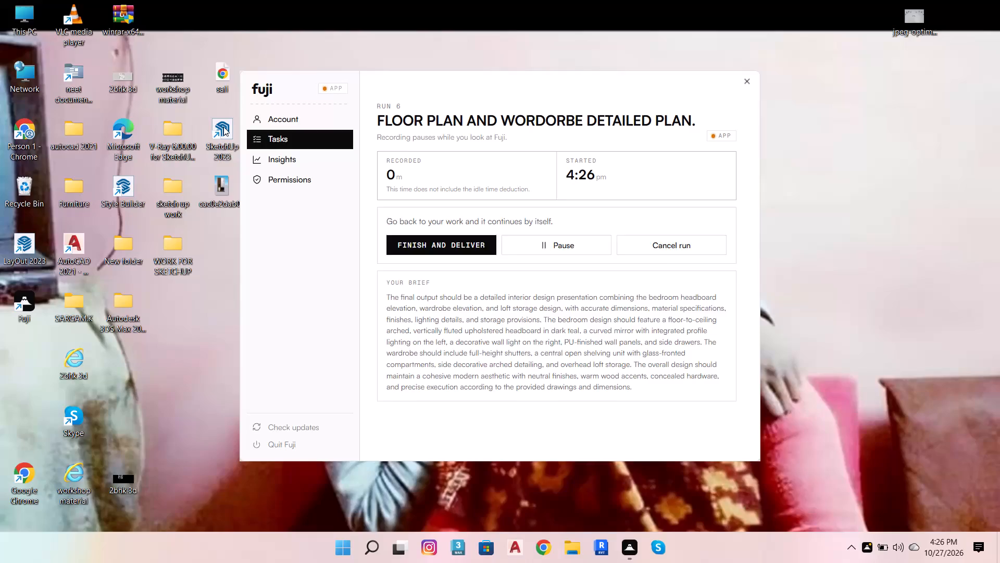
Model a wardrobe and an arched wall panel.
Launch SketchUp 2023 and create a new model from the Architectural template in inches.
double_click(223, 127)
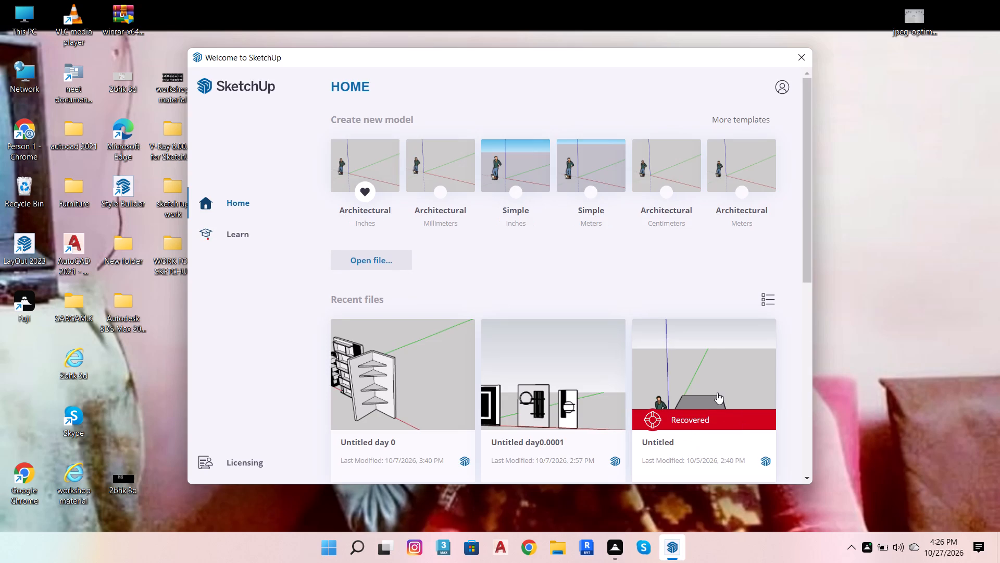
left_click(380, 179)
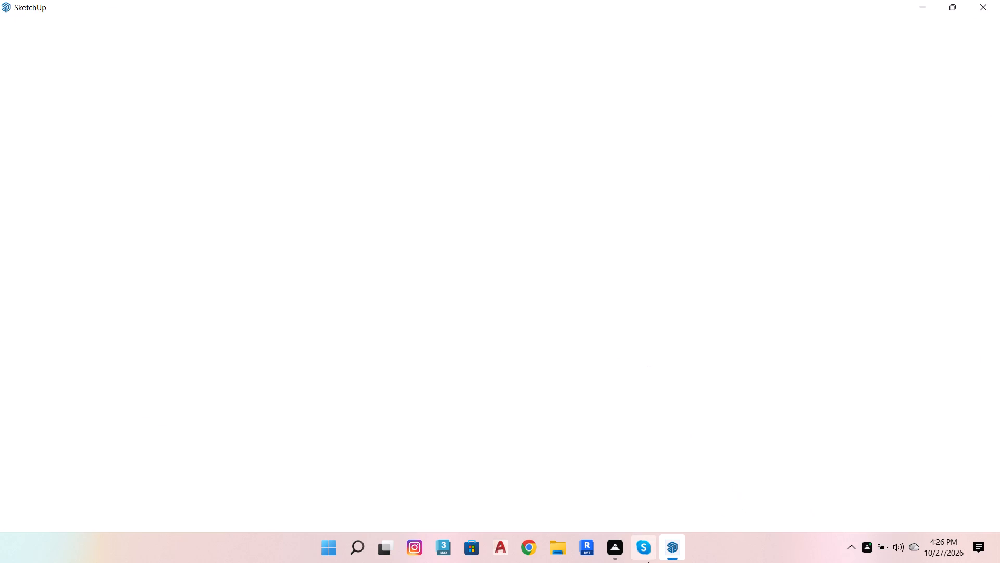
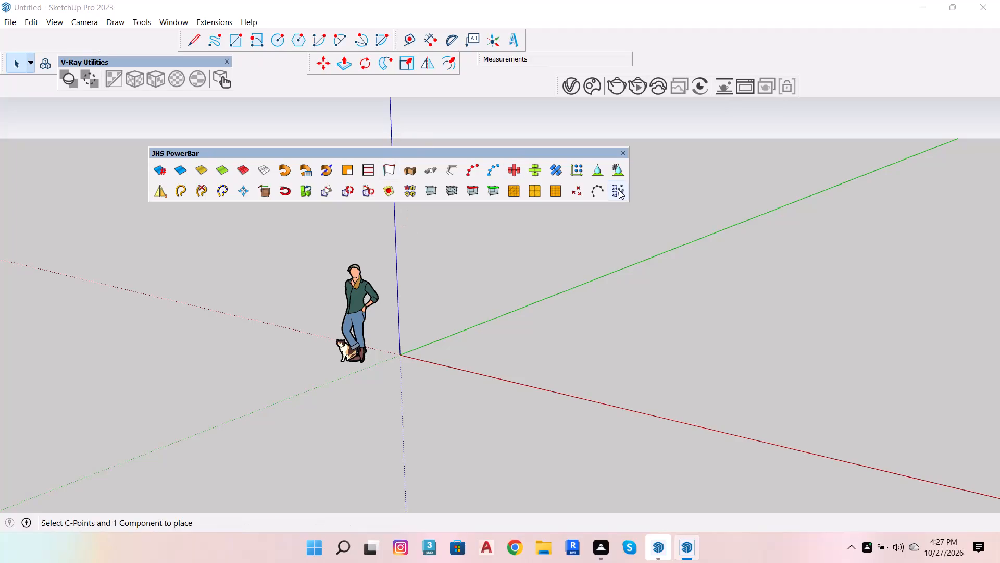
Close the JHS PowerBar and V-Ray Utilities toolbars and display the Large Tool Set along the drawing area's edge.
left_click(621, 152)
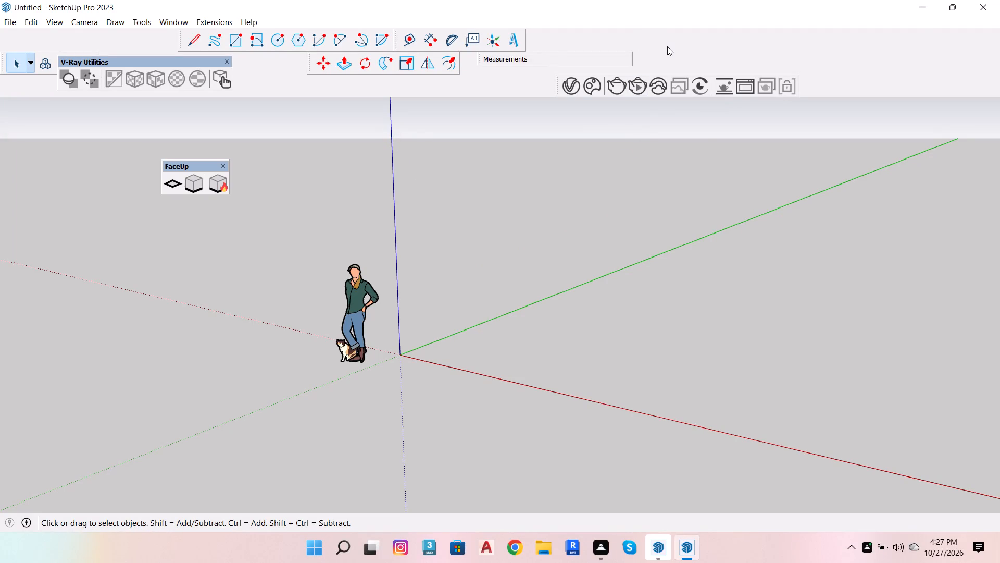
right_click(667, 46)
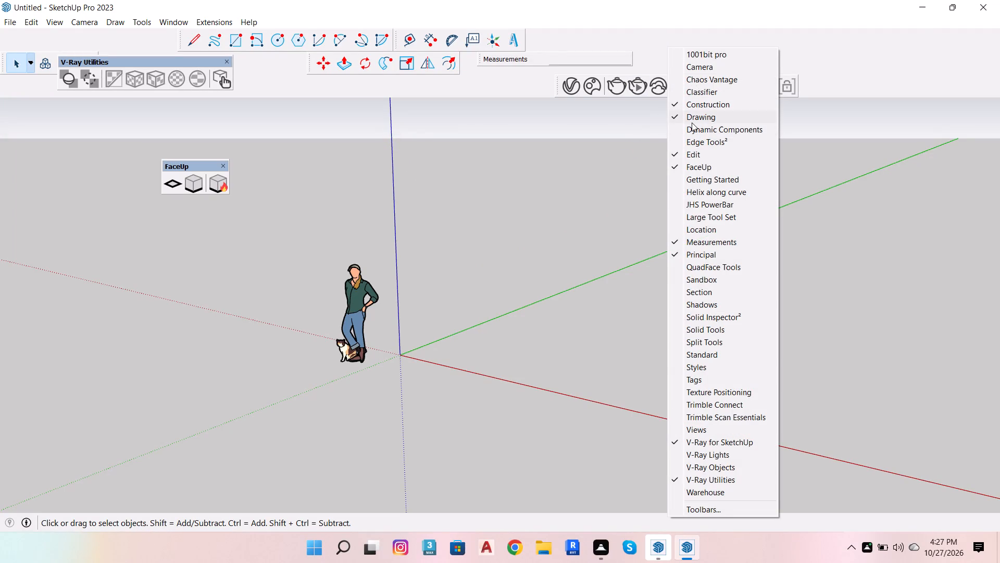
left_click(716, 217)
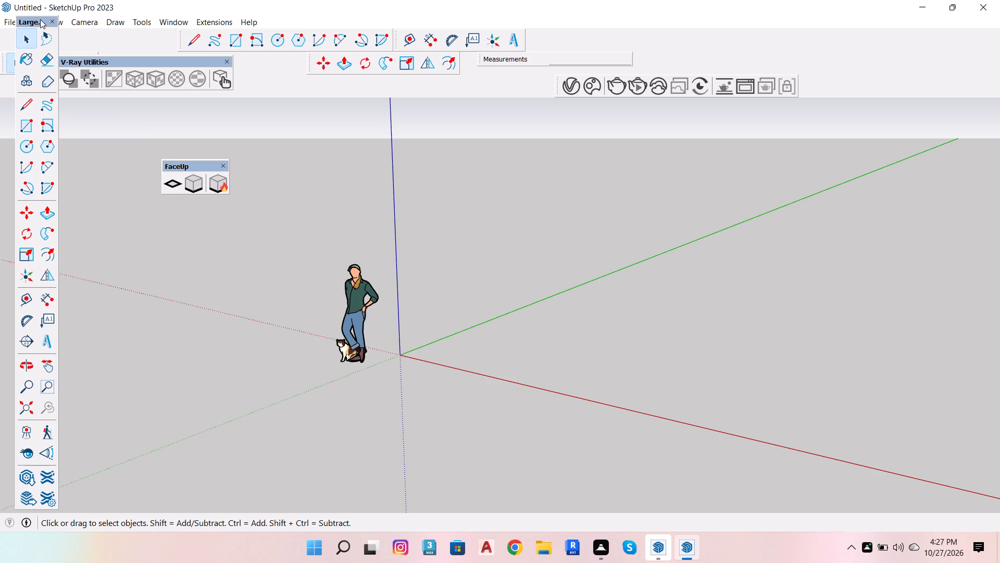
left_click_drag(40, 19, 24, 27)
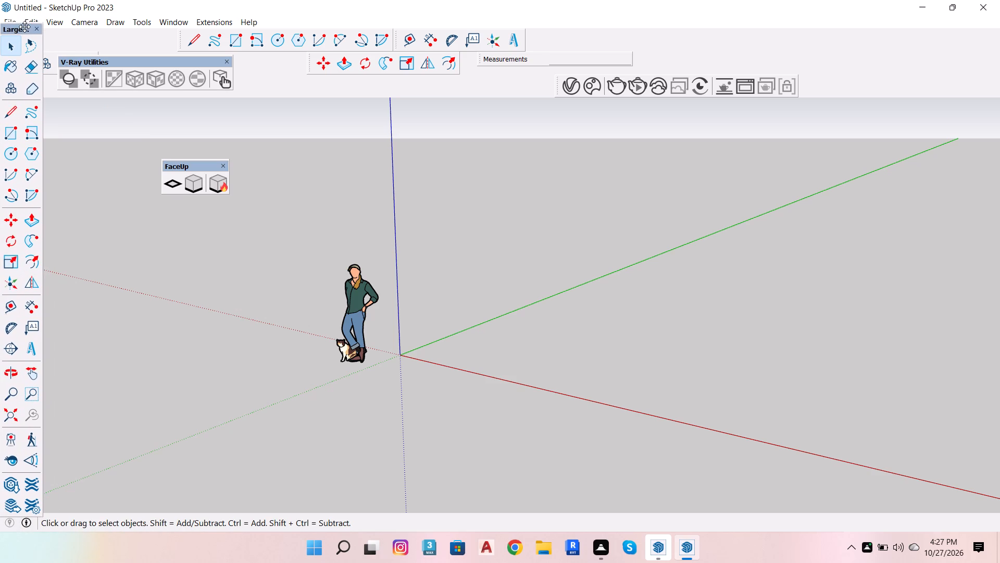
left_click_drag(24, 27, 24, 32)
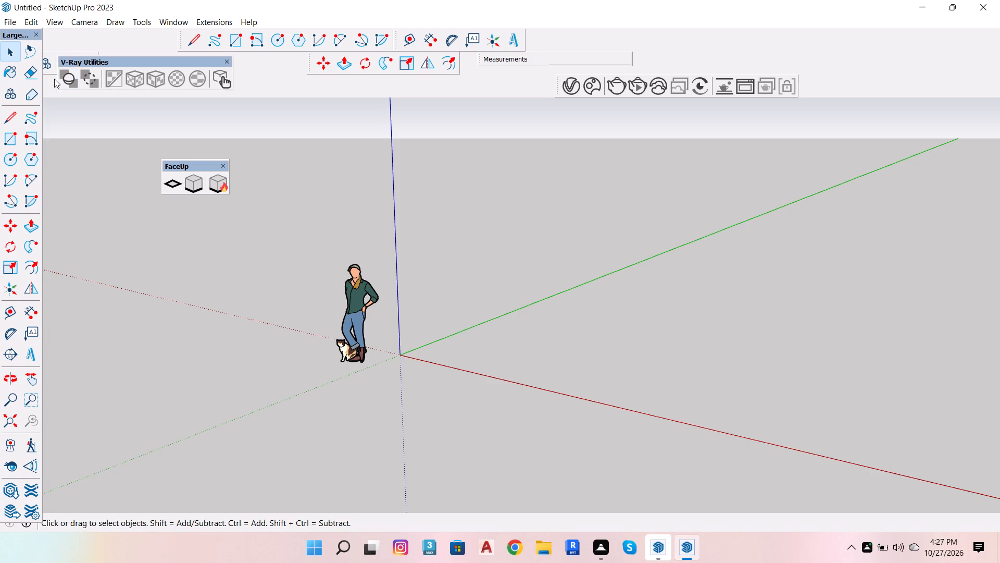
left_click_drag(58, 79, 170, 68)
left_click(228, 64)
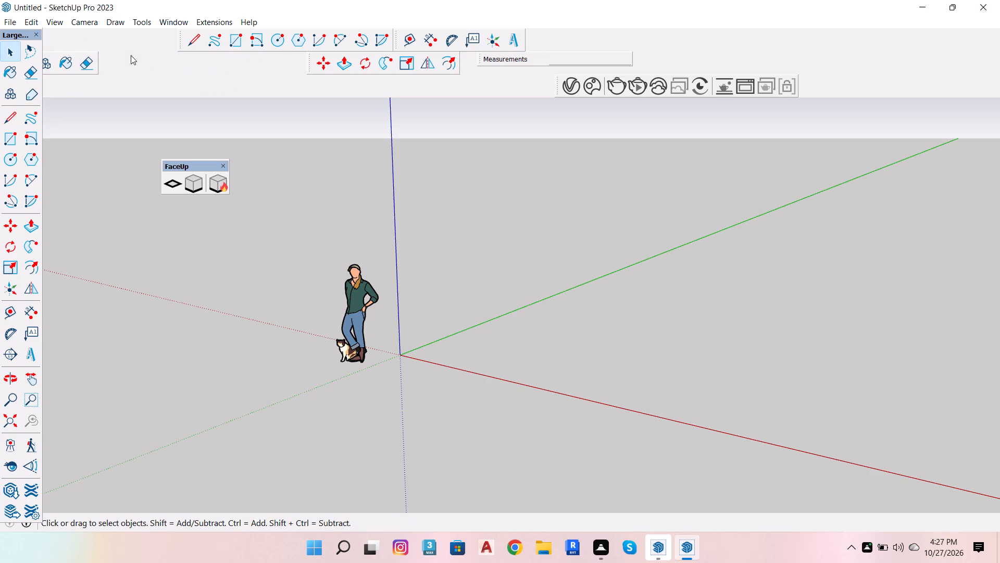
Hide the Large Tool Set and arrange the Principal, Measurements and V-Ray toolbars into two compact rows.
left_click(37, 36)
left_click_drag(6, 66, 34, 73)
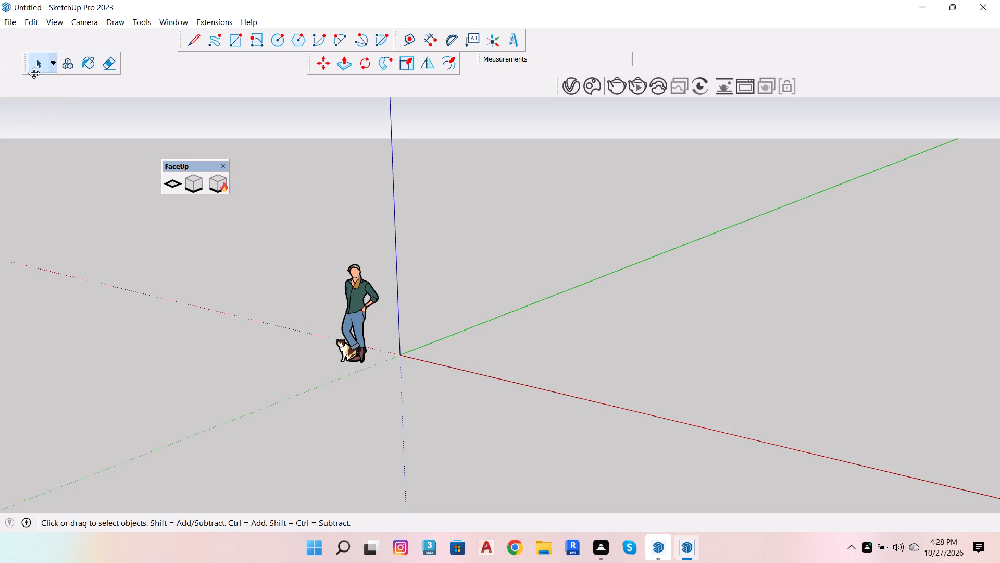
left_click_drag(34, 73, 216, 65)
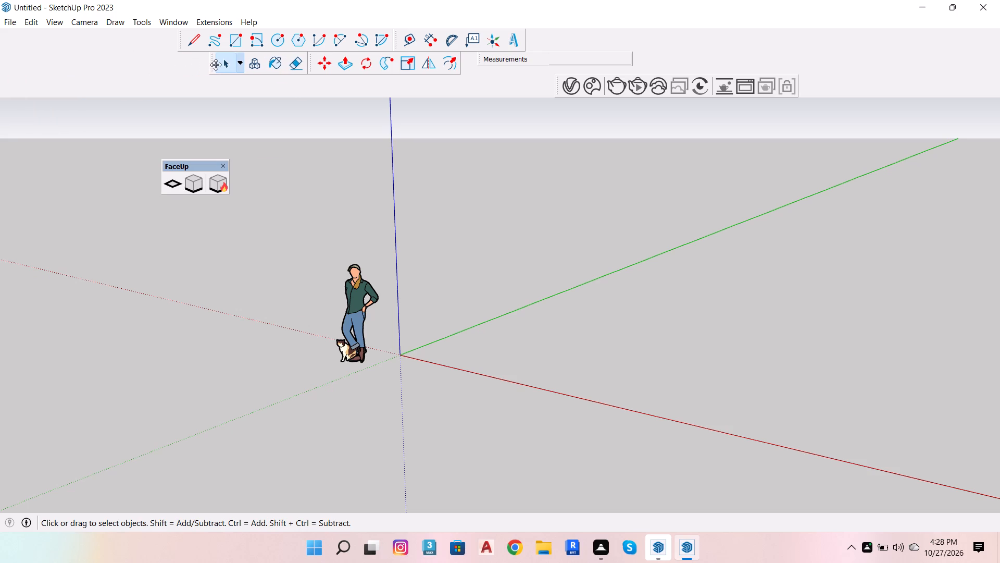
left_click_drag(216, 65, 217, 65)
left_click_drag(480, 60, 554, 52)
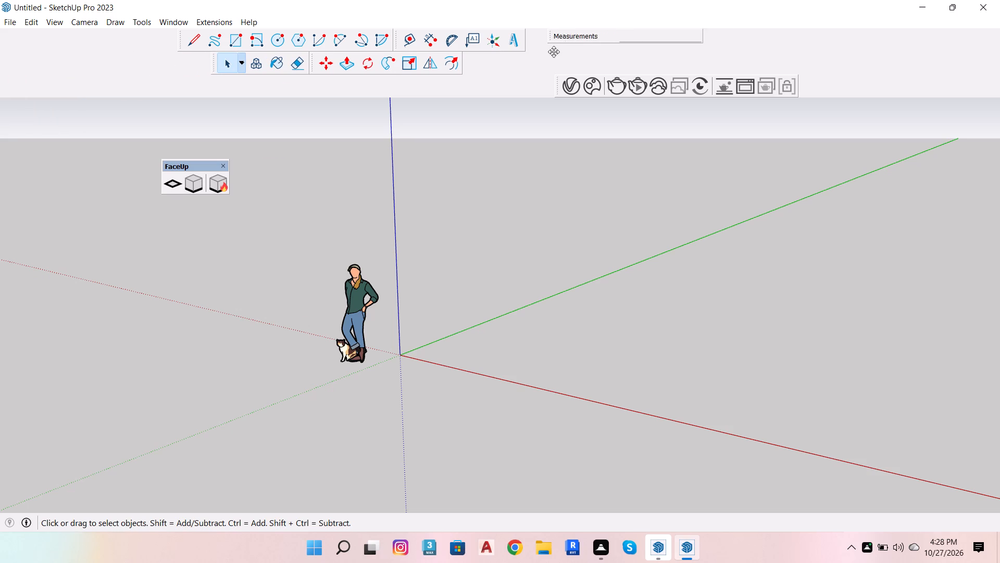
left_click_drag(554, 52, 536, 36)
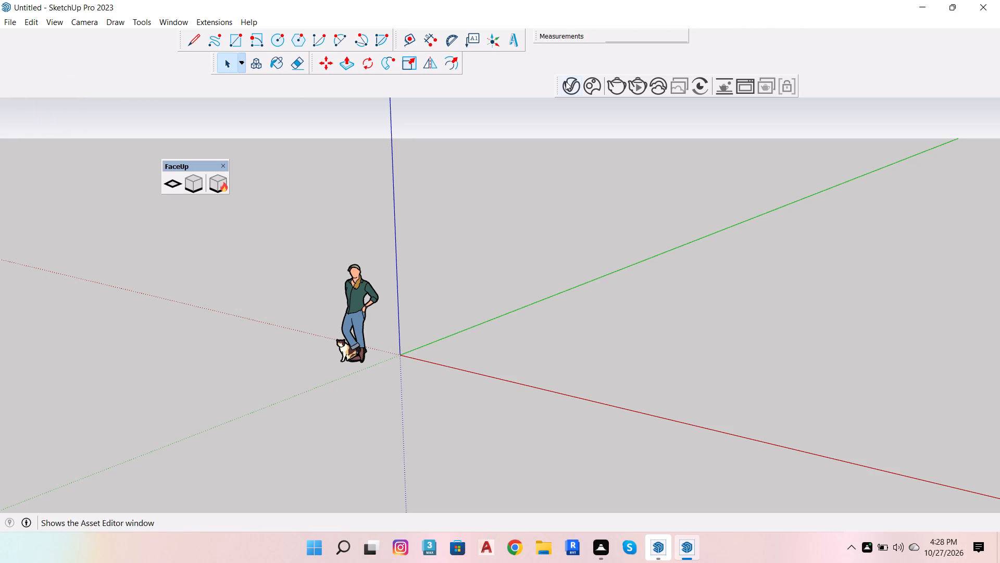
left_click_drag(557, 82, 477, 64)
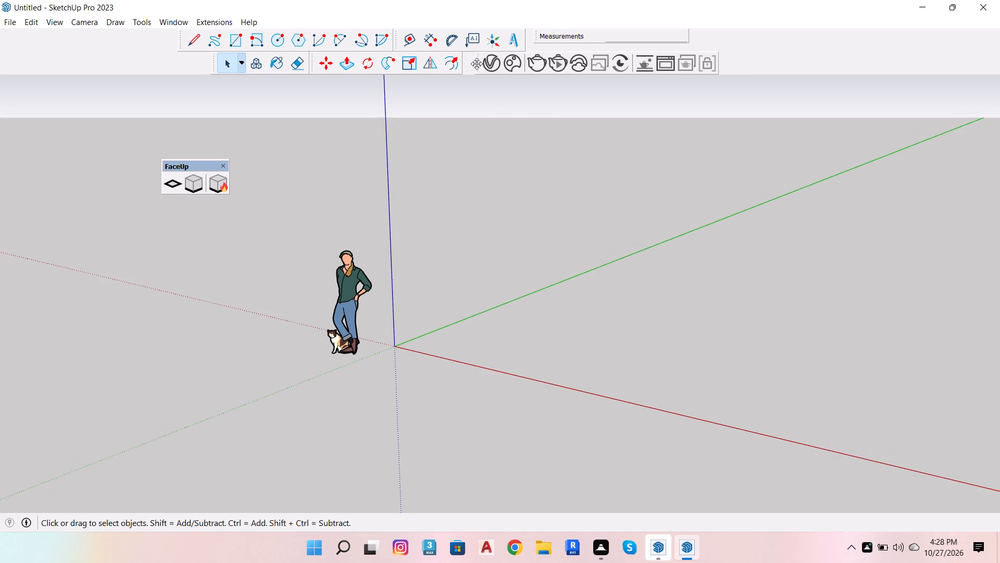
left_click_drag(477, 64, 461, 63)
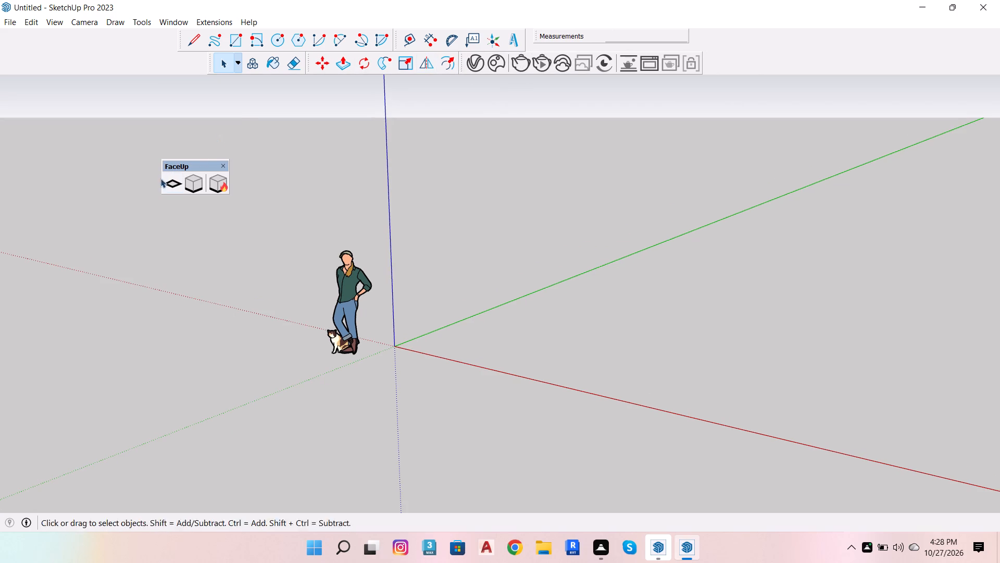
Close the FaceUp toolbar and display the Large Tool Set again.
left_click(222, 166)
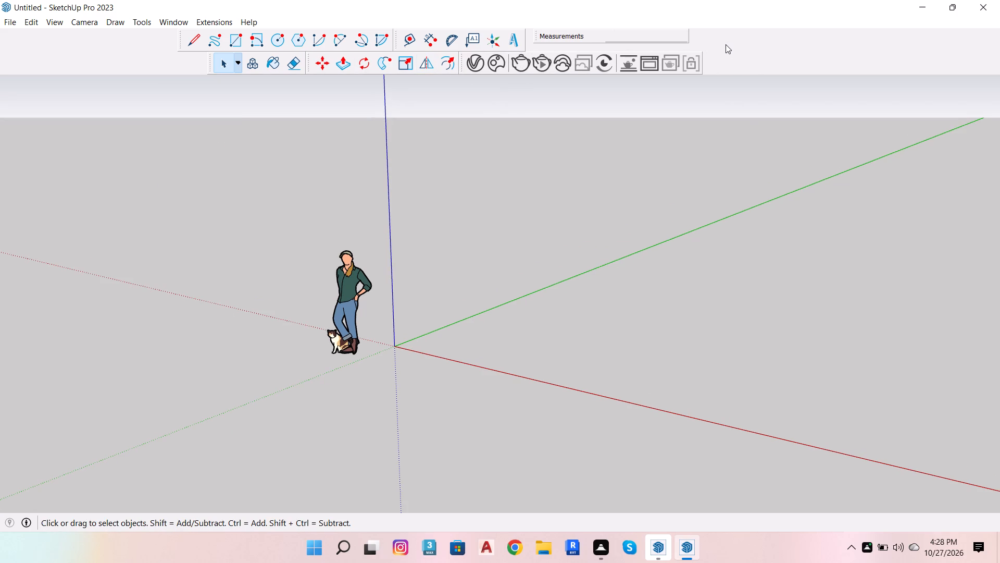
right_click(726, 44)
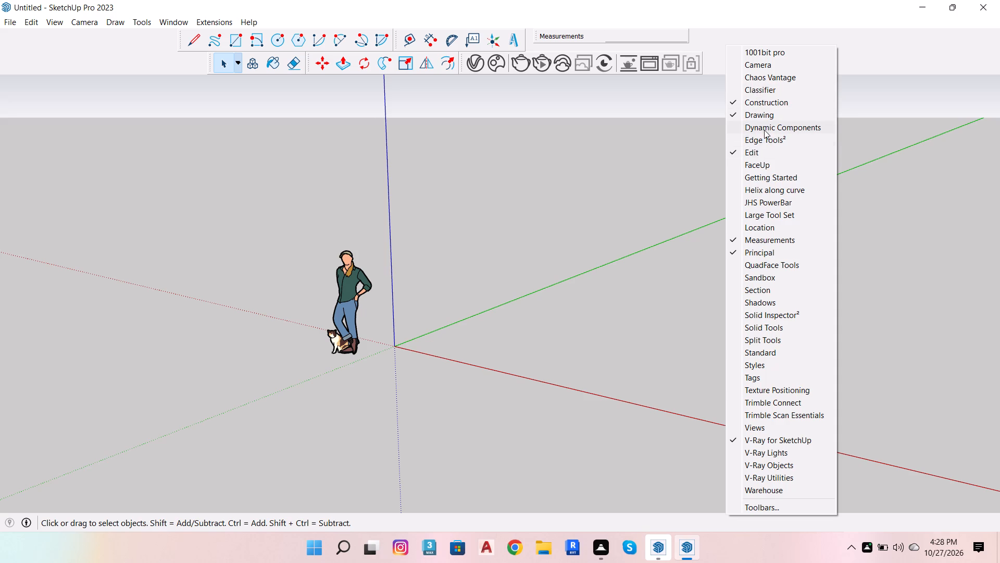
left_click(762, 215)
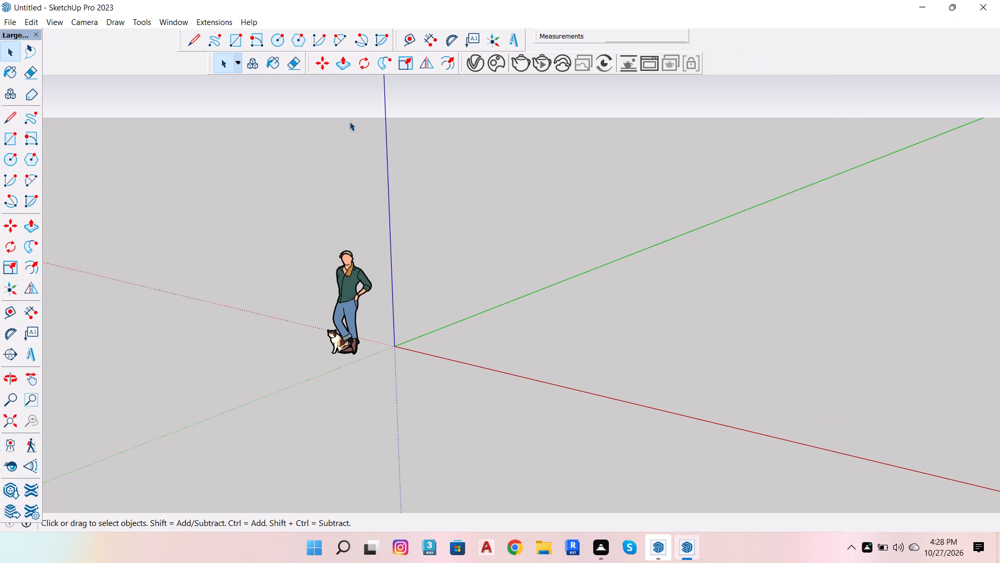
Delete the default scale figure of the person with the cat from the model.
left_click(326, 304)
left_click(364, 298)
left_click(355, 287)
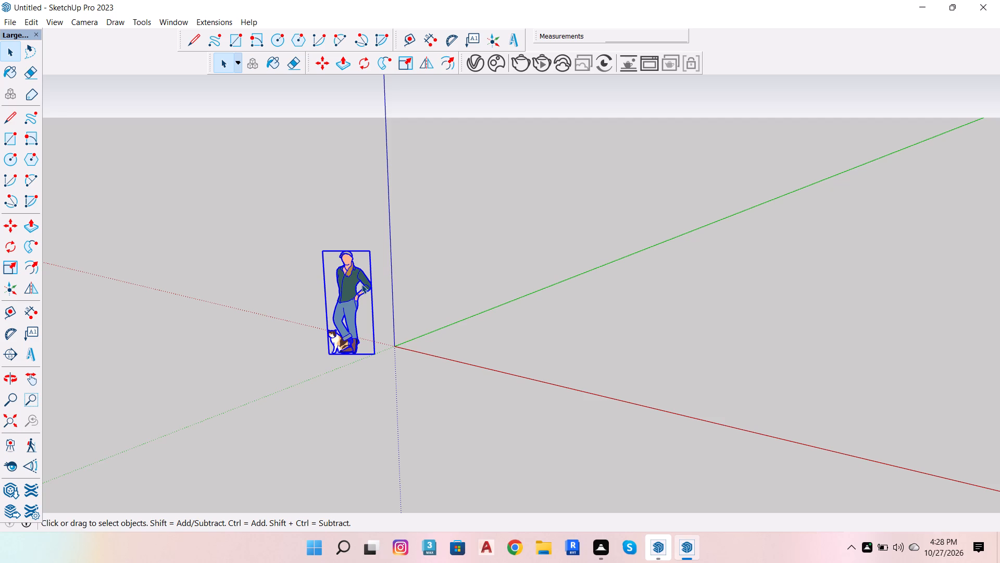
key("shift+Delete")
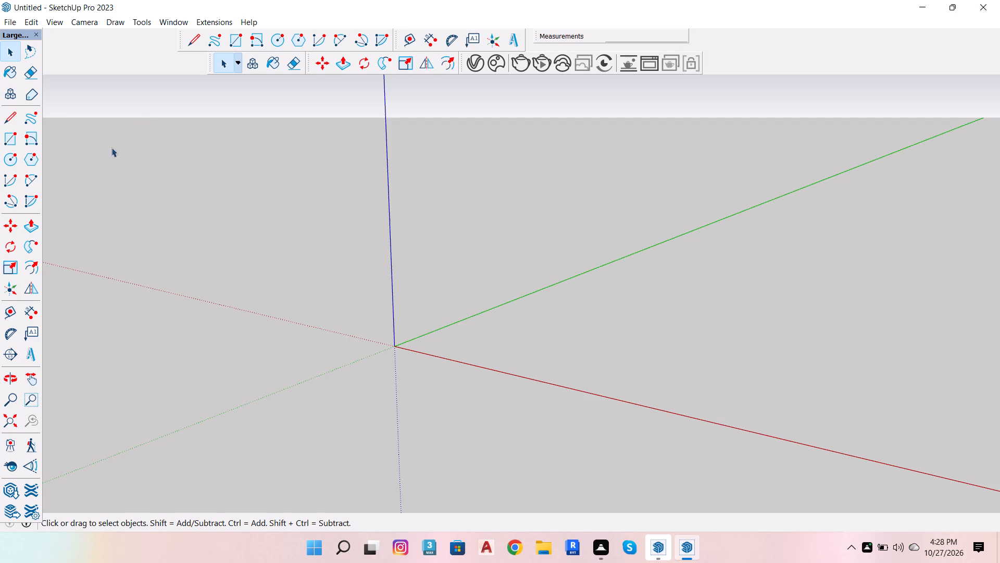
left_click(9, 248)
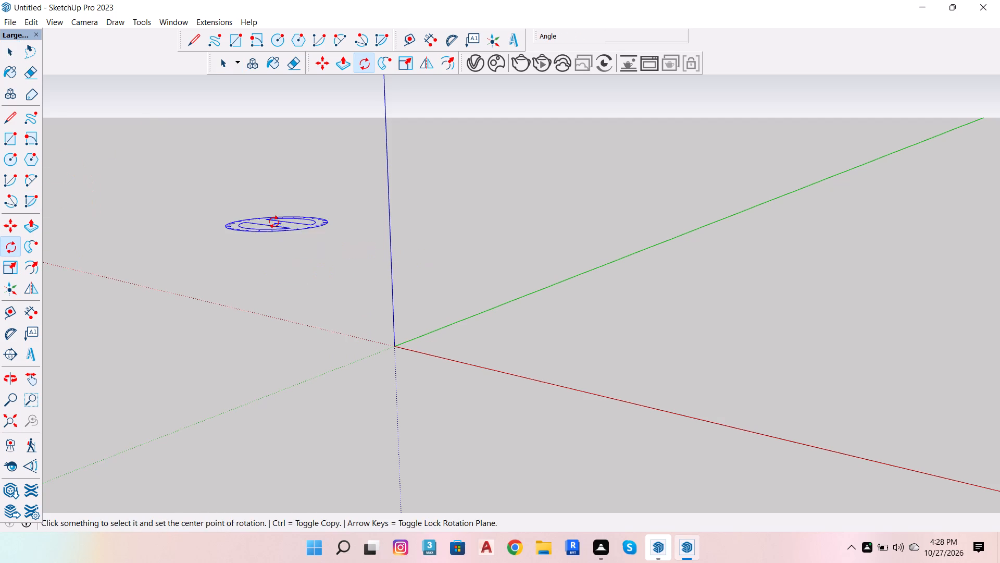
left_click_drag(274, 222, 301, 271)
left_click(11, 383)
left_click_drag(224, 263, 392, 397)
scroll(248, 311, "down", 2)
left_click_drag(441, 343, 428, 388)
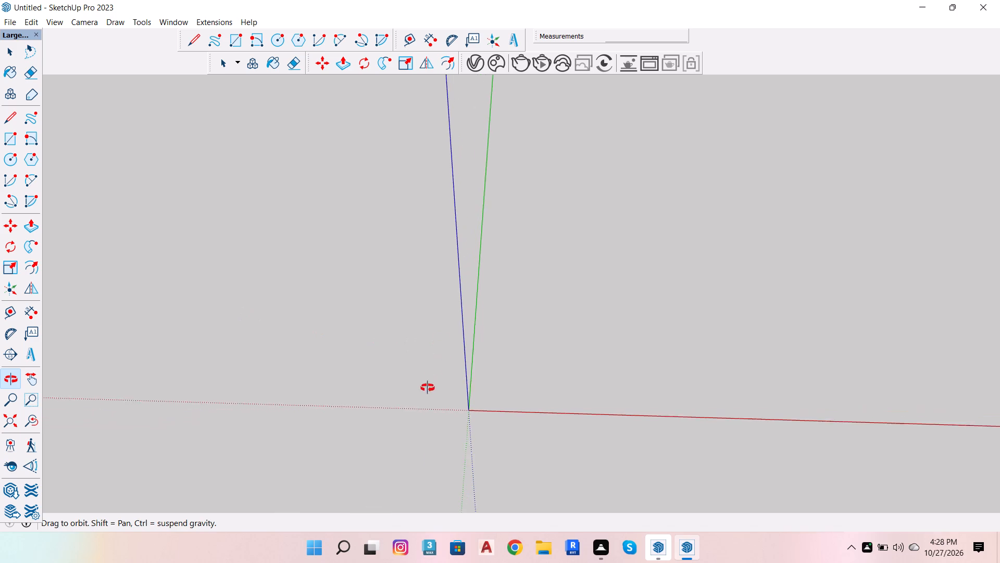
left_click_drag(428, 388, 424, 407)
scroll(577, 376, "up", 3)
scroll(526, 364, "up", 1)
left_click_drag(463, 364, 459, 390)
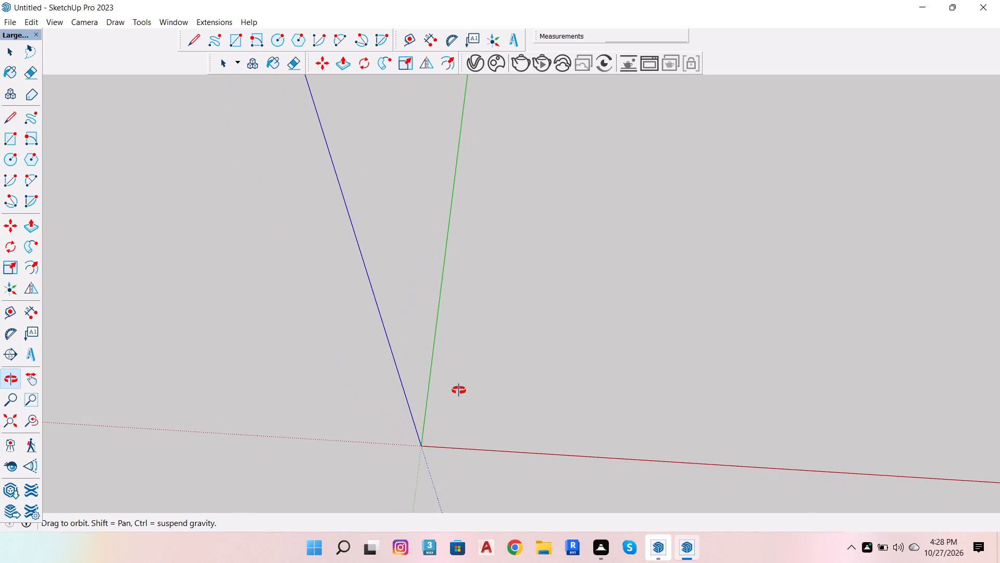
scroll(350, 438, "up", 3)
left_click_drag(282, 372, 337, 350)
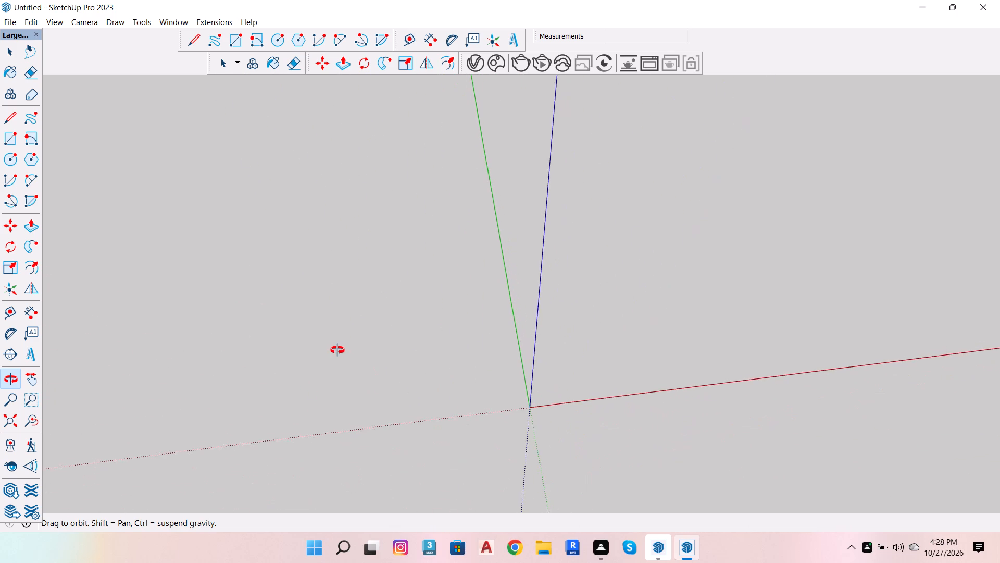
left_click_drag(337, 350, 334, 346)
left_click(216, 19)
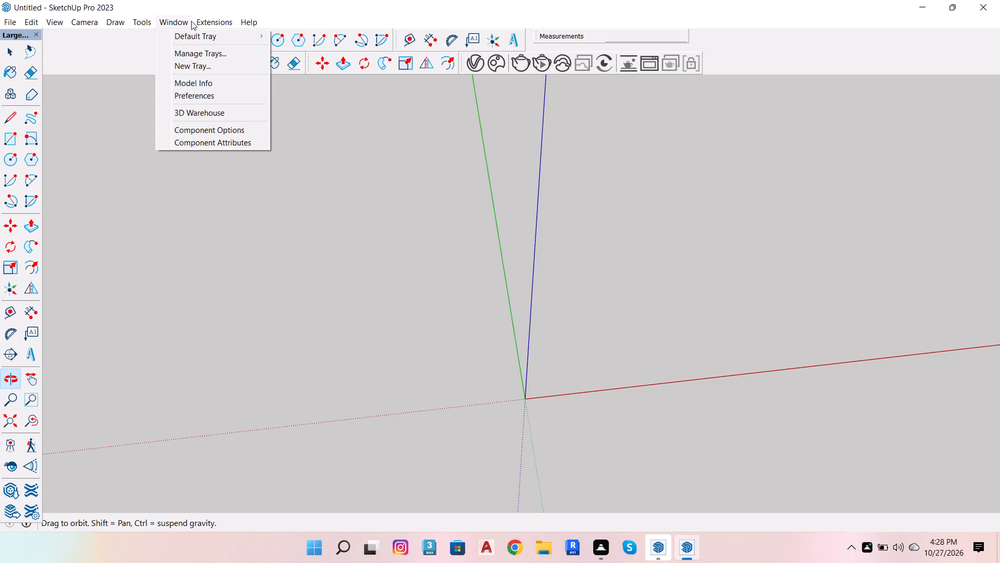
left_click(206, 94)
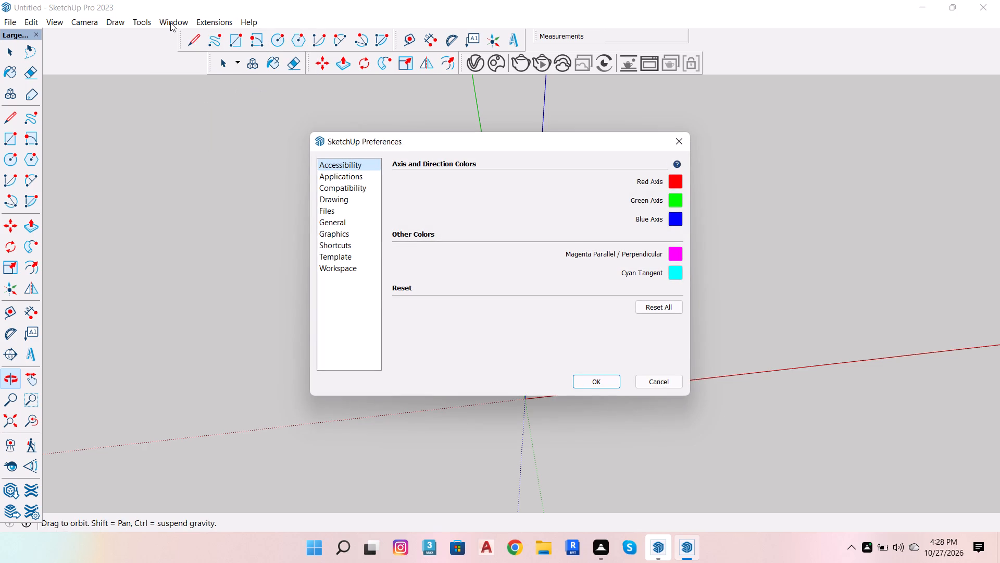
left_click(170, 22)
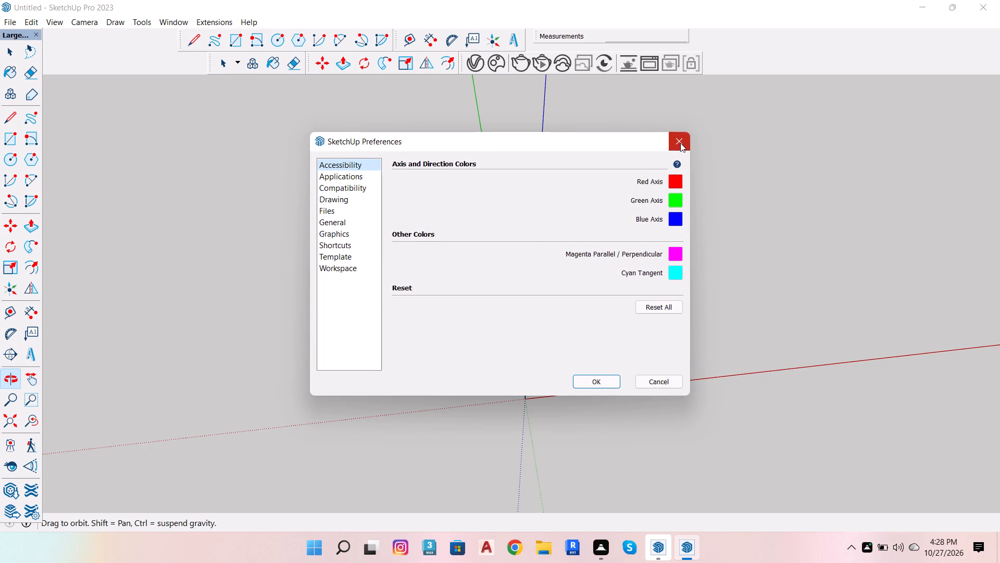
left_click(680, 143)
Purge unused items from the entire model using the model statistics.
left_click(170, 21)
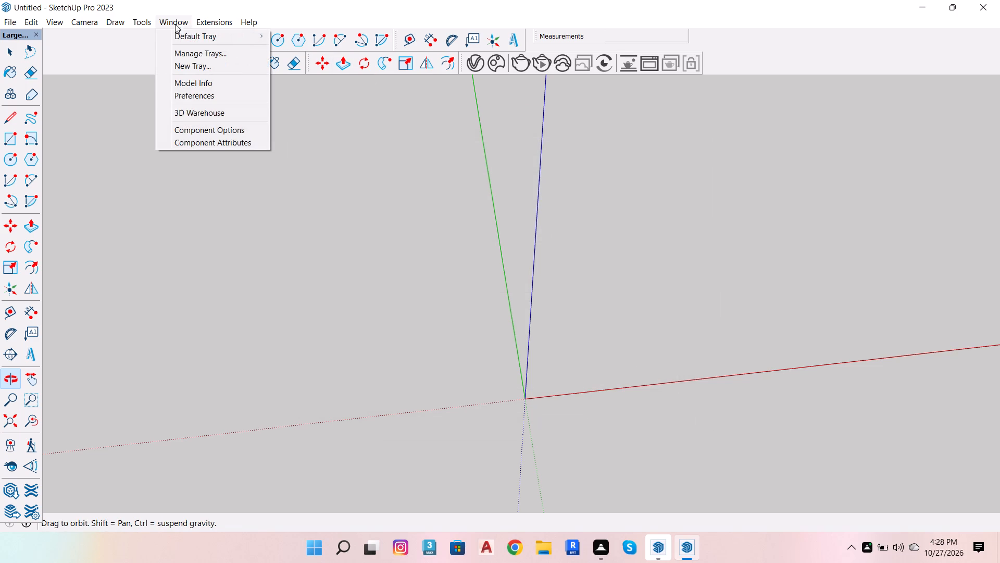
left_click(183, 81)
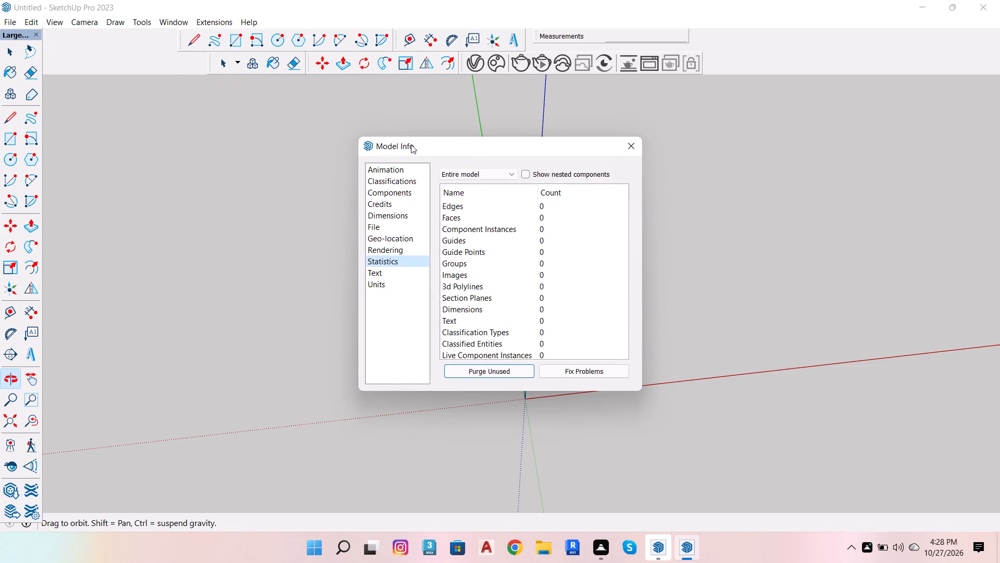
left_click(496, 365)
left_click(499, 374)
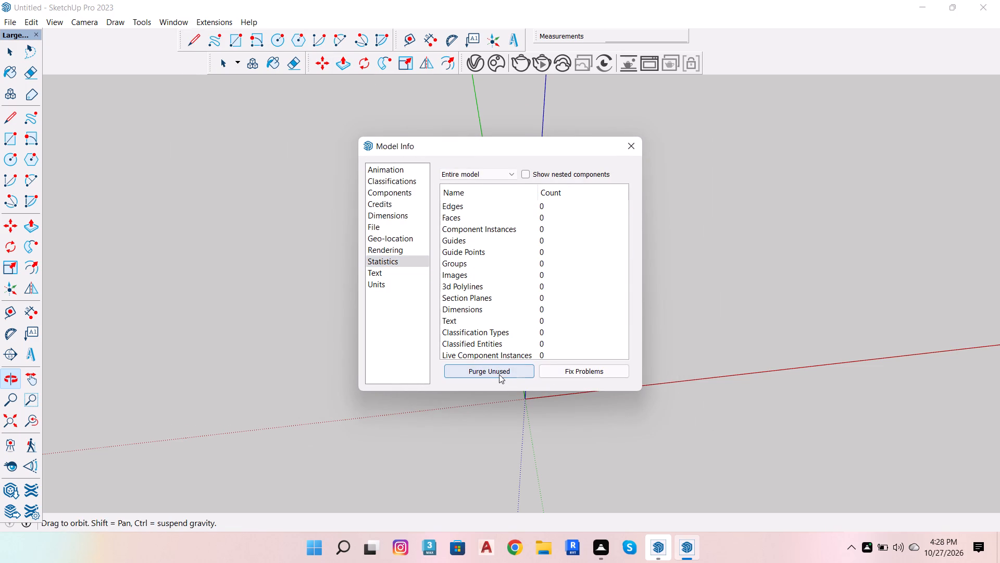
scroll(544, 264, "down", 5)
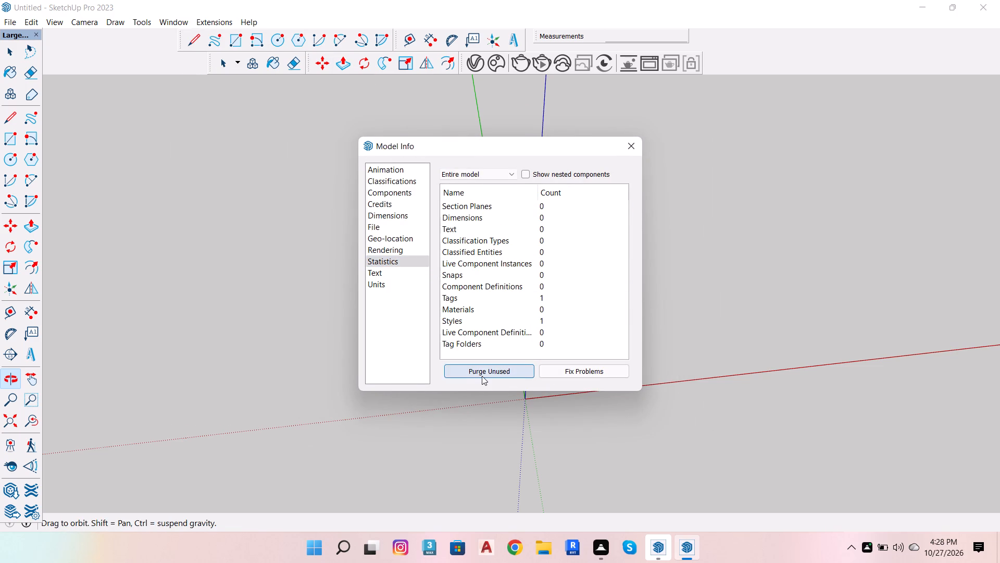
left_click(486, 373)
left_click(631, 156)
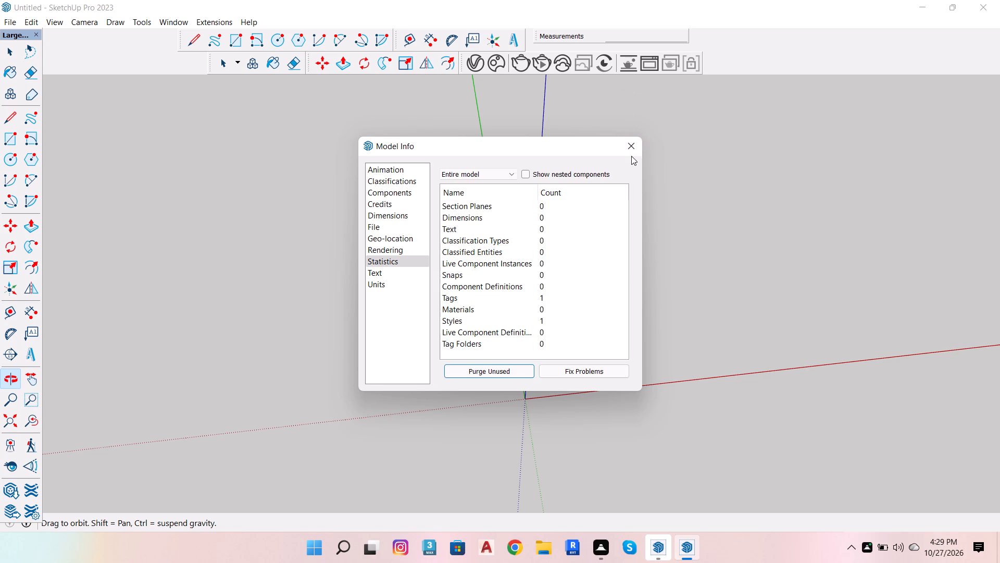
left_click(631, 149)
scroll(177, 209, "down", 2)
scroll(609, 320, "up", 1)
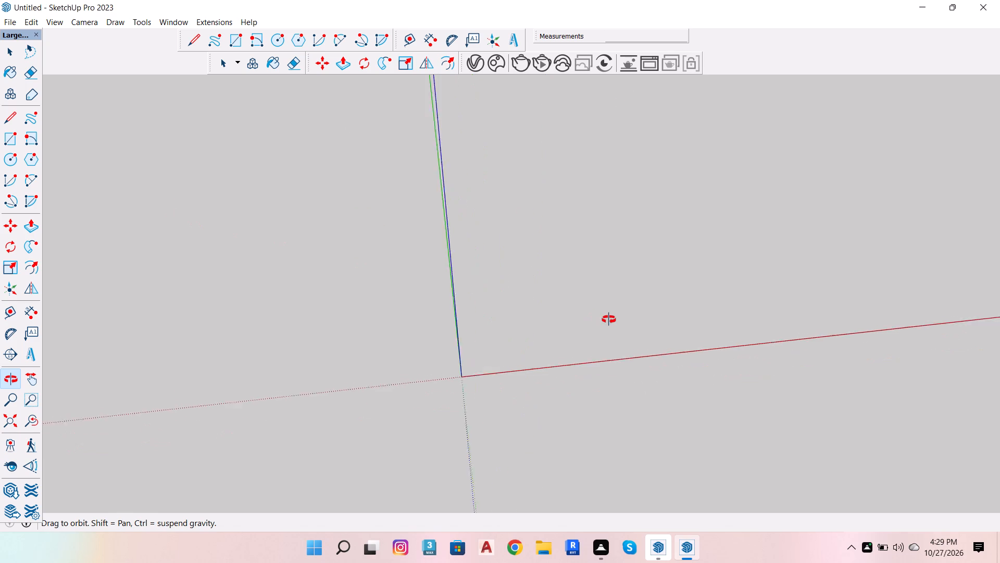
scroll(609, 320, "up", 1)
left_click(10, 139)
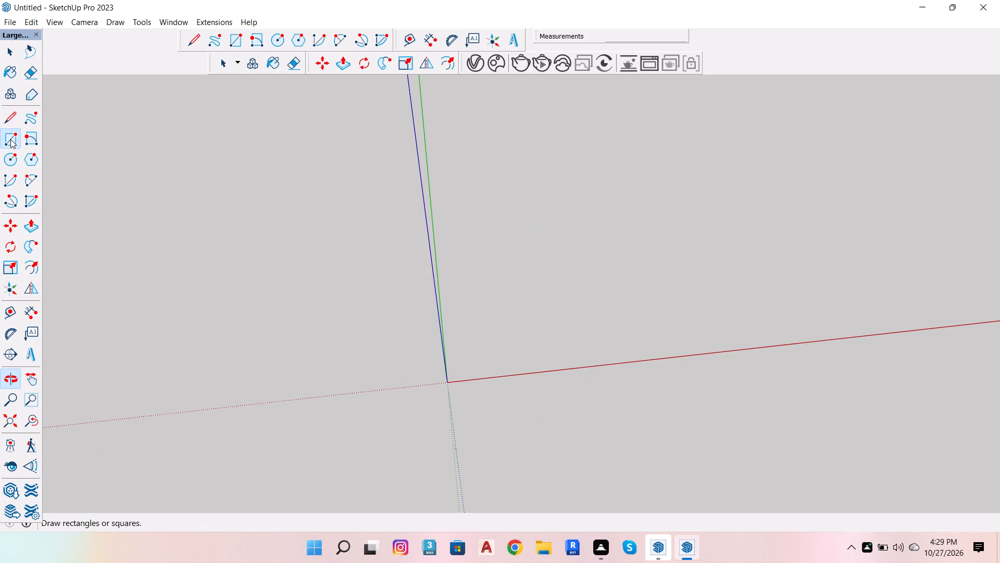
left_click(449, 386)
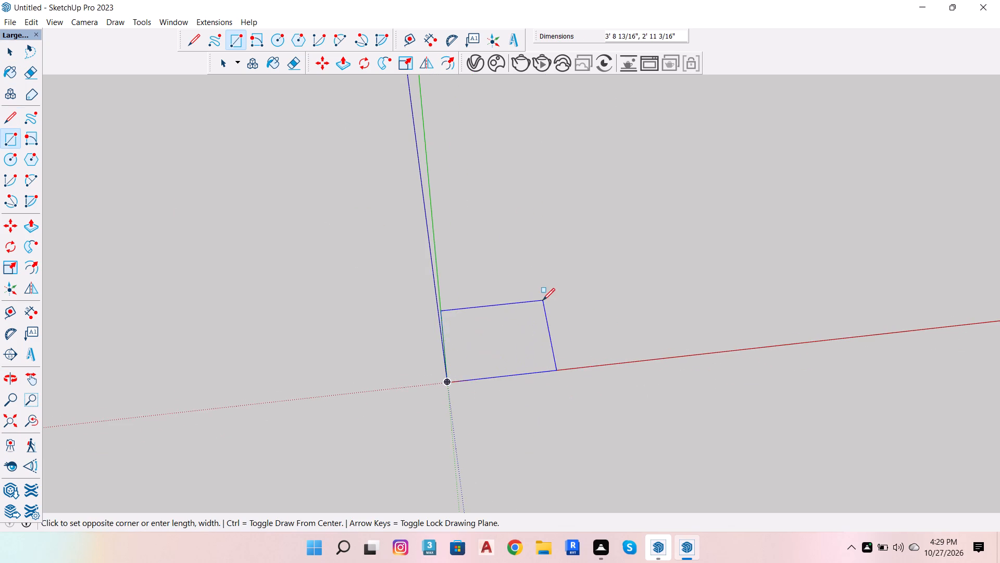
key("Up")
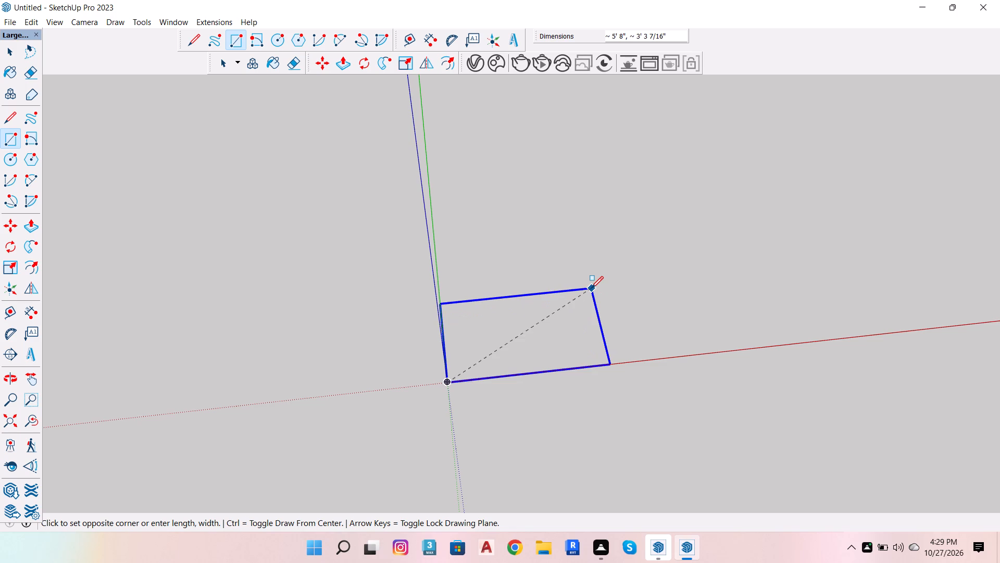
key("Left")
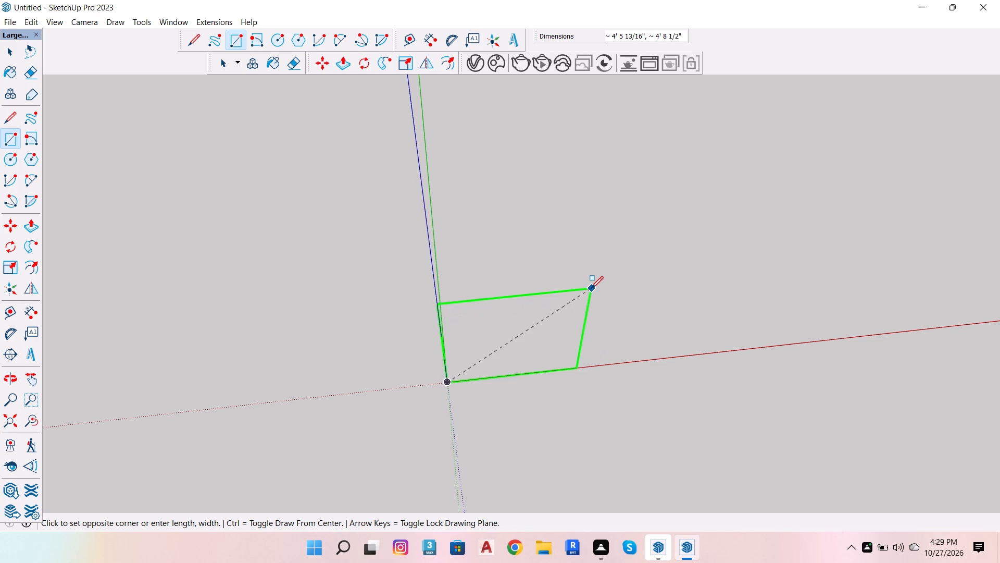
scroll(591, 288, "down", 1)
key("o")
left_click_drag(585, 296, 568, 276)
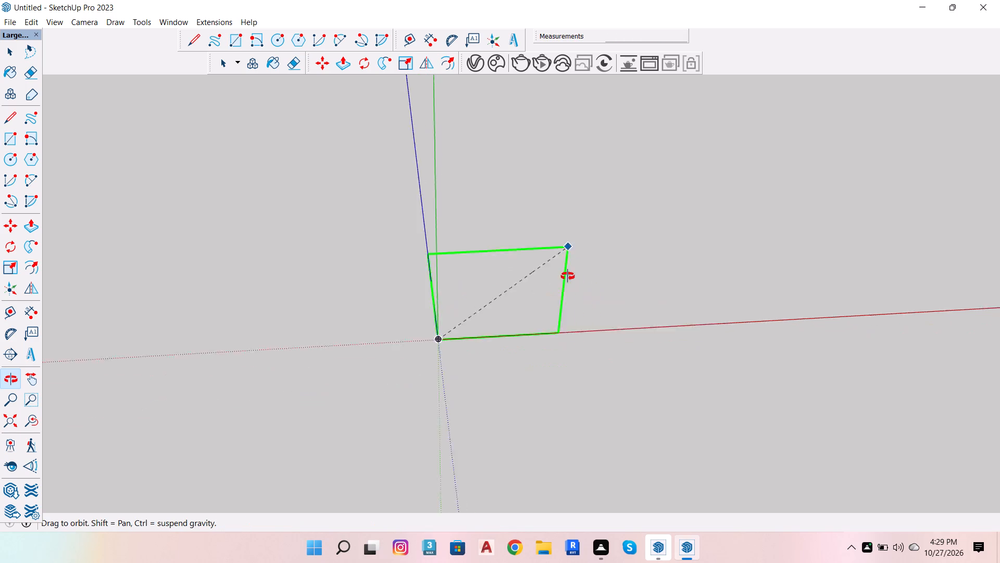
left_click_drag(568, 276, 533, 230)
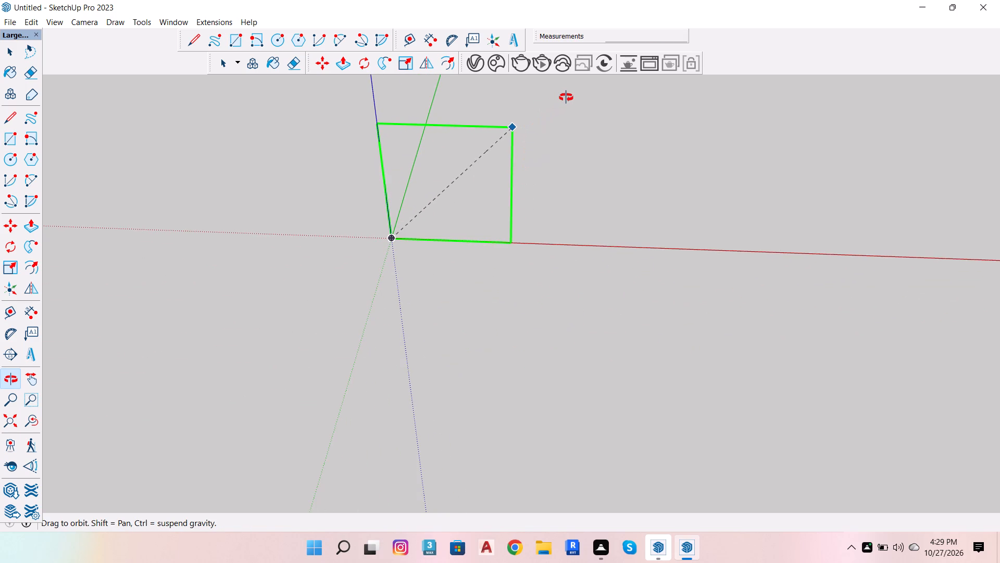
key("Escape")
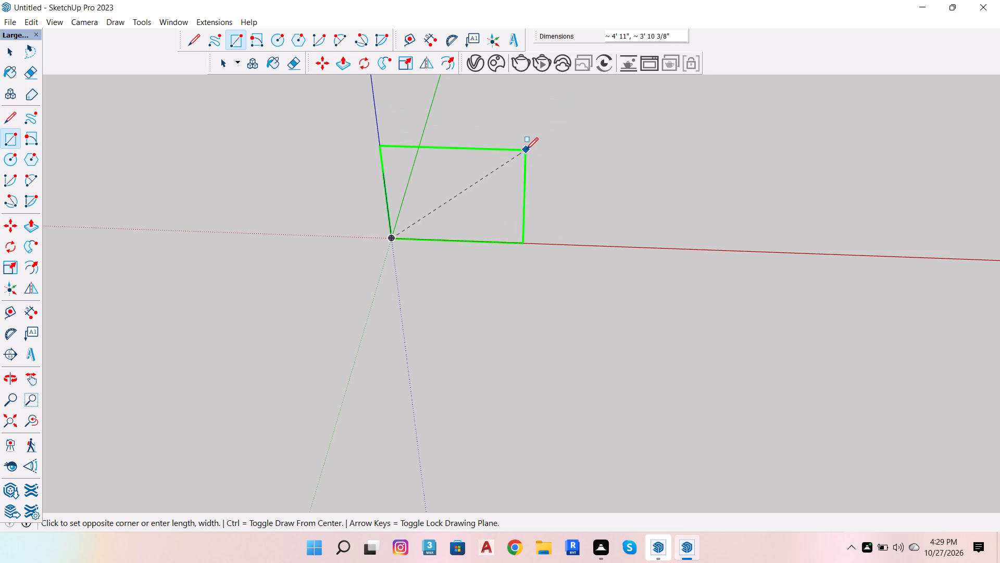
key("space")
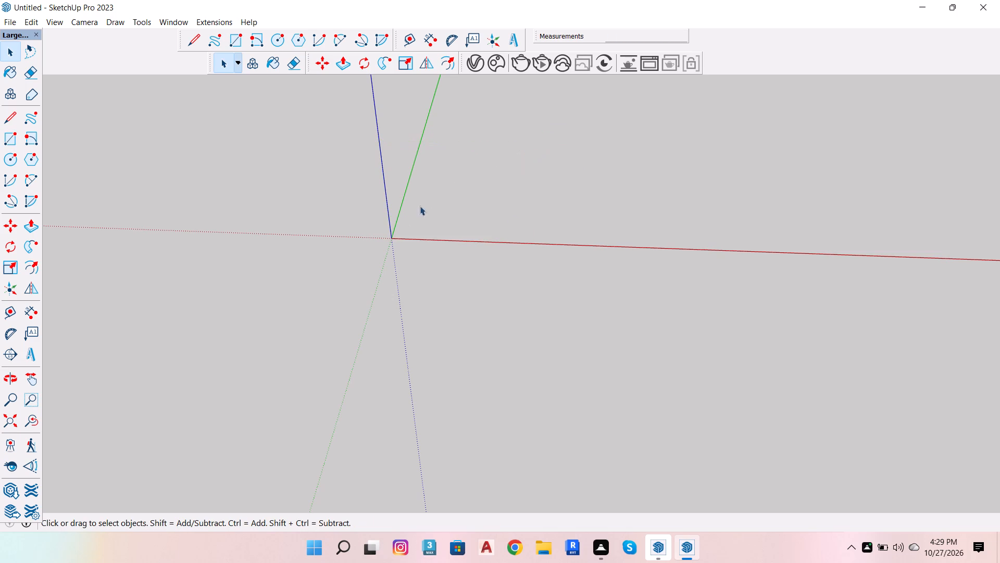
Draw a 1'3" vertical line from the origin upward along the blue axis.
scroll(393, 222, "up", 2)
left_click(13, 113)
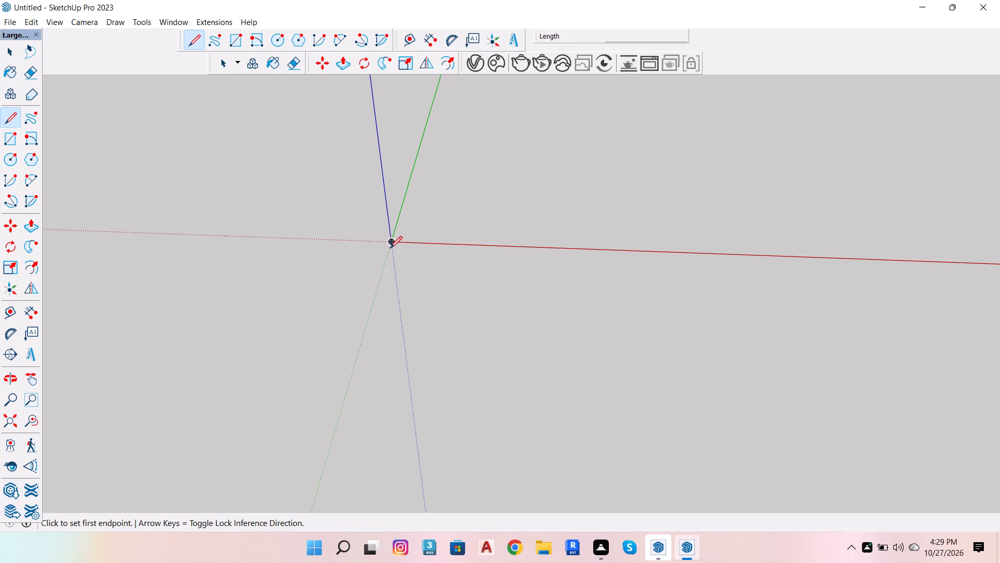
scroll(386, 239, "up", 10)
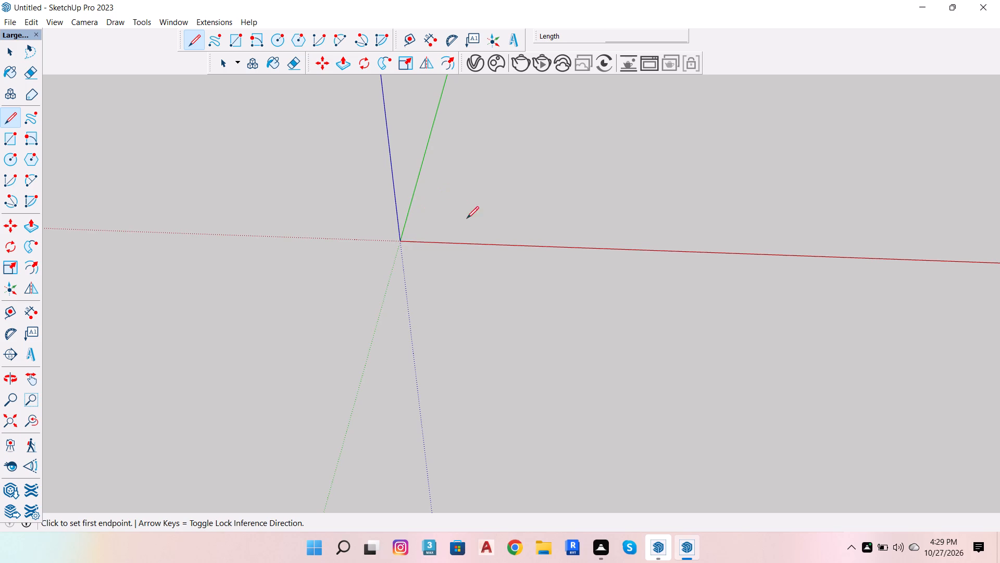
scroll(396, 254, "up", 8)
scroll(420, 204, "up", 5)
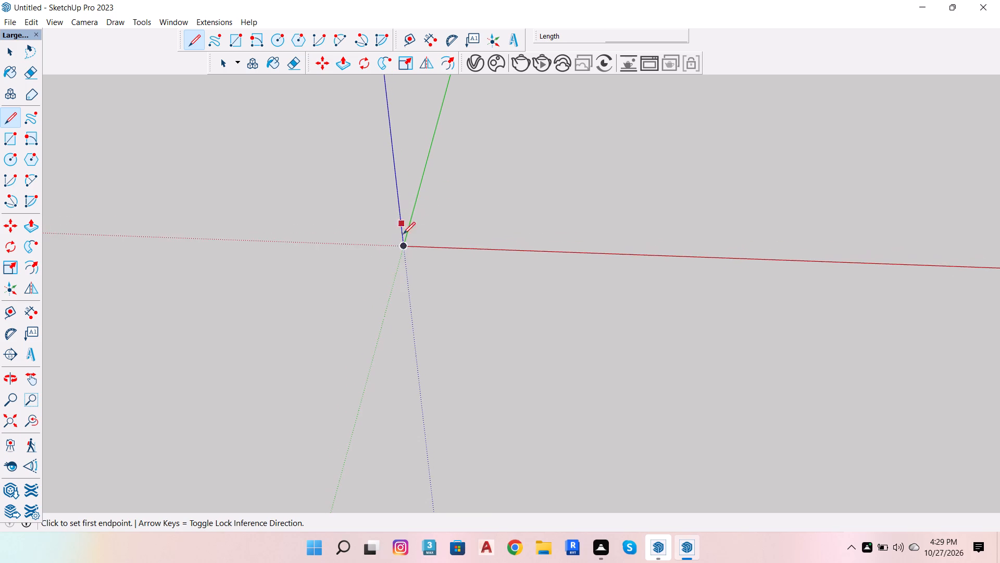
left_click(402, 244)
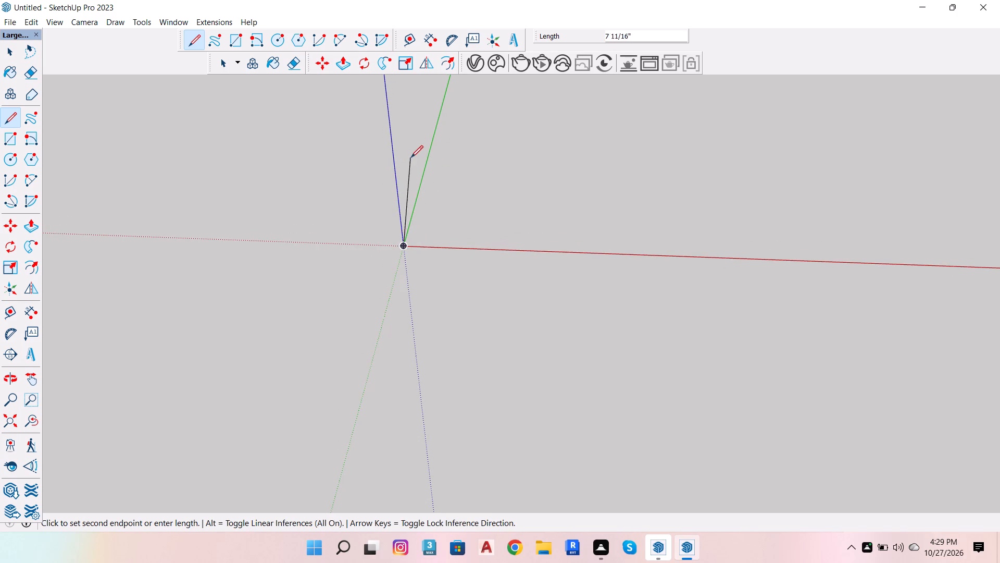
key("Up")
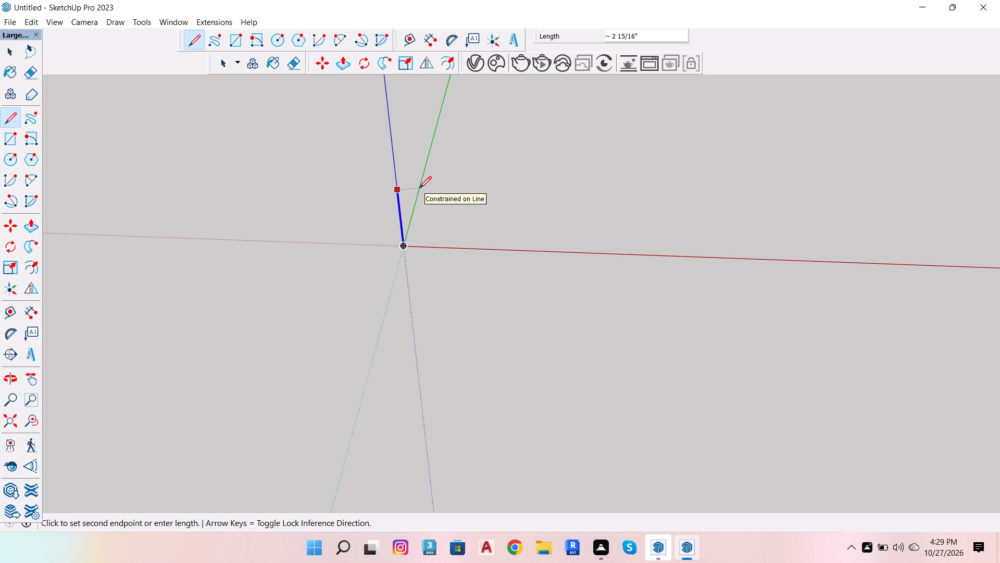
type("1'3")
key("Return")
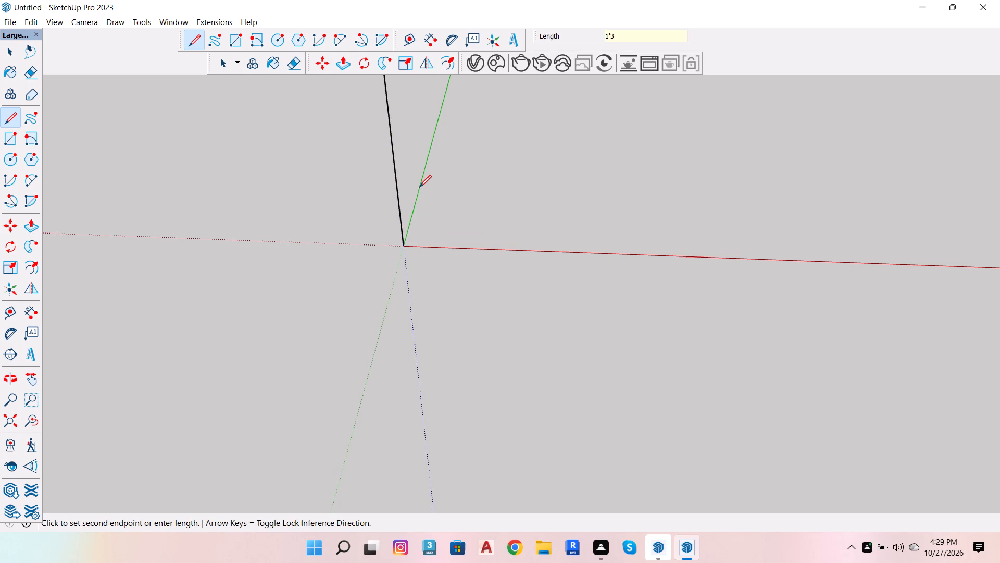
Continue the vertical wall edge upward along the blue axis with a 6'9" segment and a 6" segment.
scroll(383, 323, "down", 3)
scroll(379, 404, "down", 12)
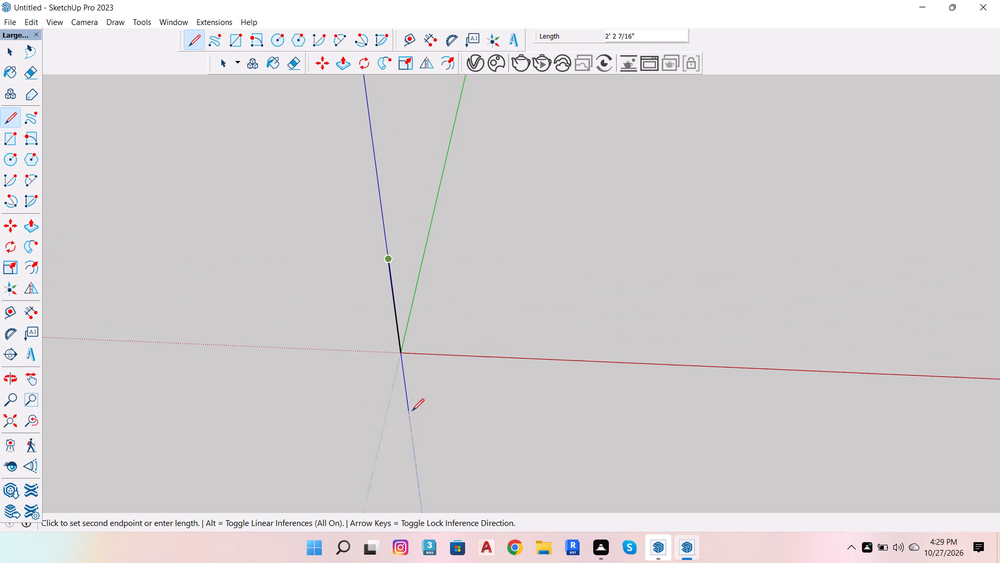
scroll(420, 402, "down", 19)
scroll(427, 375, "down", 9)
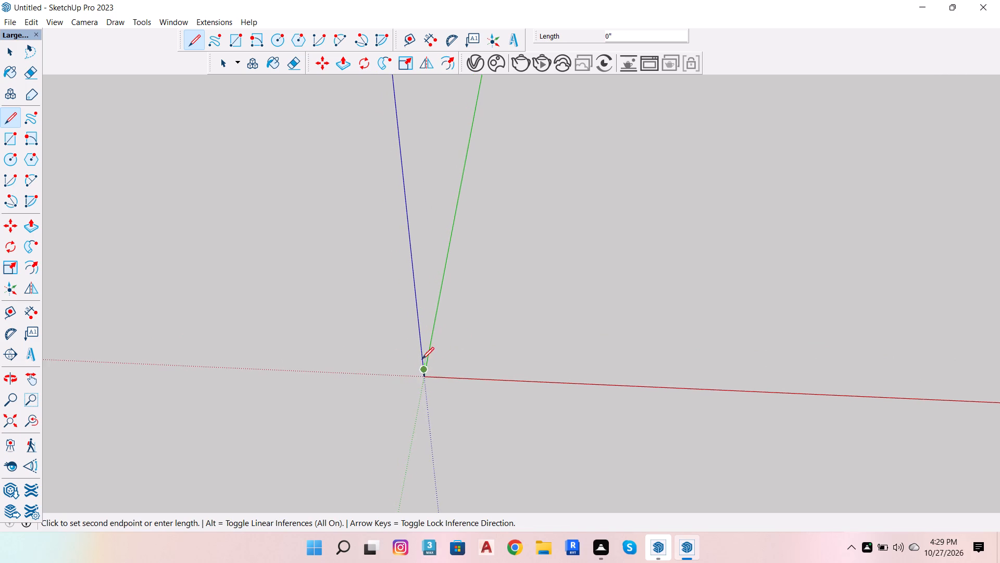
scroll(418, 350, "up", 5)
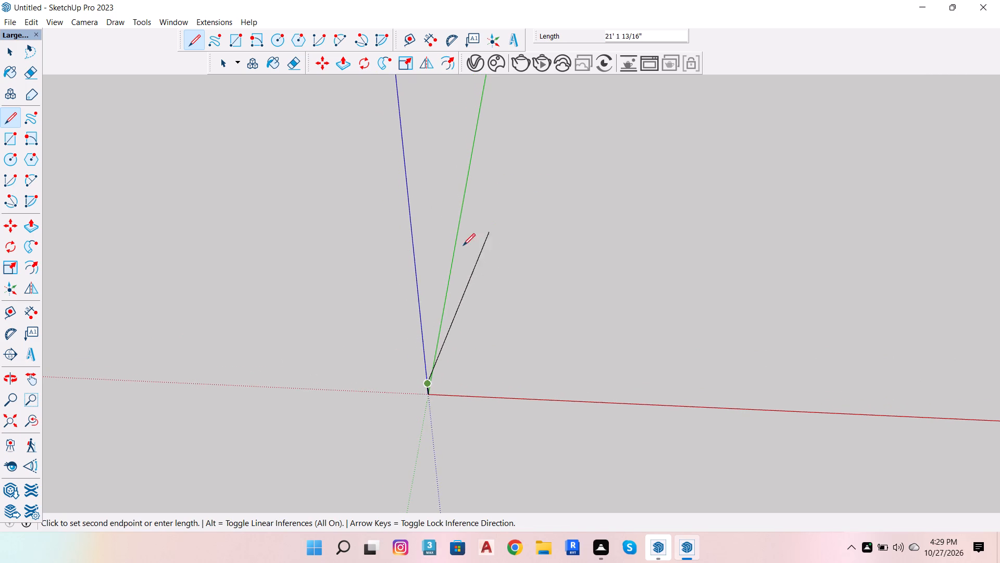
key("Up")
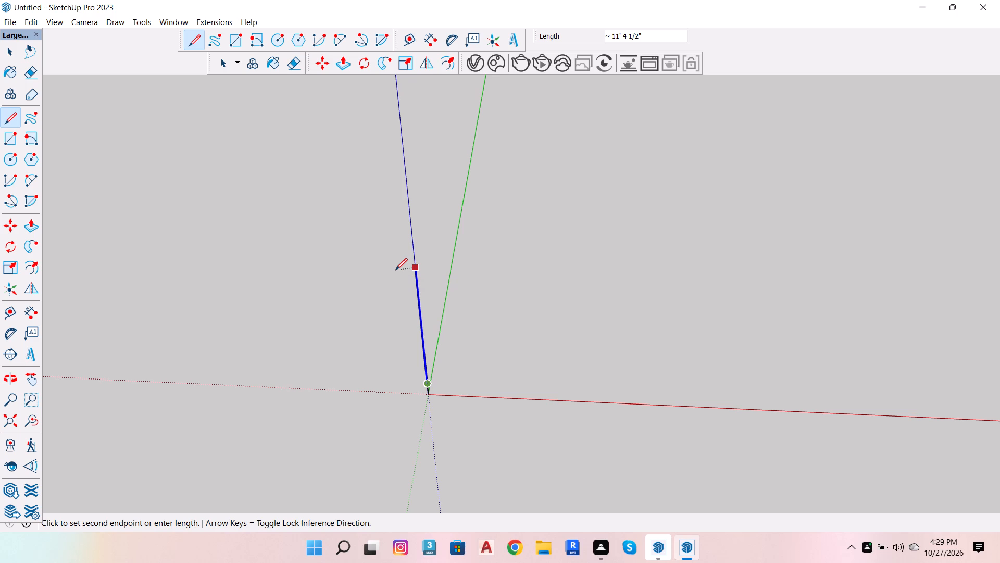
key("6")
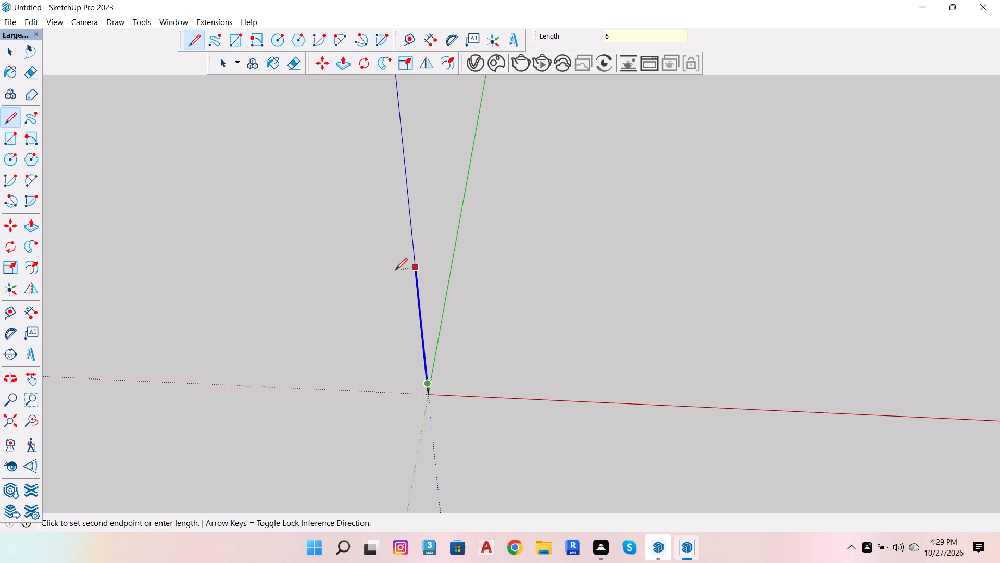
key("apostrophe")
key("9")
key("Return")
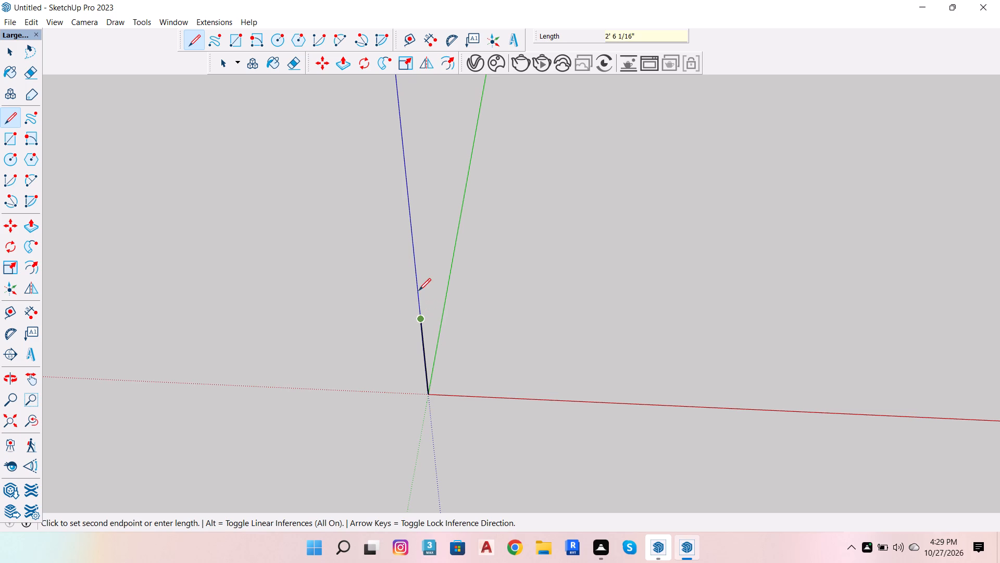
key("Up")
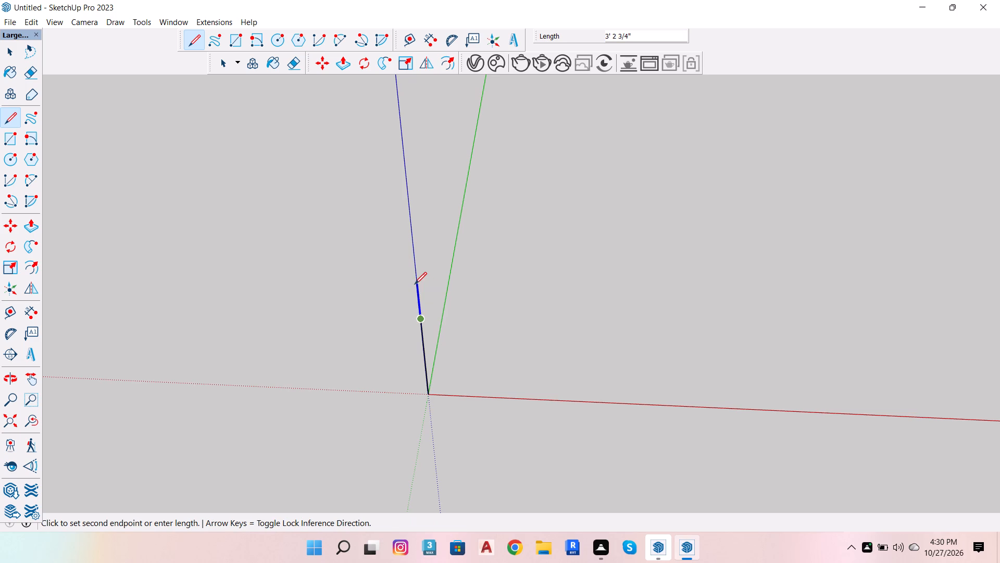
key("6")
key("Return")
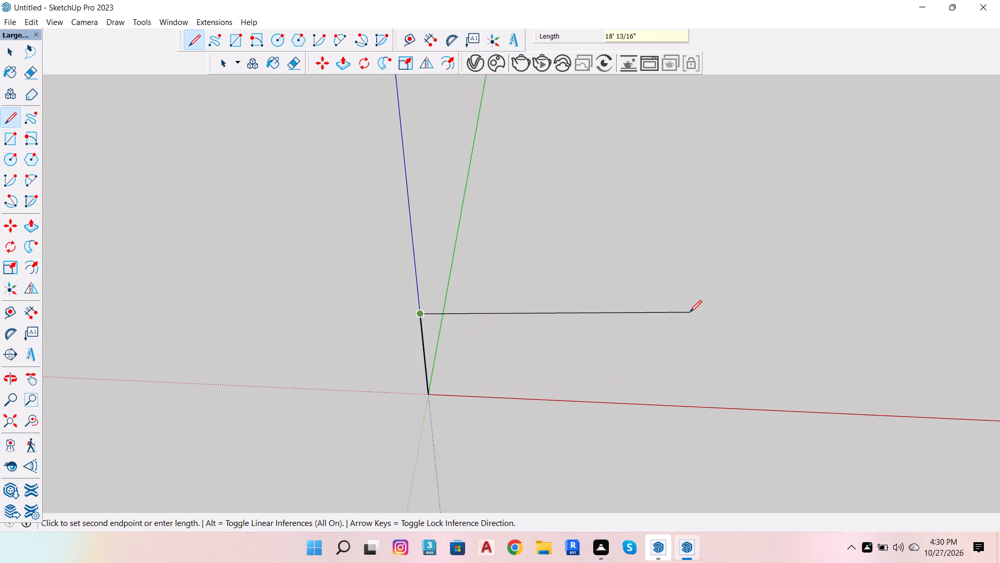
Draw the wall's top edge along the red axis in consecutive segments of 2'3", 6'11" and 2'6".
key("Right")
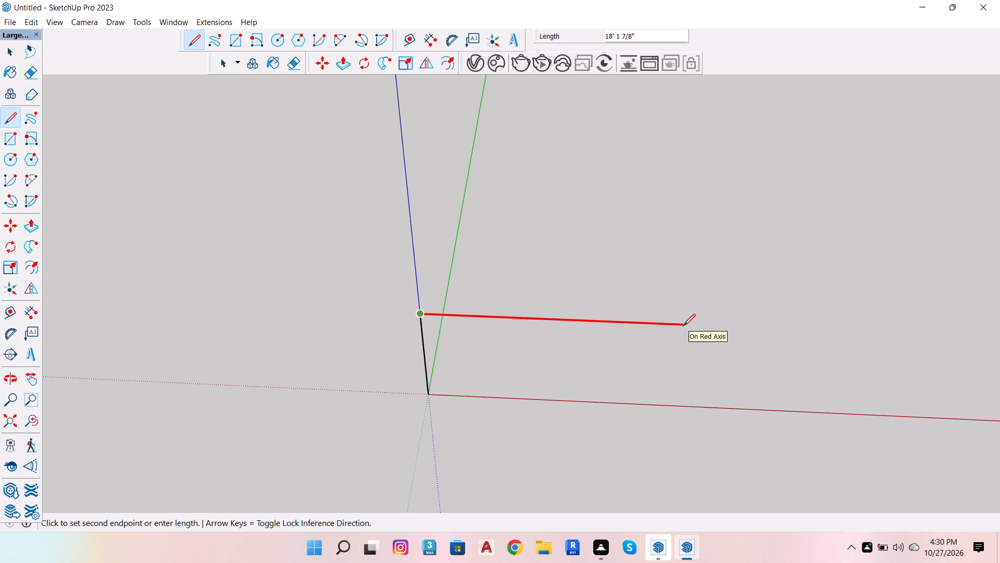
type("2'3")
key("Return")
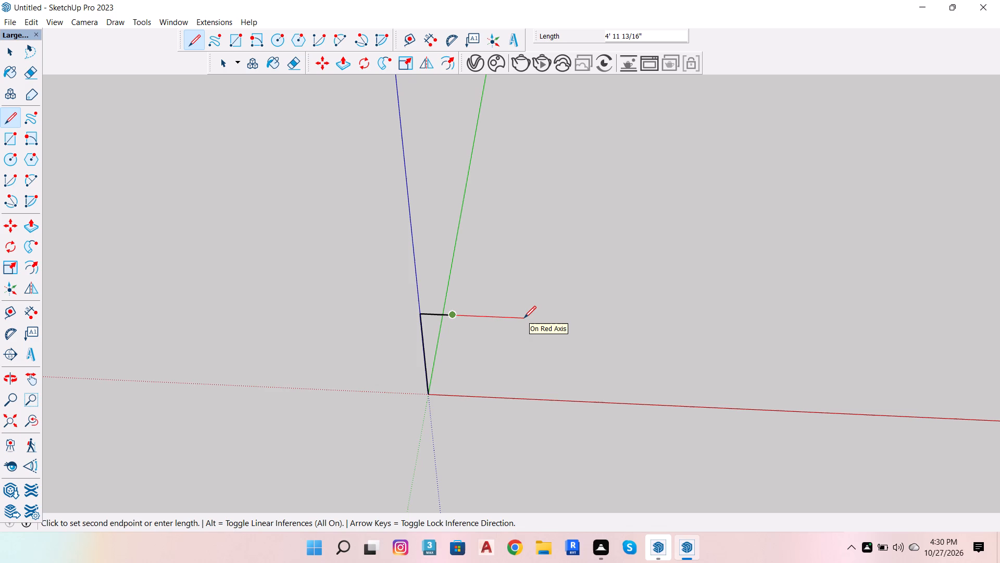
type("6'11")
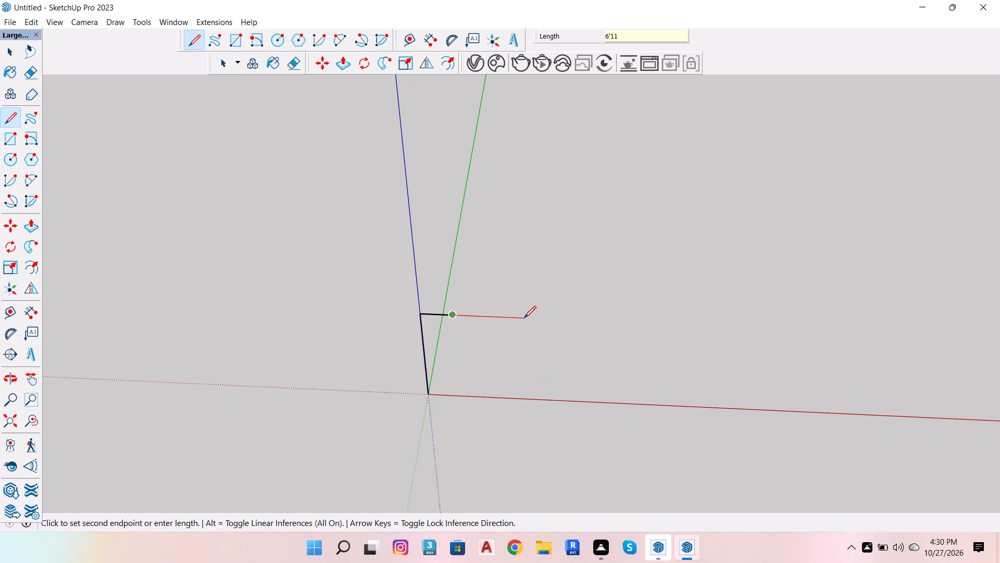
key("Return")
scroll(509, 280, "down", 2)
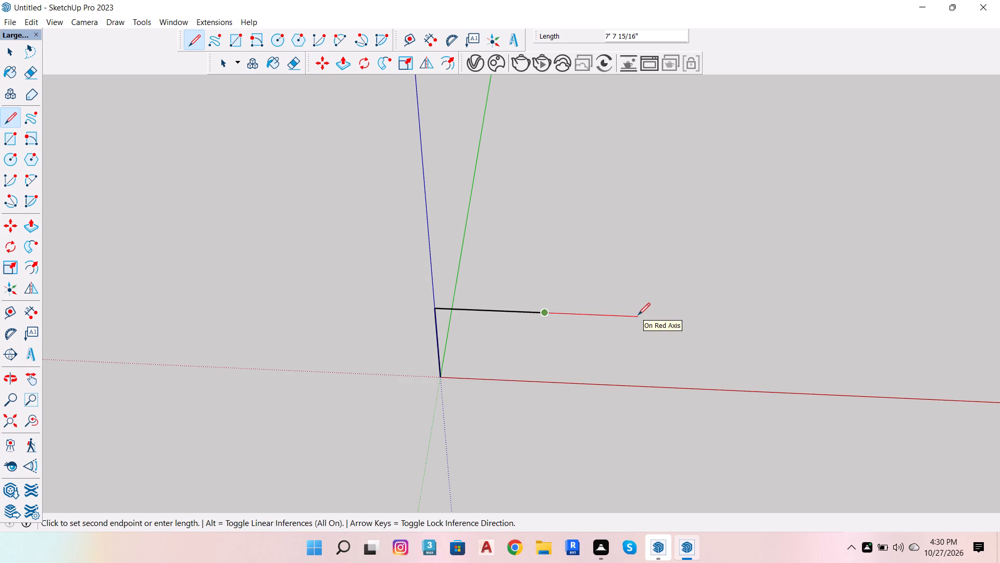
type("2'6")
key("Return")
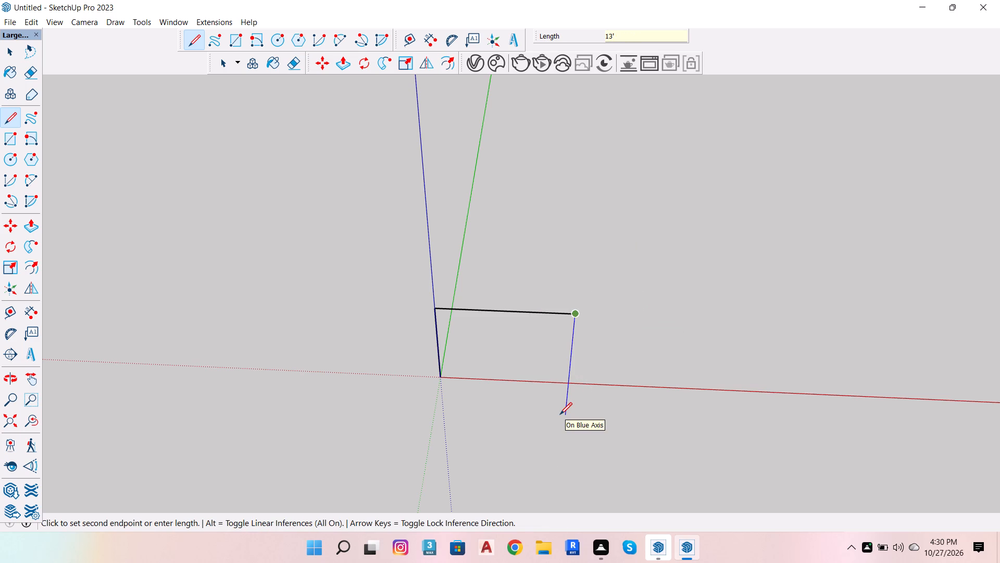
Draw a vertical line from the top edge's free end down past the red axis.
key("Down")
key("Up")
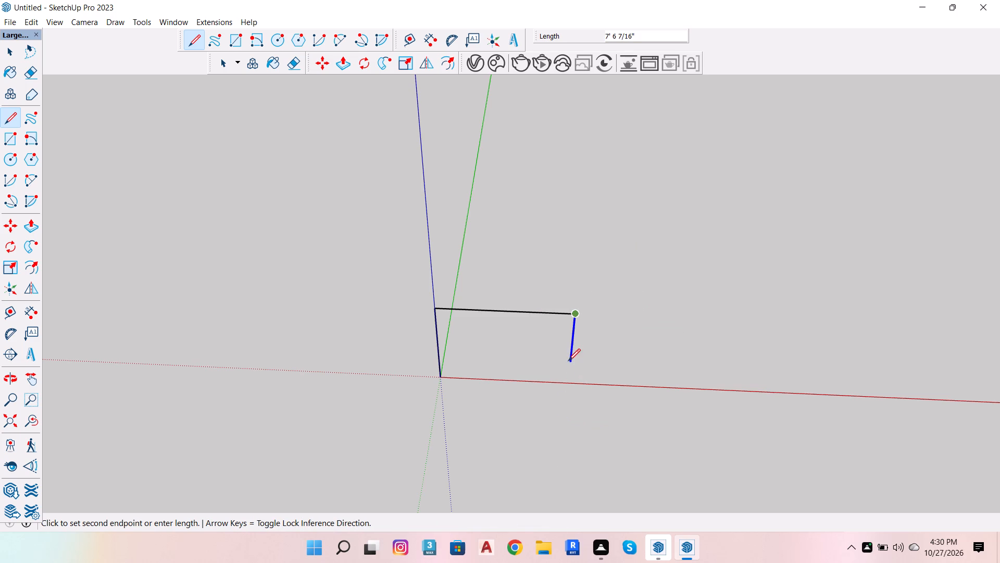
left_click(561, 400)
key("space")
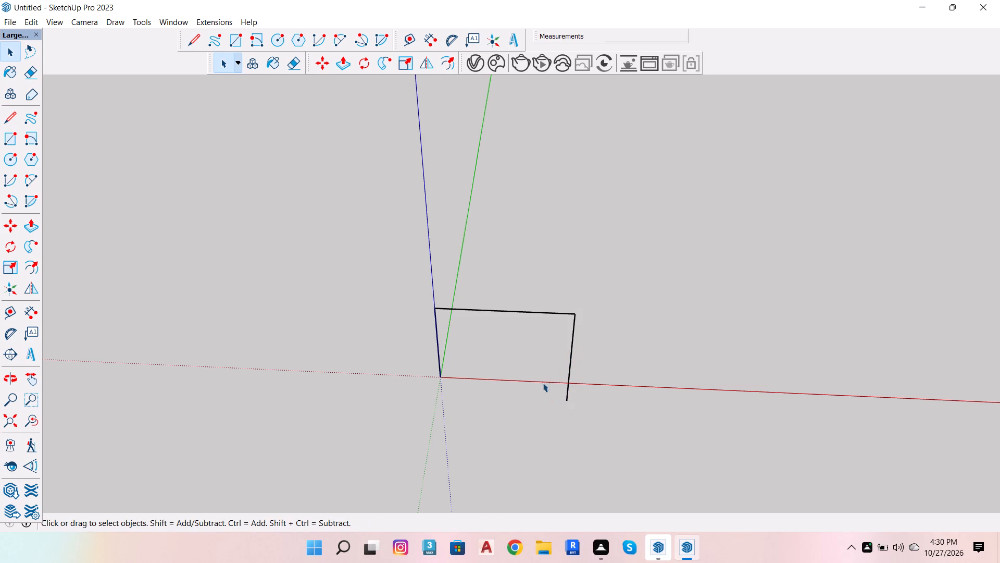
Close the wall face with an 11'8" base line along the red axis from the origin to the opposite vertical edge.
key("o")
left_click_drag(522, 402, 512, 296)
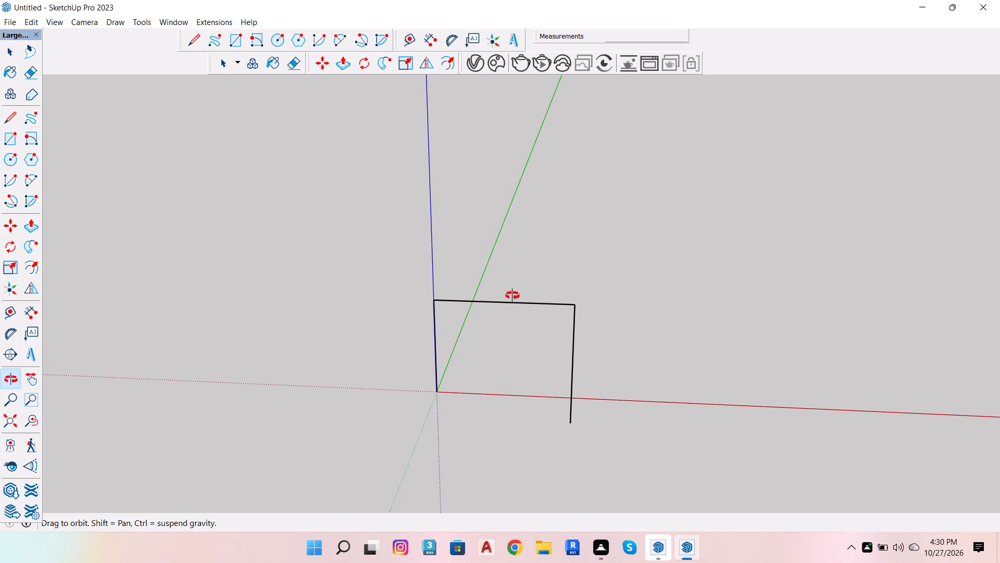
left_click(11, 114)
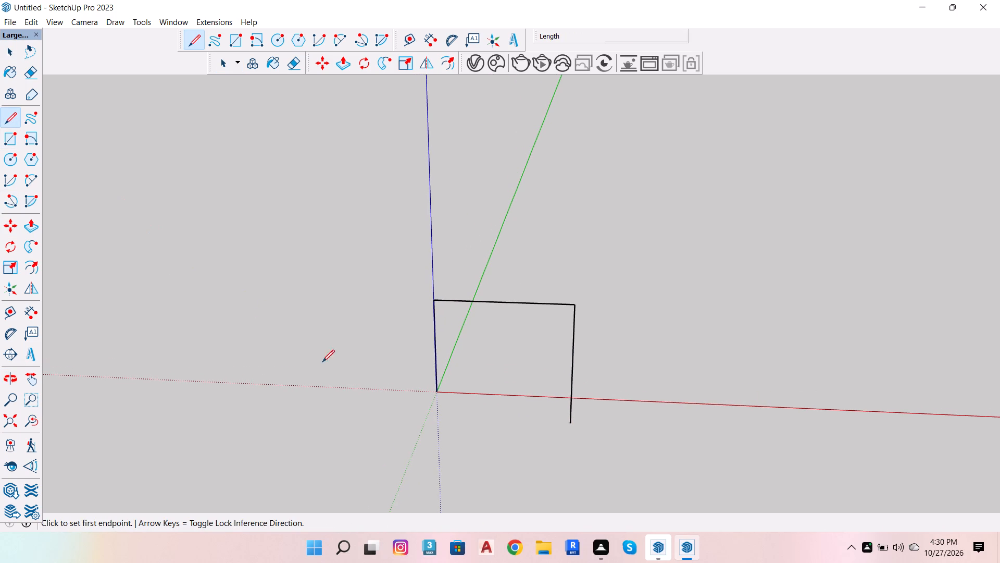
left_click(436, 390)
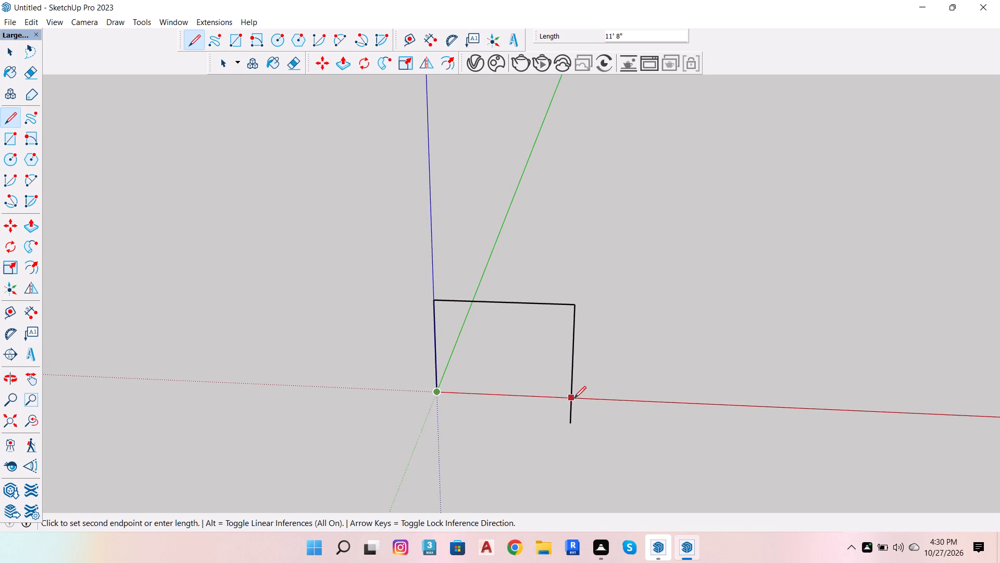
left_click(573, 398)
key("space")
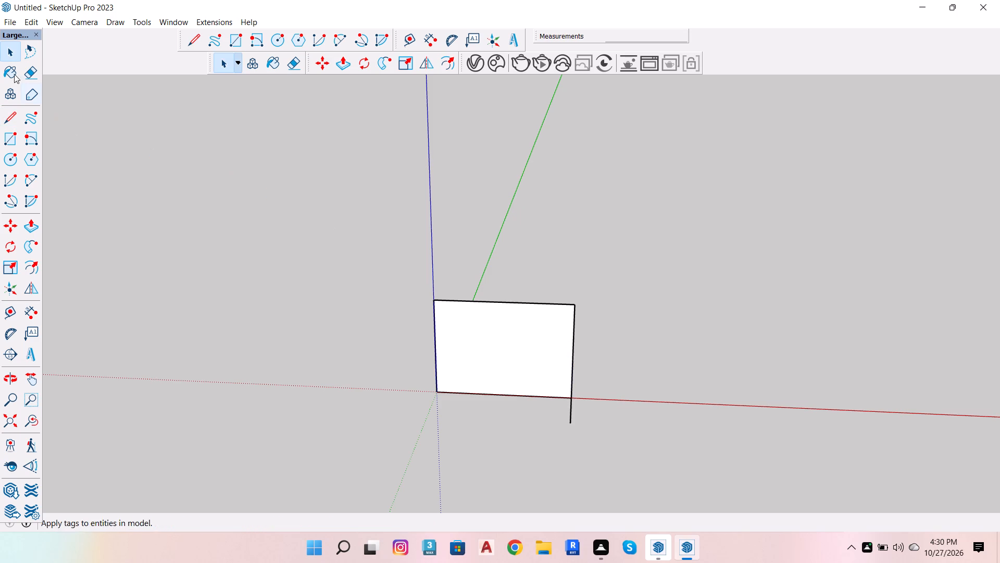
Erase the leftover vertical line segment that extends below the wall's base line.
left_click(36, 71)
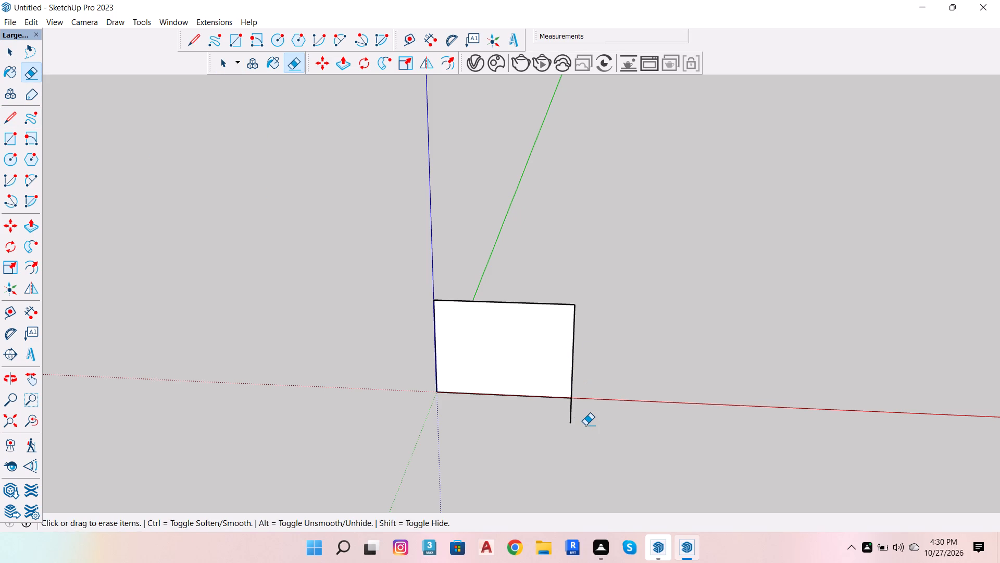
left_click_drag(585, 425, 555, 412)
scroll(499, 402, "up", 2)
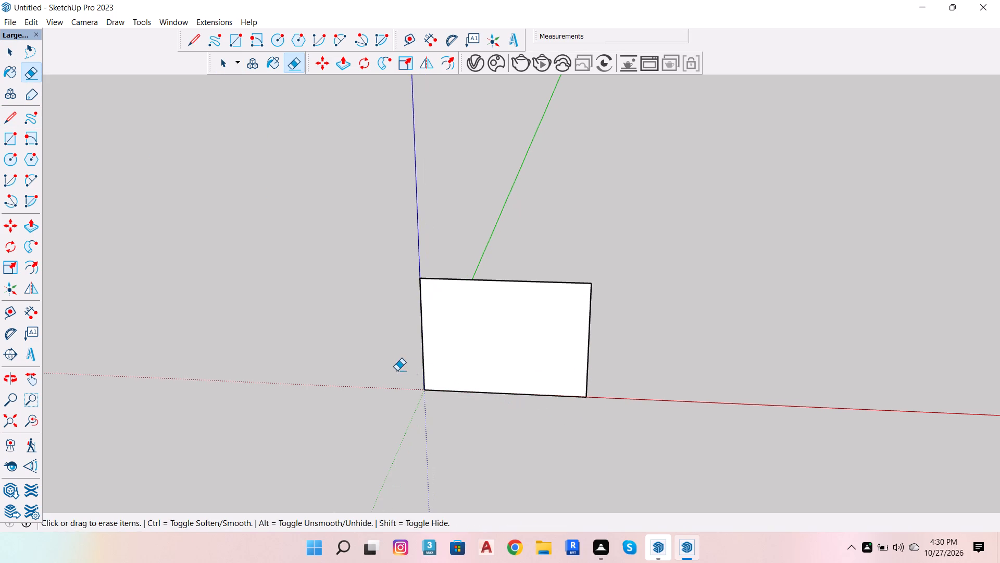
key("space")
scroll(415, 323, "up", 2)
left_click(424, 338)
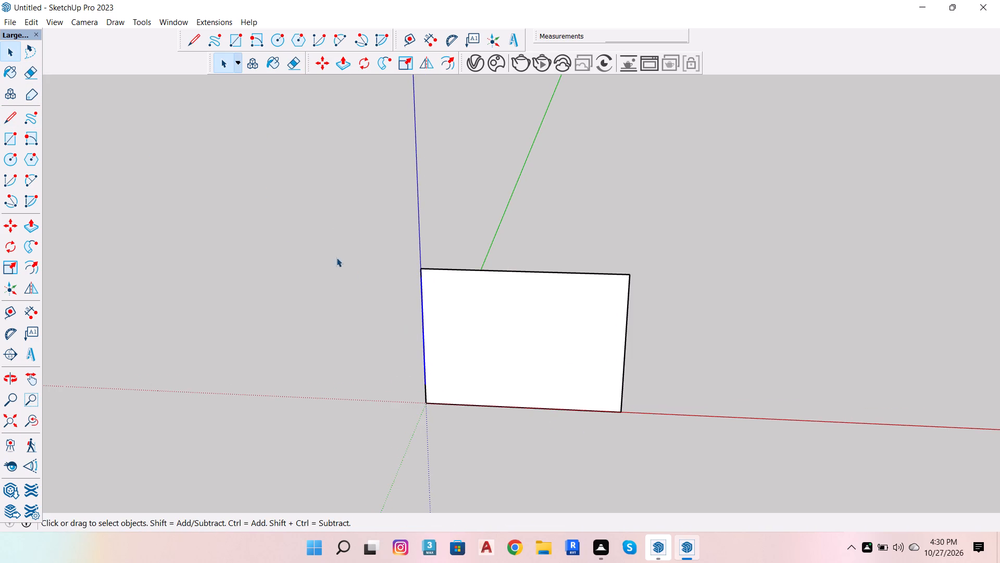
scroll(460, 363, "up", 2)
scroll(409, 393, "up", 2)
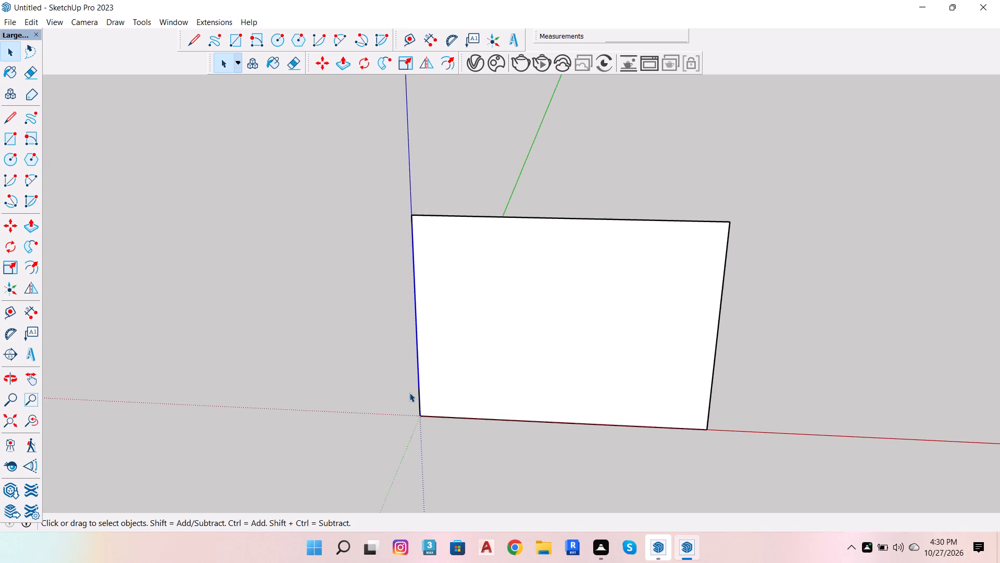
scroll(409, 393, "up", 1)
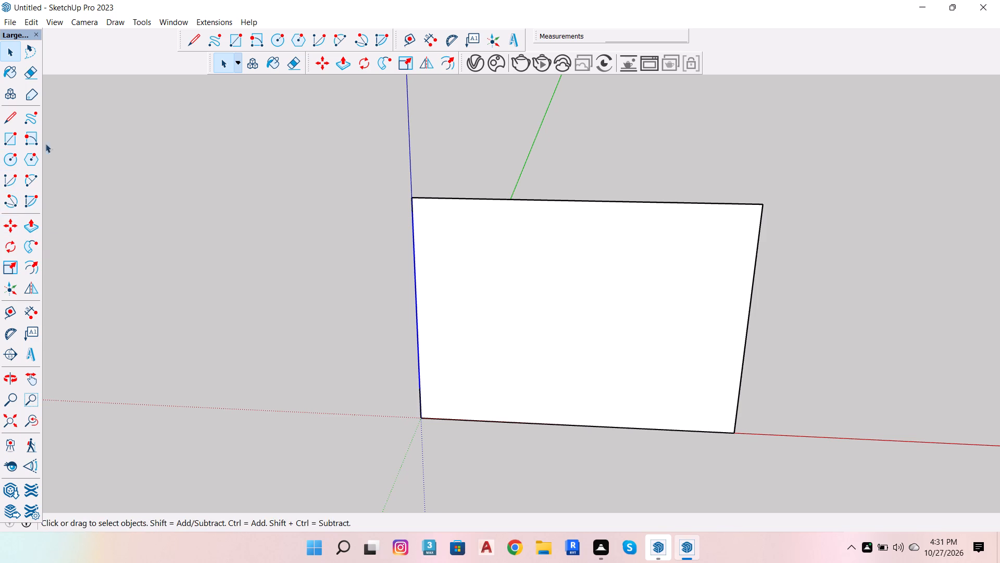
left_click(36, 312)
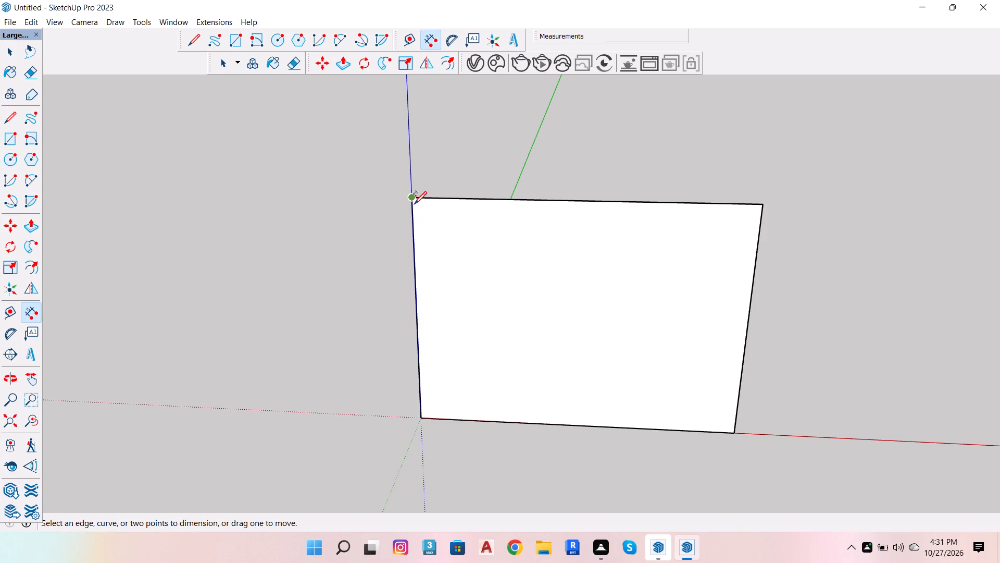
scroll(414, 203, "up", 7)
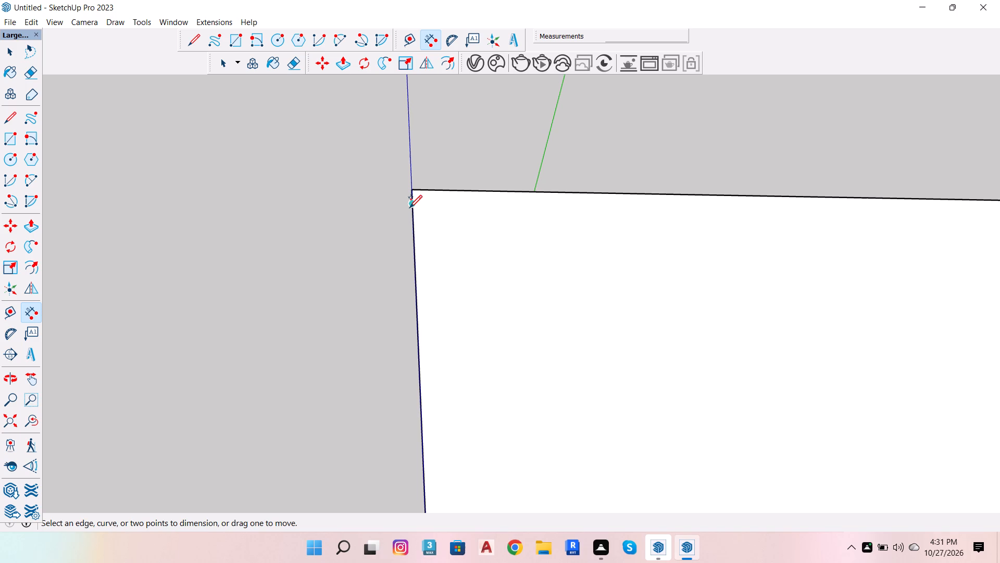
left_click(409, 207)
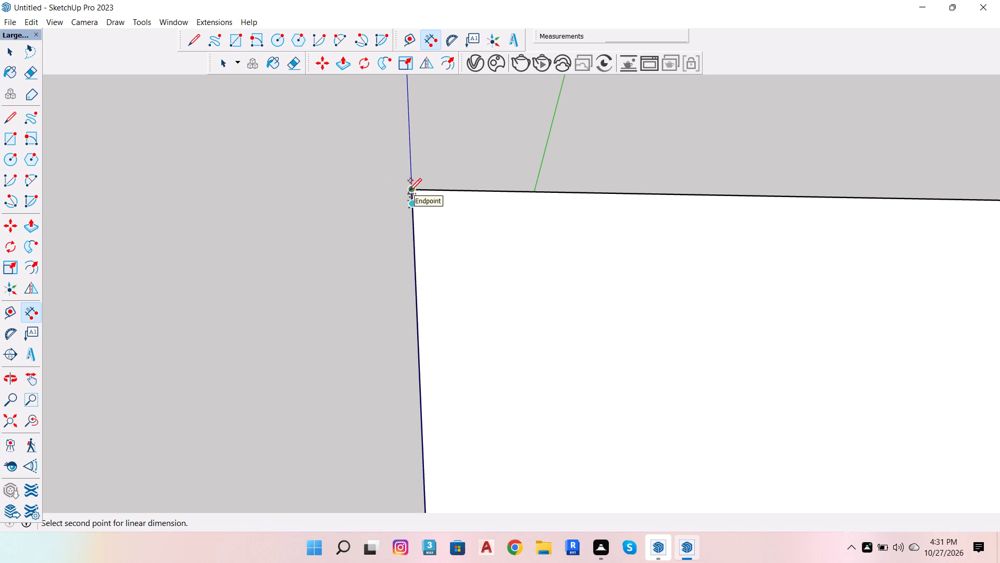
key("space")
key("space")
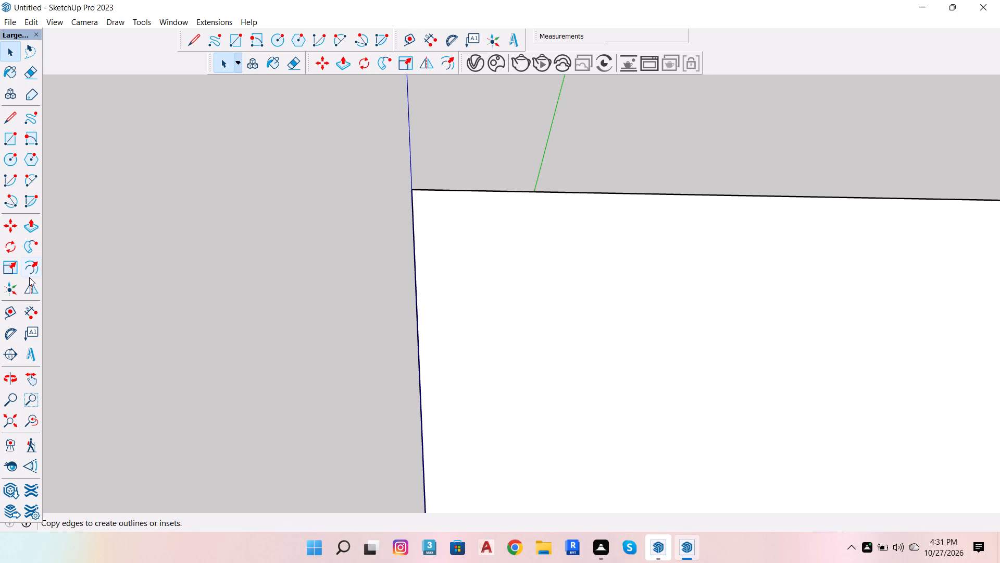
Dimension the short top segment of the wall's vertical edge on the blue axis, placing the dimension outside the face.
left_click(31, 306)
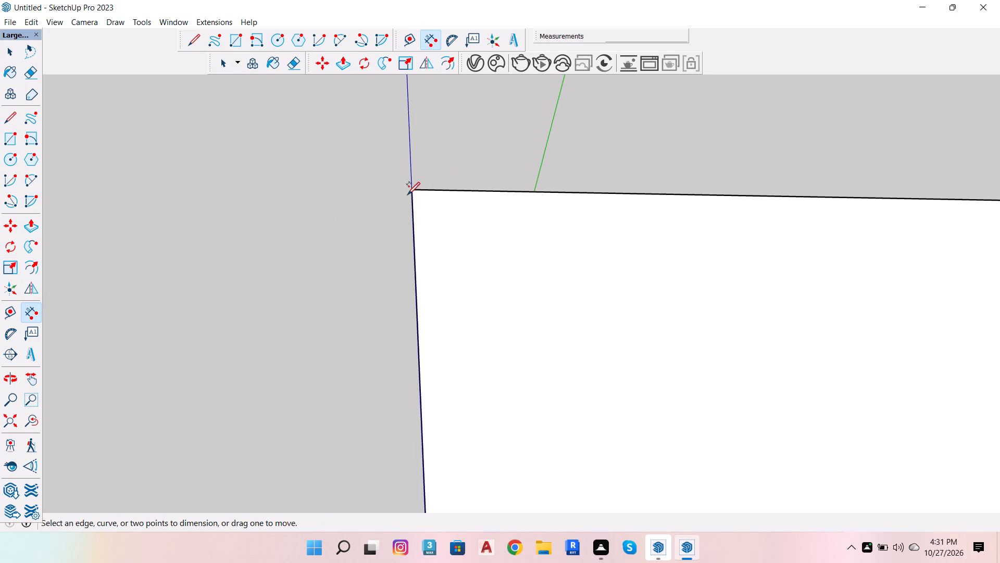
left_click(407, 194)
left_click(411, 218)
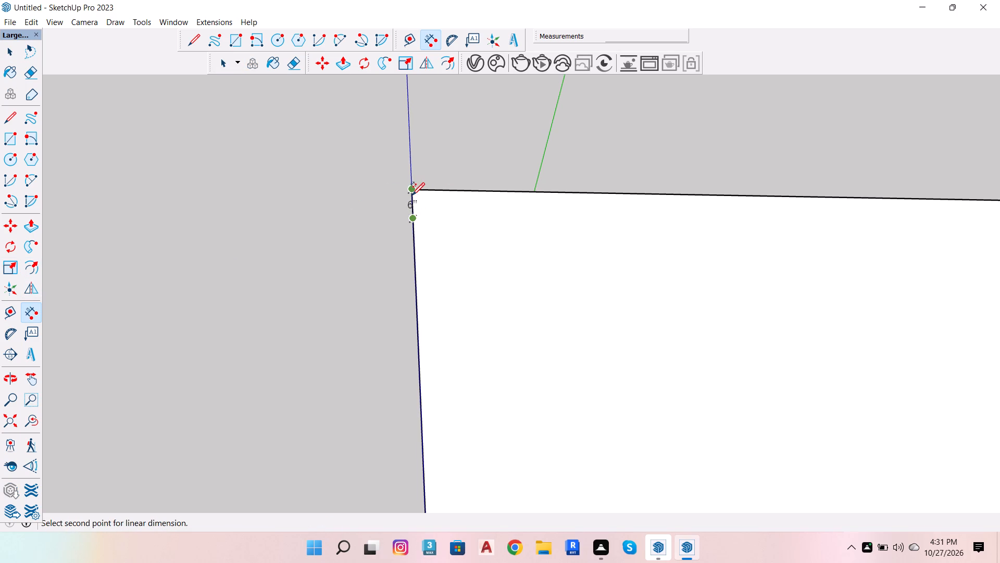
left_click(413, 192)
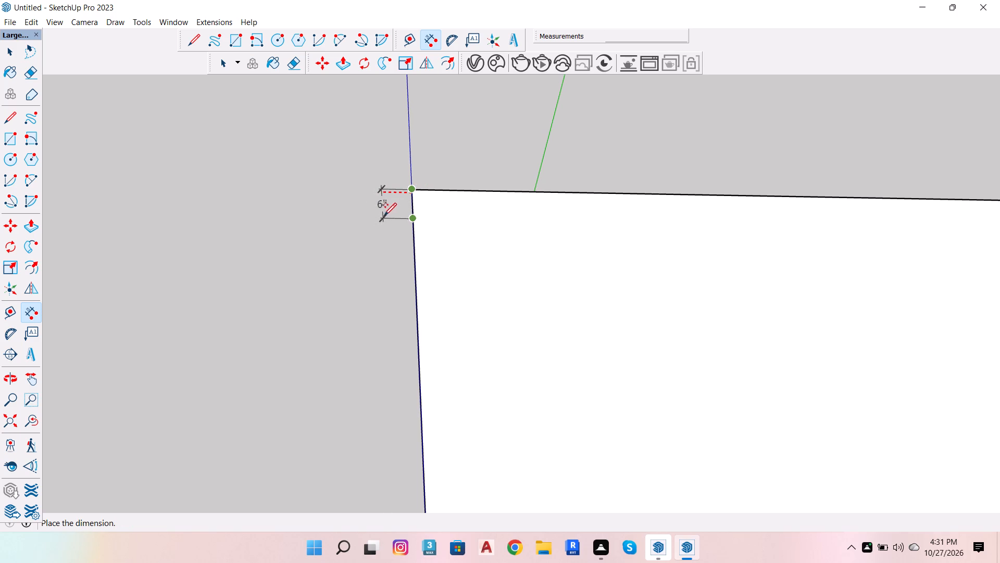
left_click(384, 215)
scroll(453, 166, "down", 2)
left_click(420, 210)
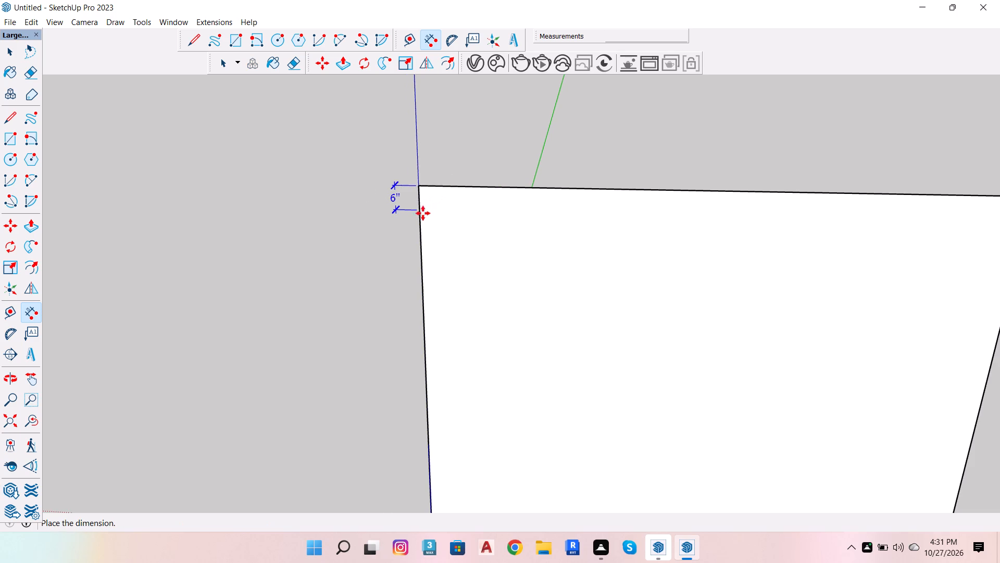
left_click(417, 237)
key("space")
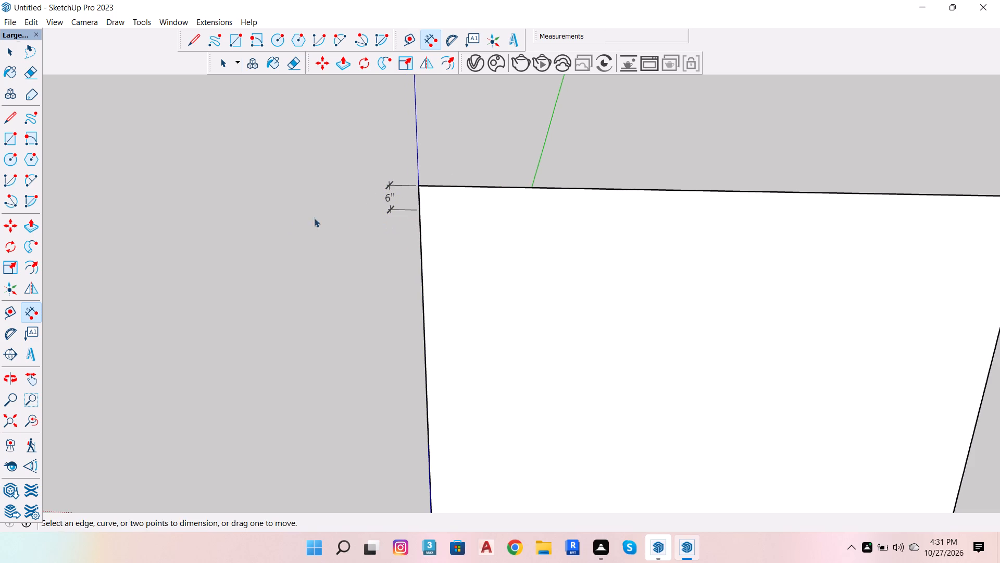
Dimension the long middle segment of the same vertical edge, aligned with the short top segment's dimension.
left_click(29, 313)
left_click(421, 213)
scroll(421, 213, "down", 4)
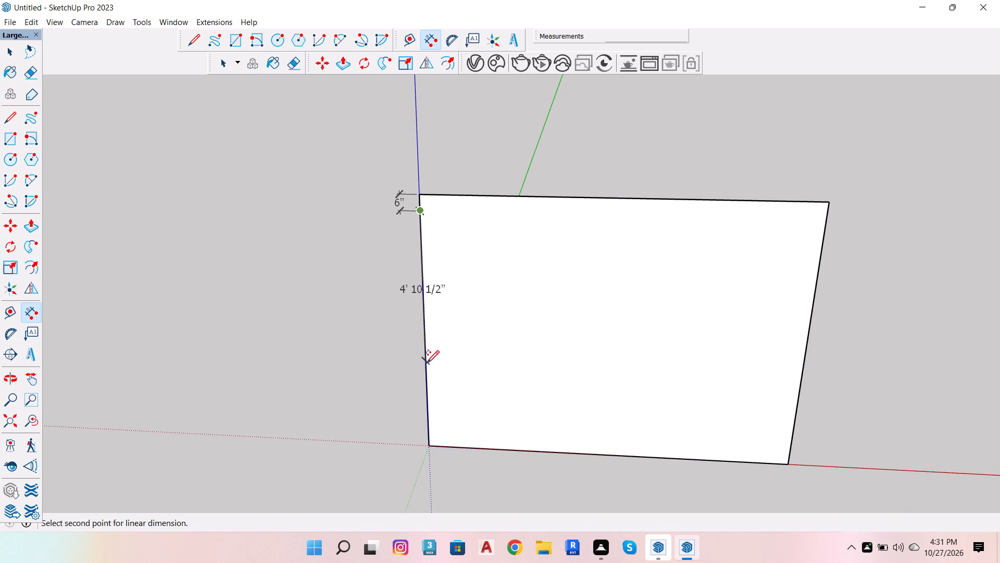
left_click(430, 414)
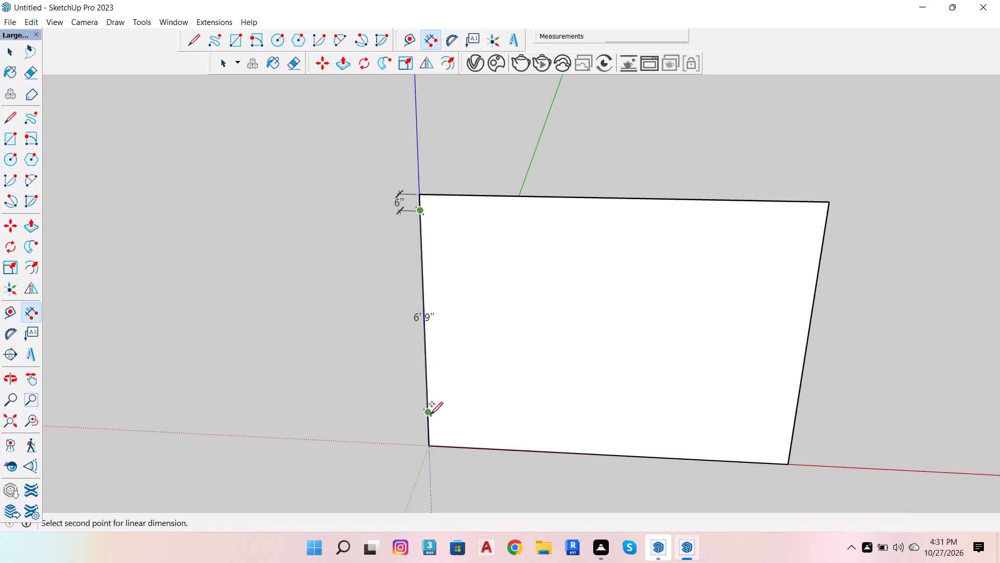
left_click(401, 216)
Dimension the bottom segment of the vertical edge from the origin up, in line with the other vertical dimensions.
scroll(424, 444, "up", 3)
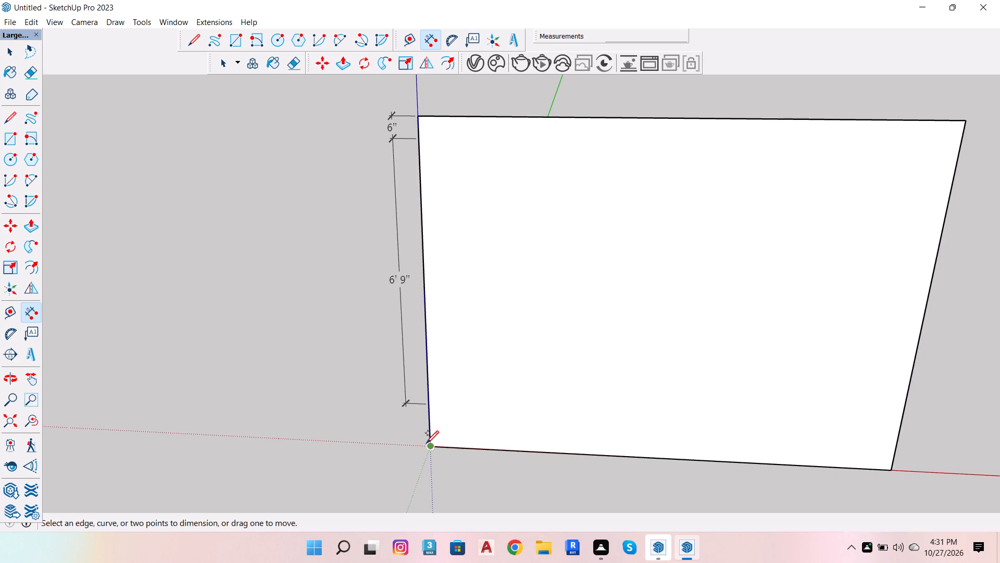
left_click(427, 443)
left_click(430, 400)
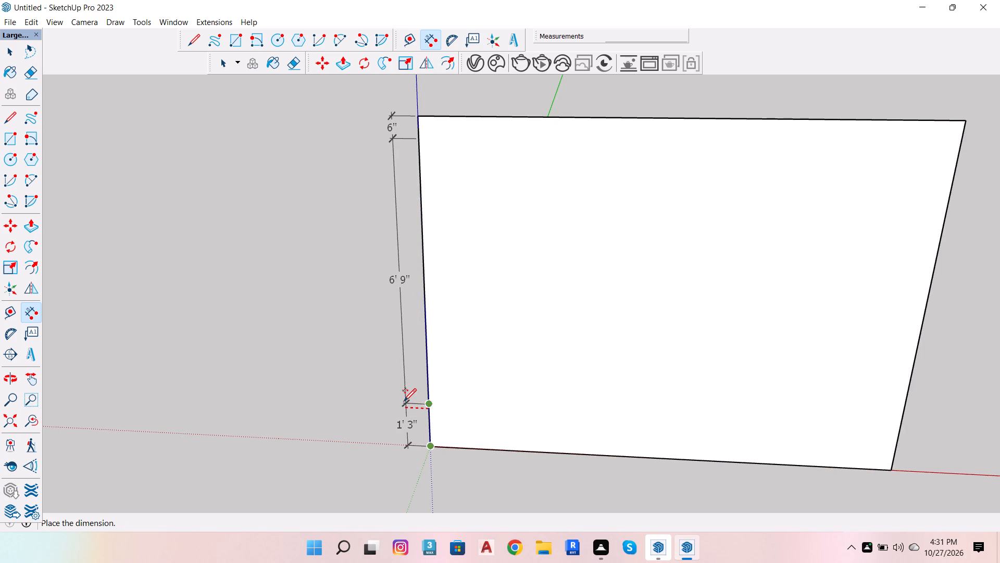
left_click(403, 400)
Dimension the full length of the wall's top edge from corner to corner, placing the dimension above the wall.
scroll(427, 364, "down", 3)
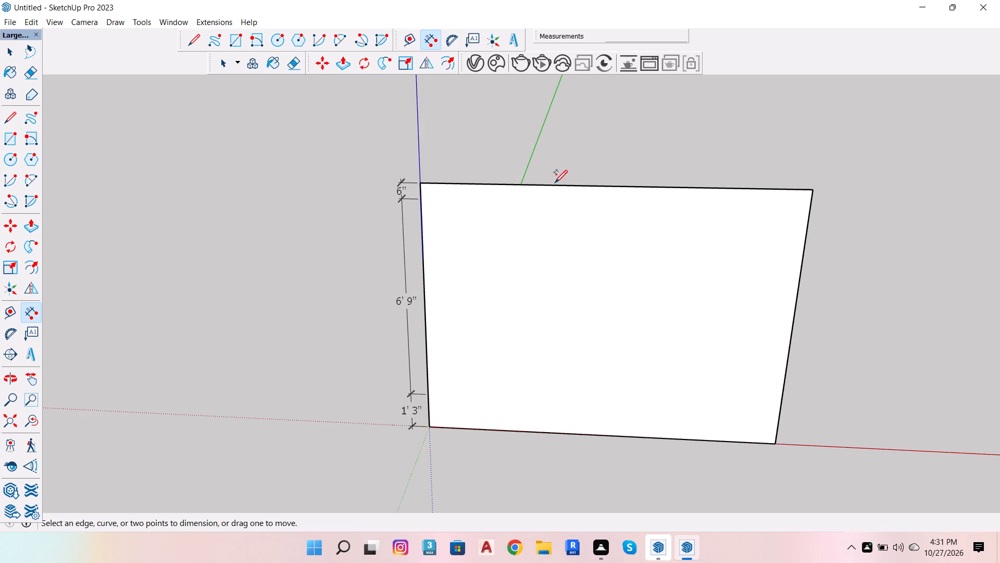
left_click(423, 182)
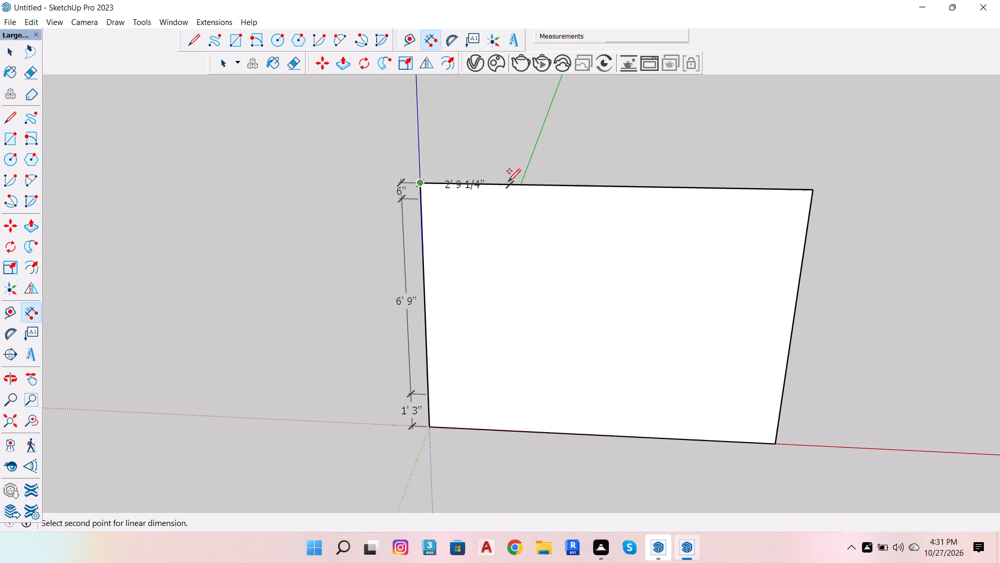
scroll(464, 183, "up", 3)
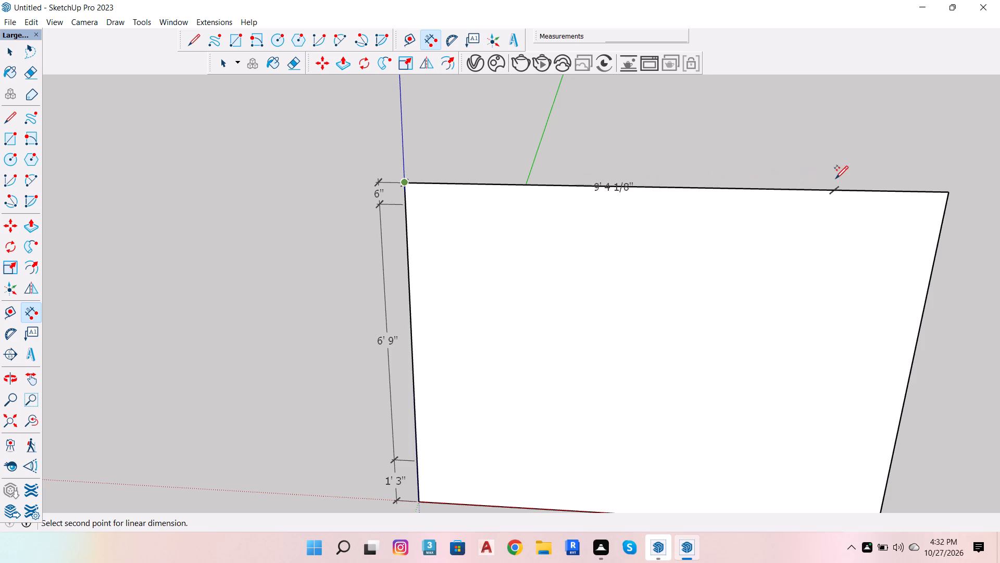
left_click(955, 190)
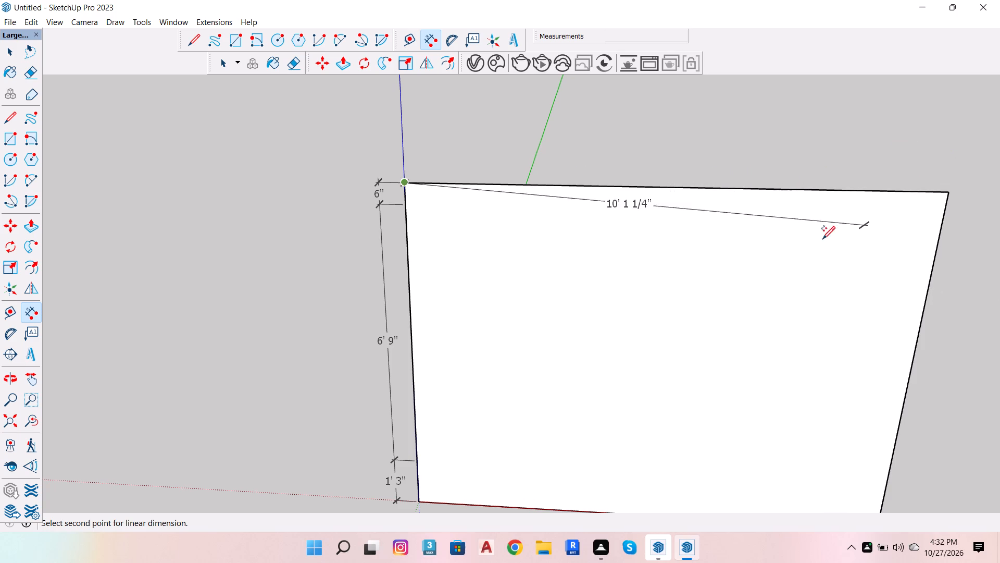
left_click(948, 189)
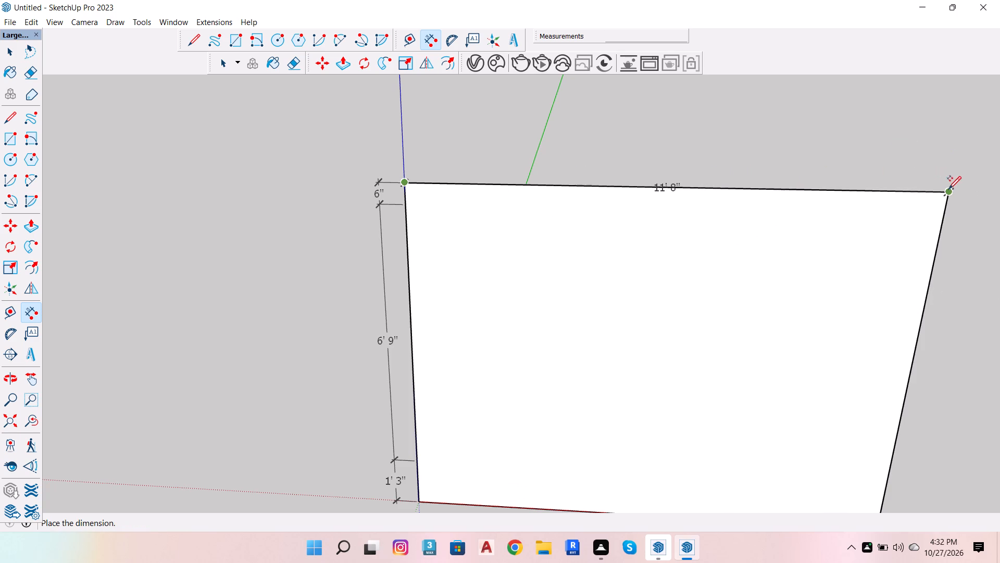
left_click(955, 152)
scroll(613, 212, "down", 2)
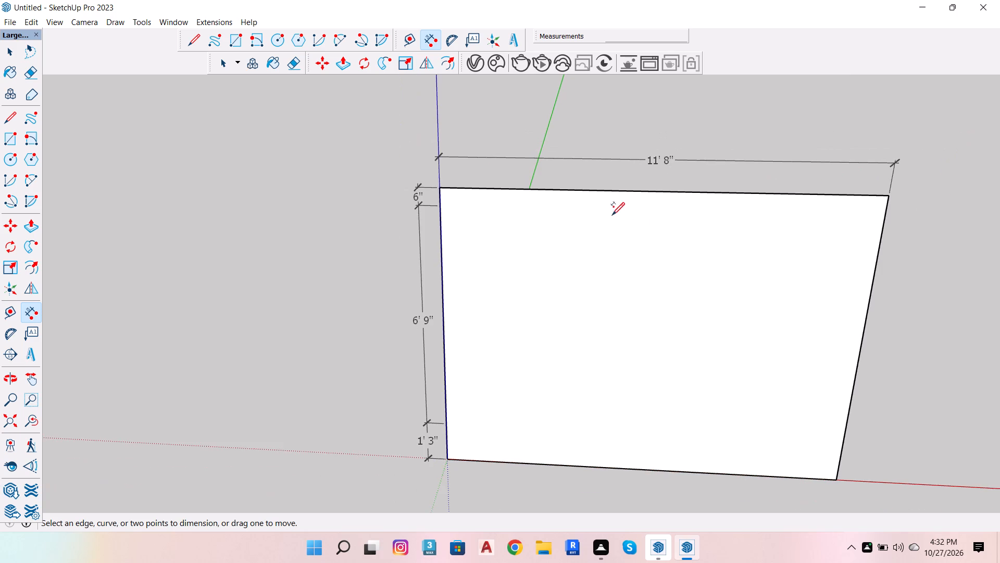
left_click(451, 459)
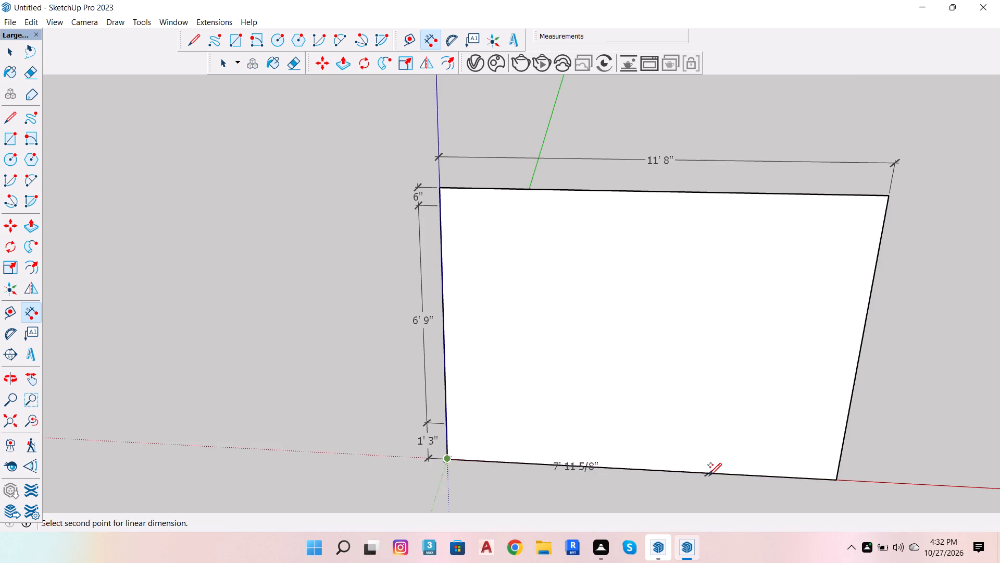
key("space")
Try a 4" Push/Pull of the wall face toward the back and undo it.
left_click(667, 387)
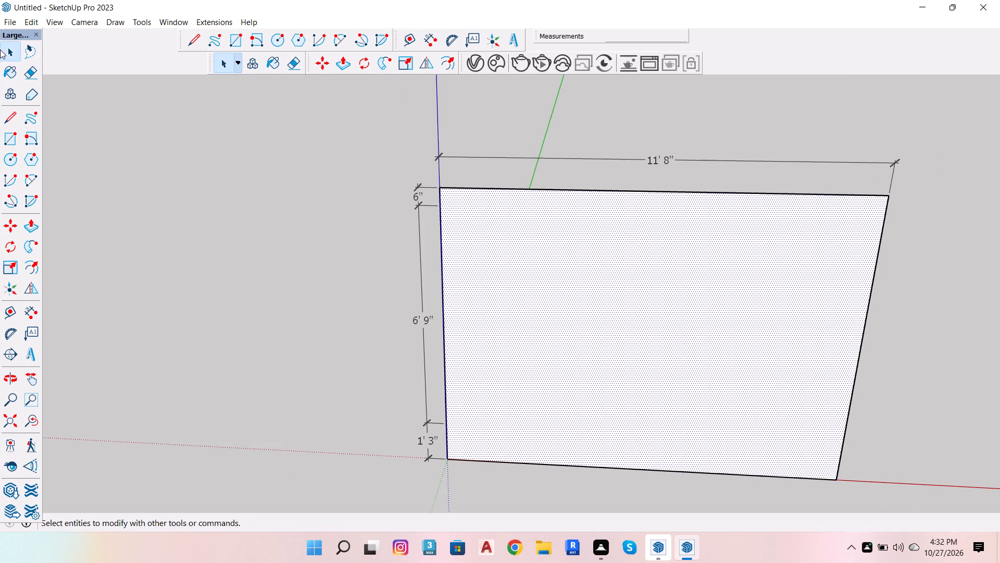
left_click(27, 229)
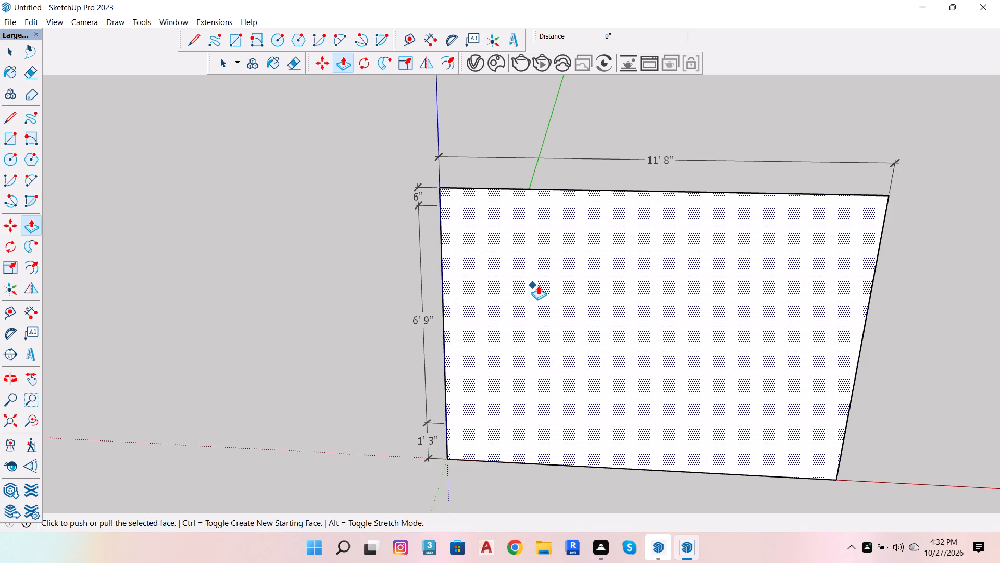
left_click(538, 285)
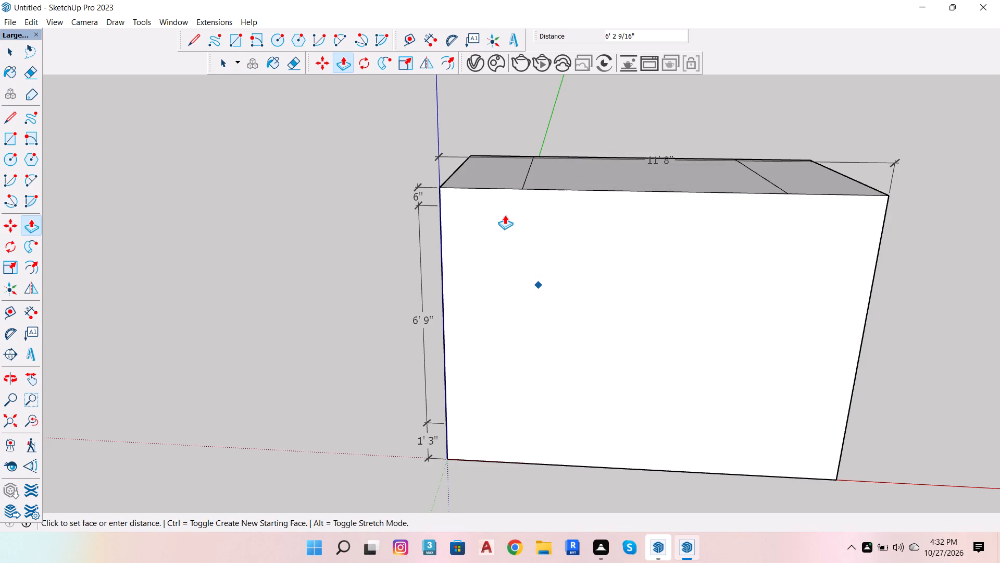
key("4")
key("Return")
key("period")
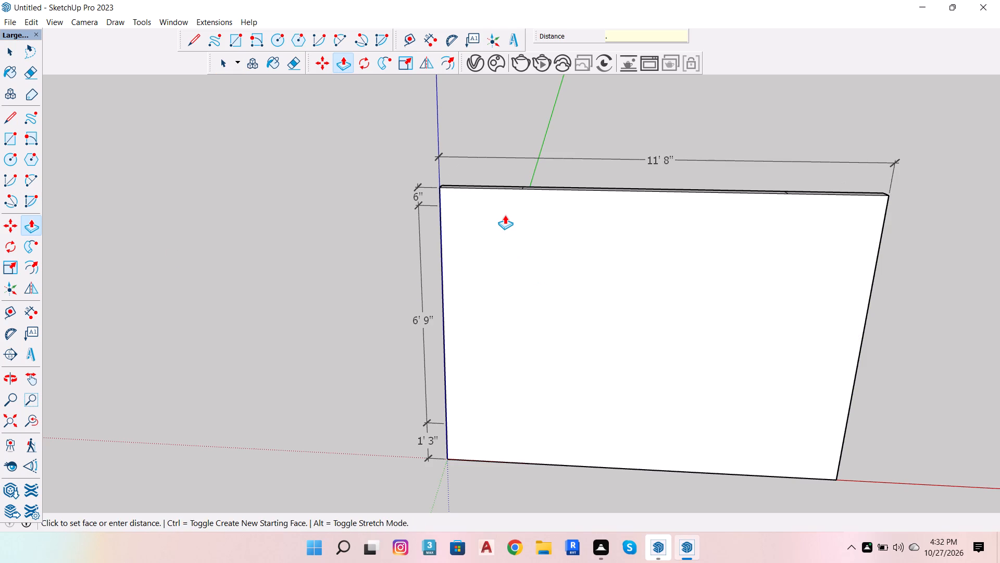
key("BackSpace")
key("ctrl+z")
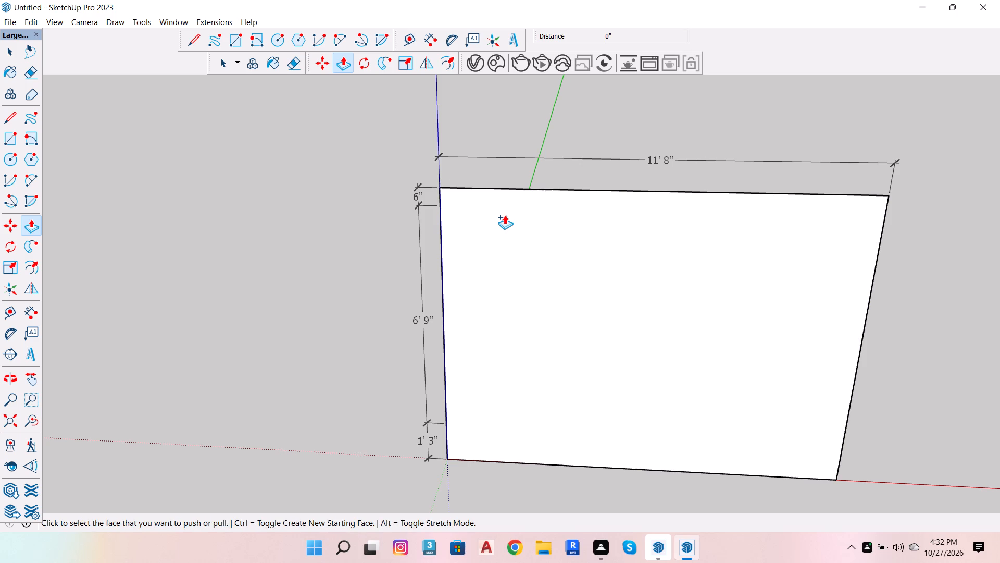
Push/Pull the wall face toward the back by 4.5" to give the wall thickness.
left_click(505, 215)
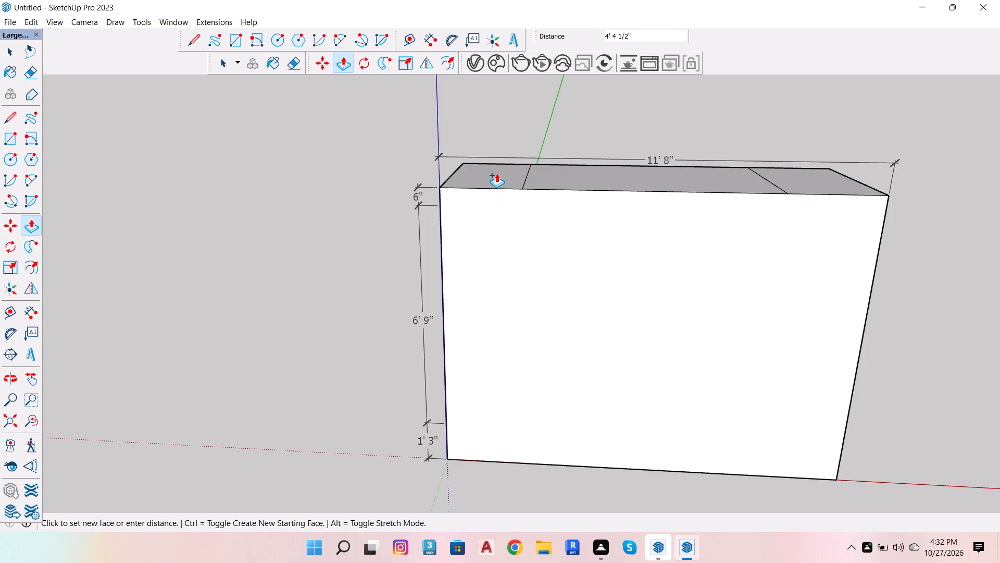
type("4.5")
key("Return")
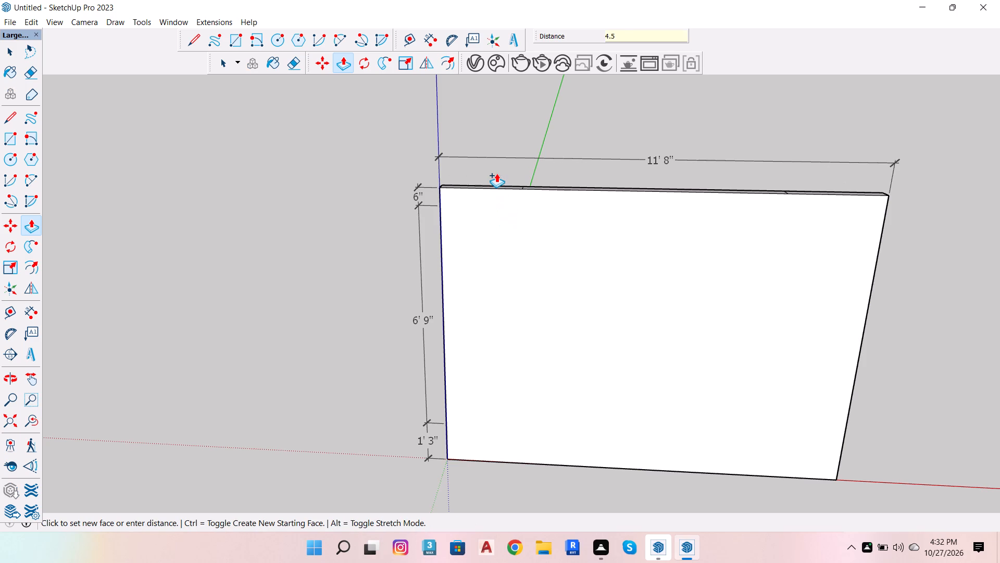
key("space")
scroll(521, 197, "down", 4)
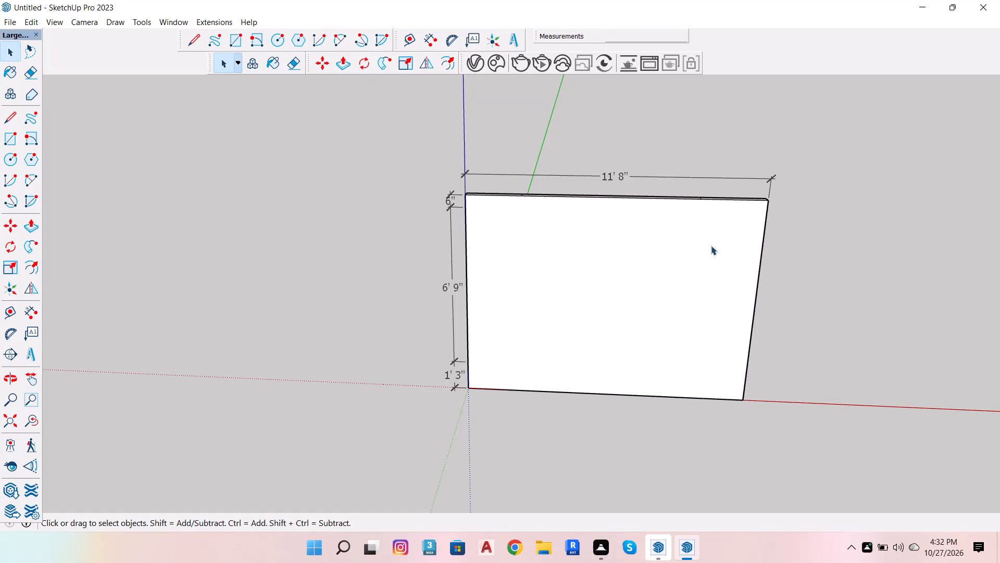
Move the 11' 8" overall dimension farther above the wall's top edge.
key("o")
left_click_drag(730, 195, 307, 374)
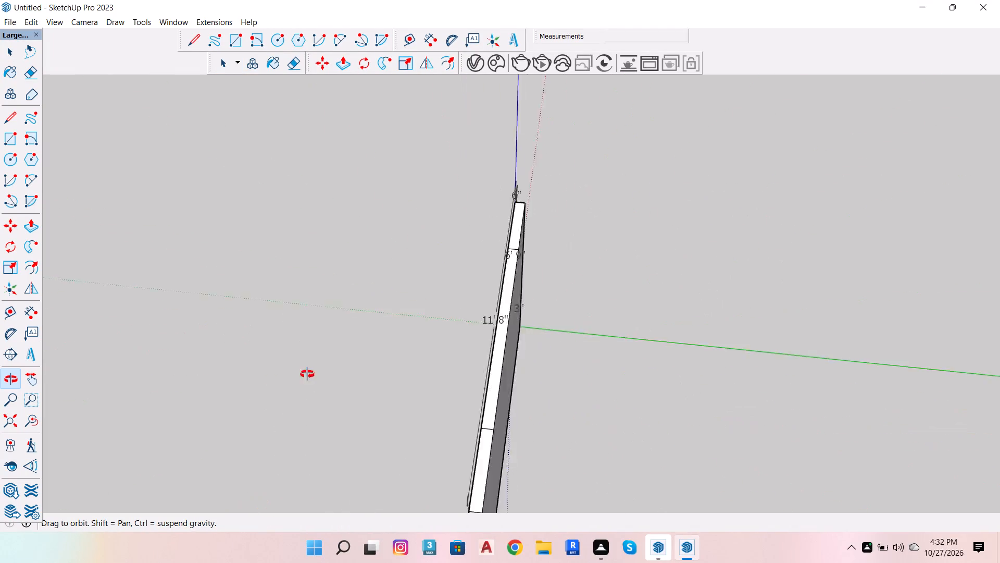
left_click_drag(307, 374, 680, 274)
left_click_drag(622, 201, 660, 286)
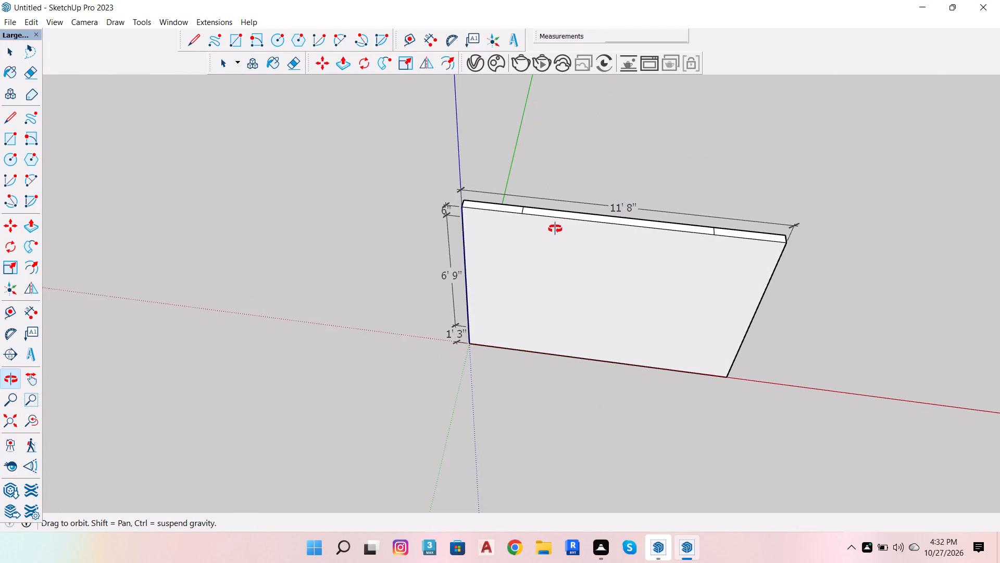
scroll(549, 225, "up", 3)
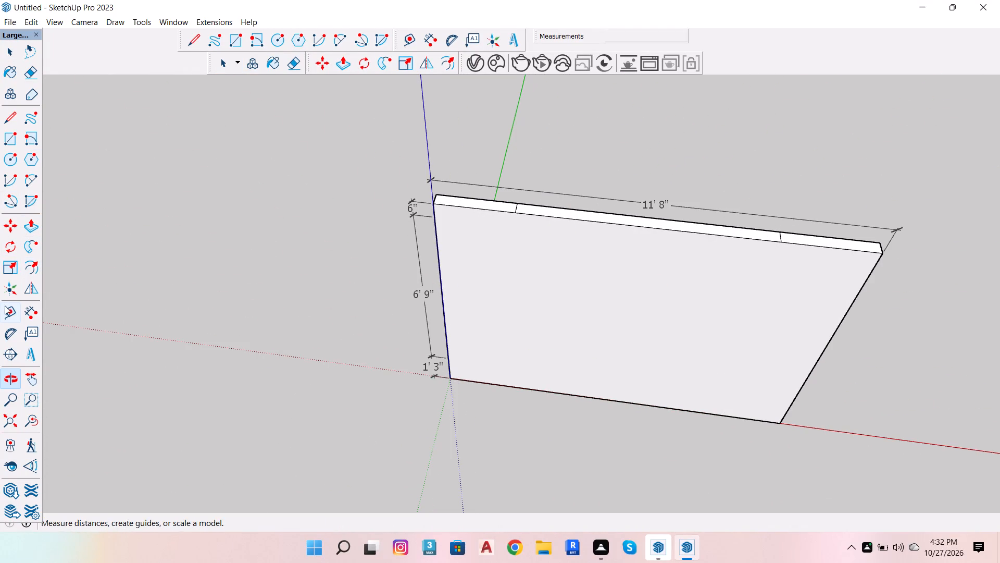
left_click(34, 311)
scroll(464, 178, "up", 4)
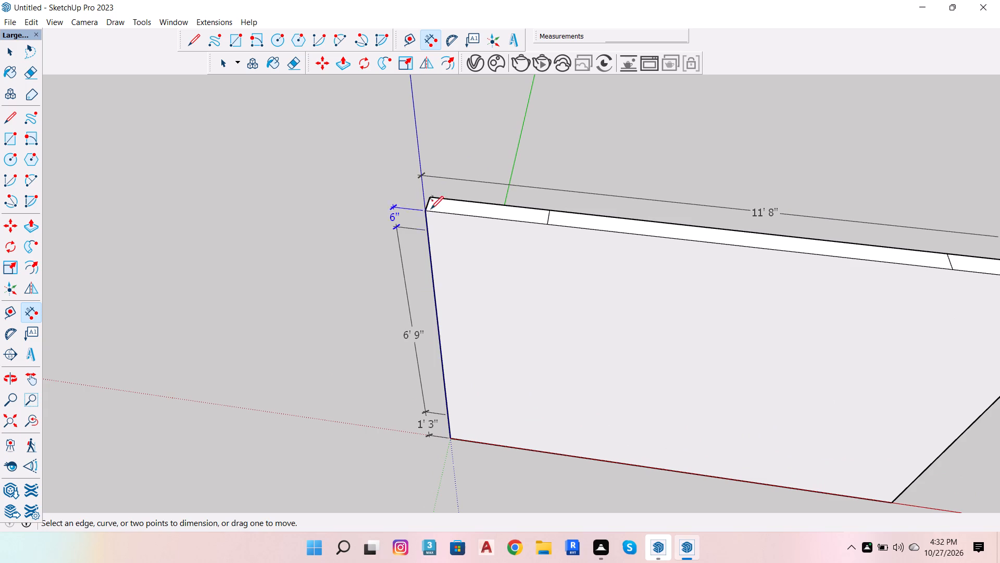
left_click(426, 205)
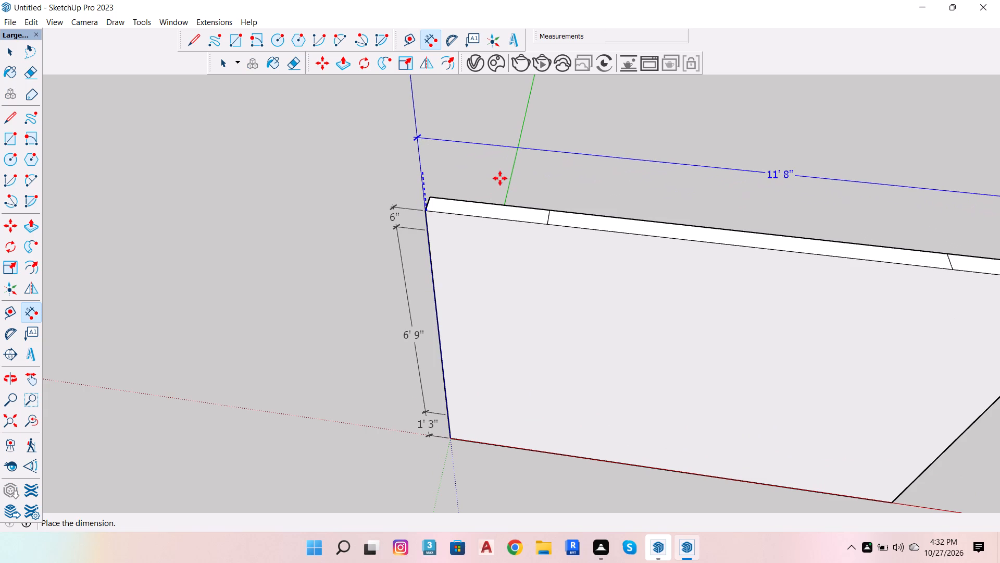
left_click(500, 178)
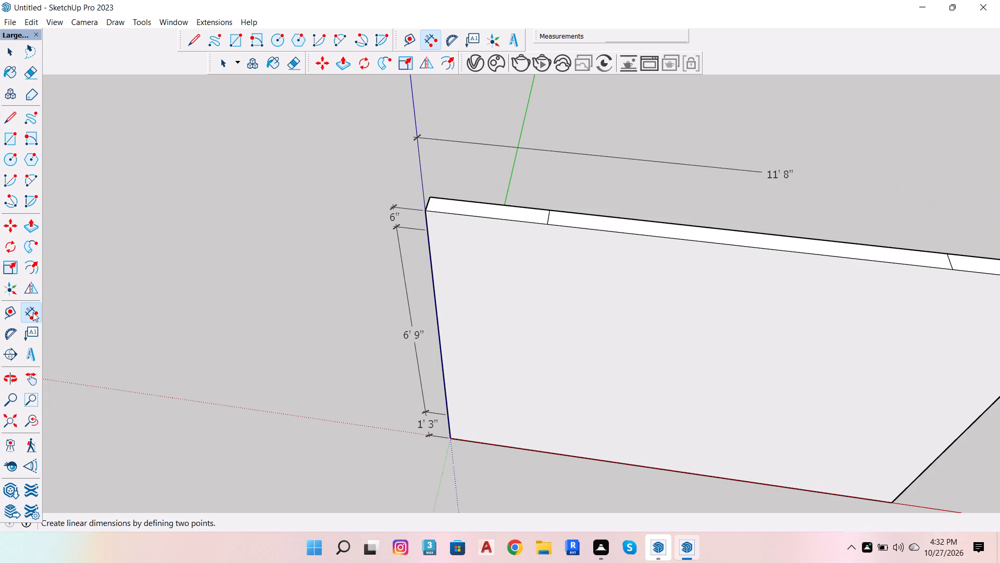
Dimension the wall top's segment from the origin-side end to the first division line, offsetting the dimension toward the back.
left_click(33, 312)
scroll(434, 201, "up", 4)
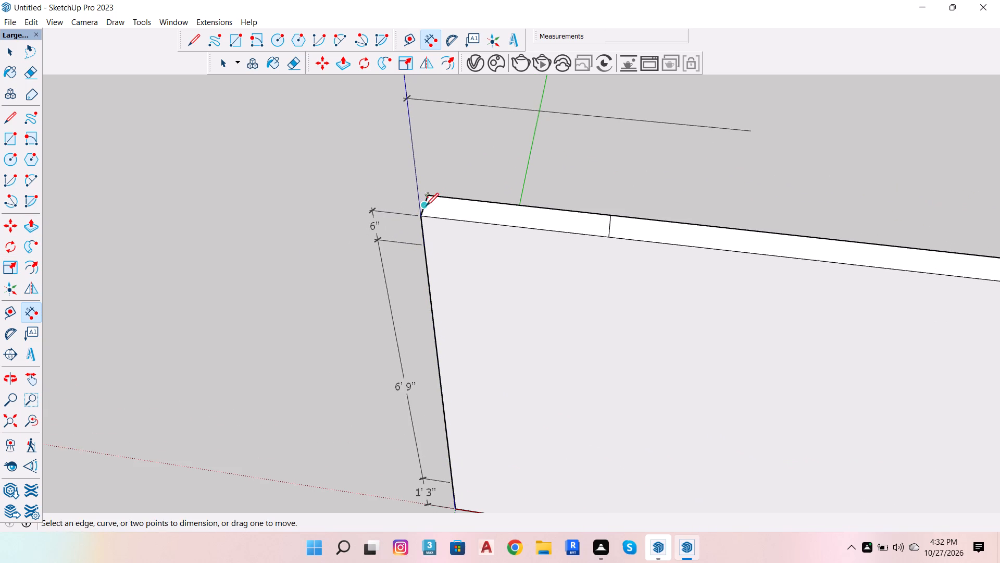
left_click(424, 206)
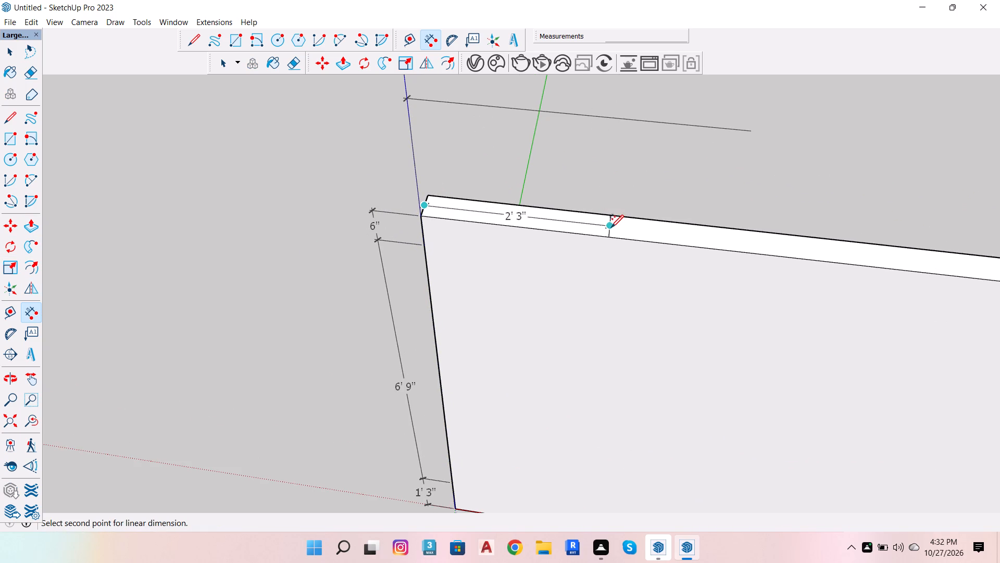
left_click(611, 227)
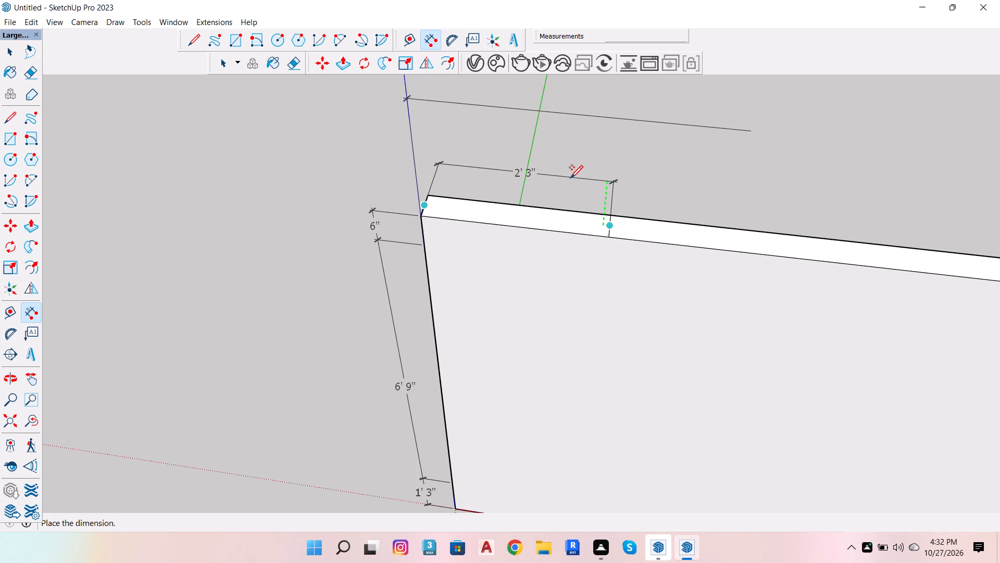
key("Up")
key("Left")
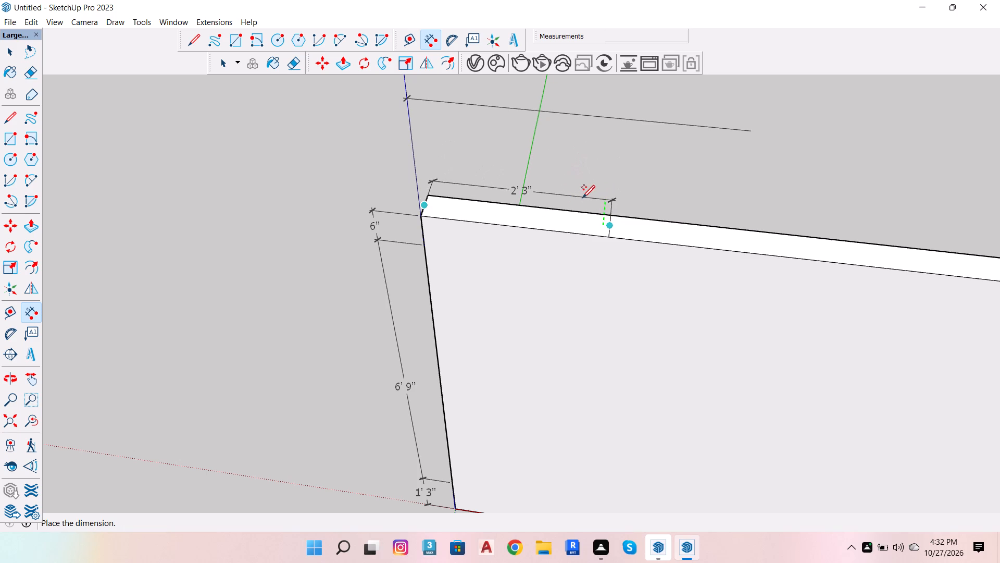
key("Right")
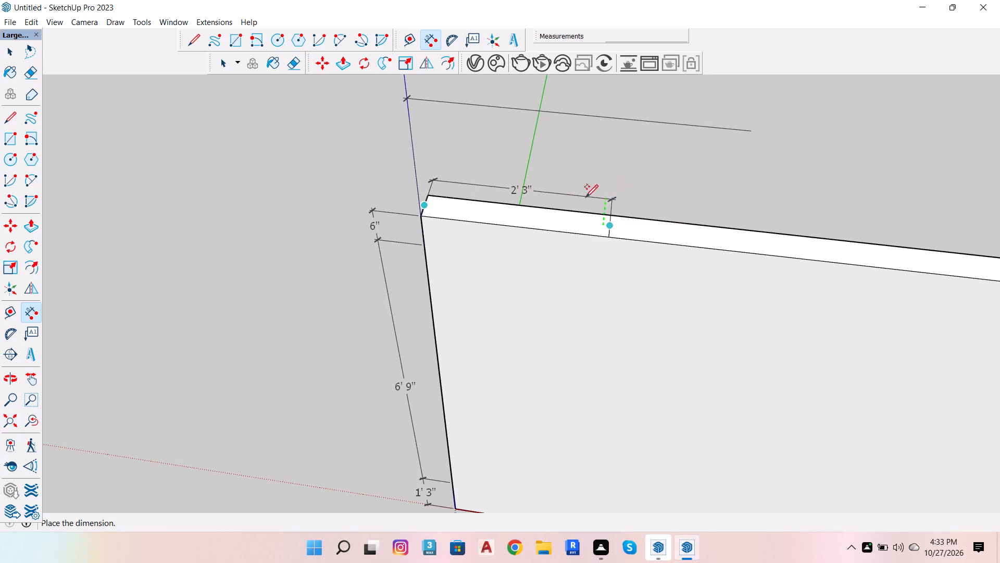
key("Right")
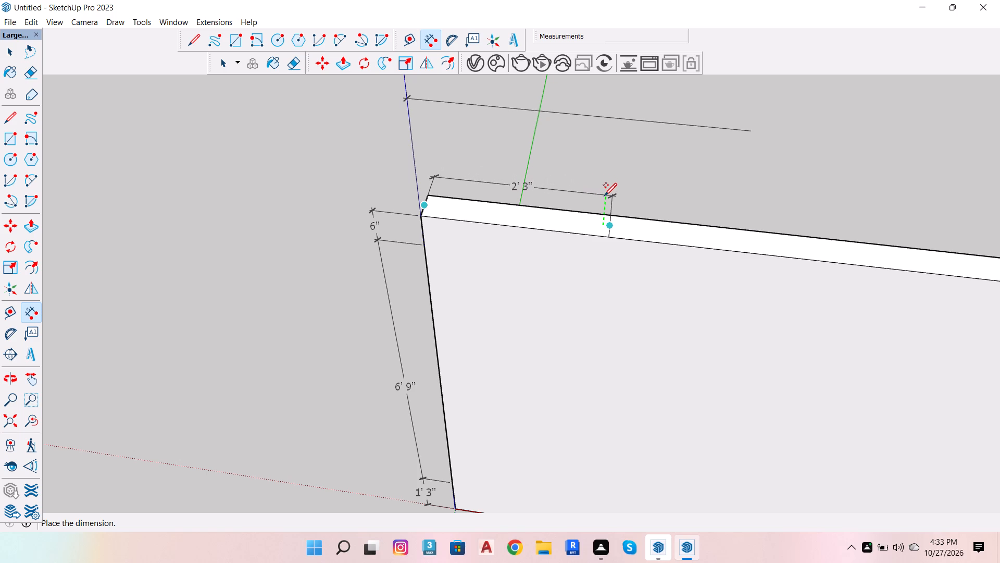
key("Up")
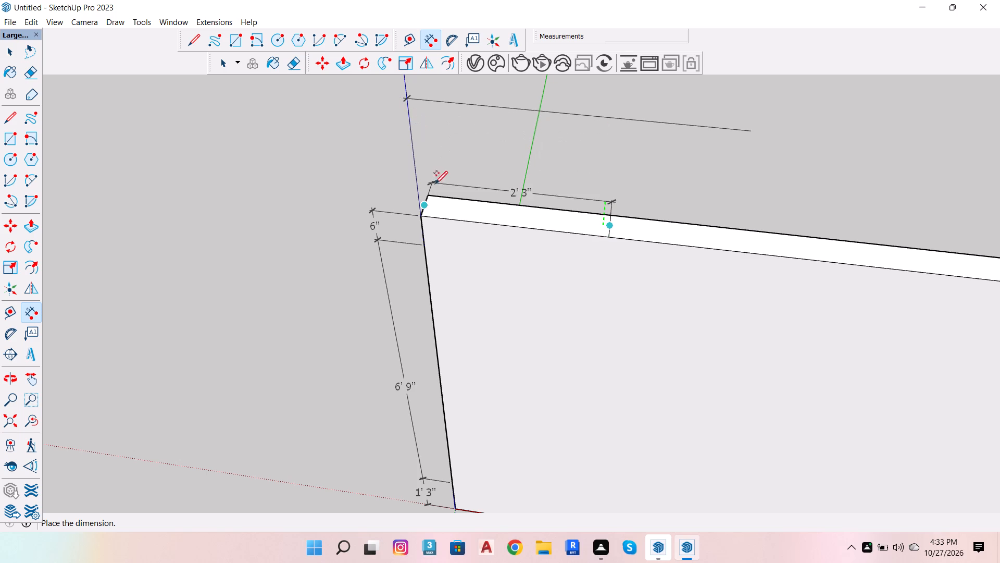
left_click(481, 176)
Dimension the wall top's segment from the second division line to the end farthest from the origin, placing it vertically above the wall.
scroll(331, 227, "down", 2)
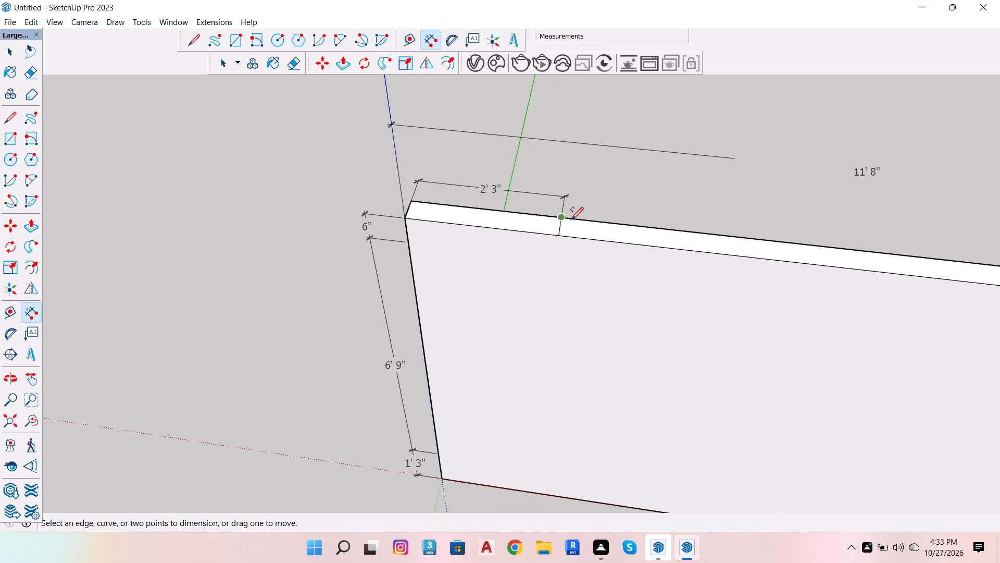
scroll(494, 241, "down", 3)
scroll(747, 255, "down", 4)
scroll(901, 267, "up", 3)
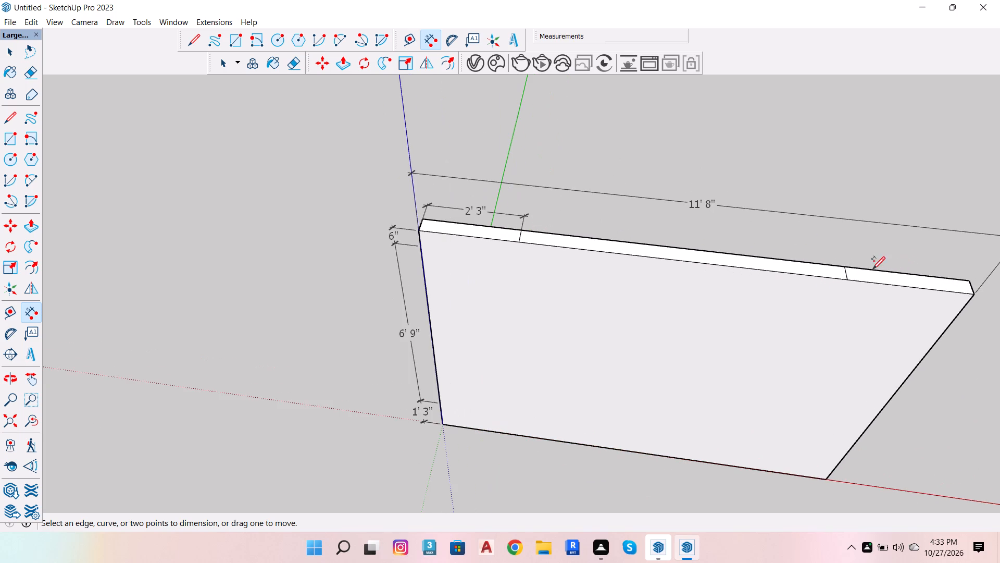
scroll(848, 272, "up", 5)
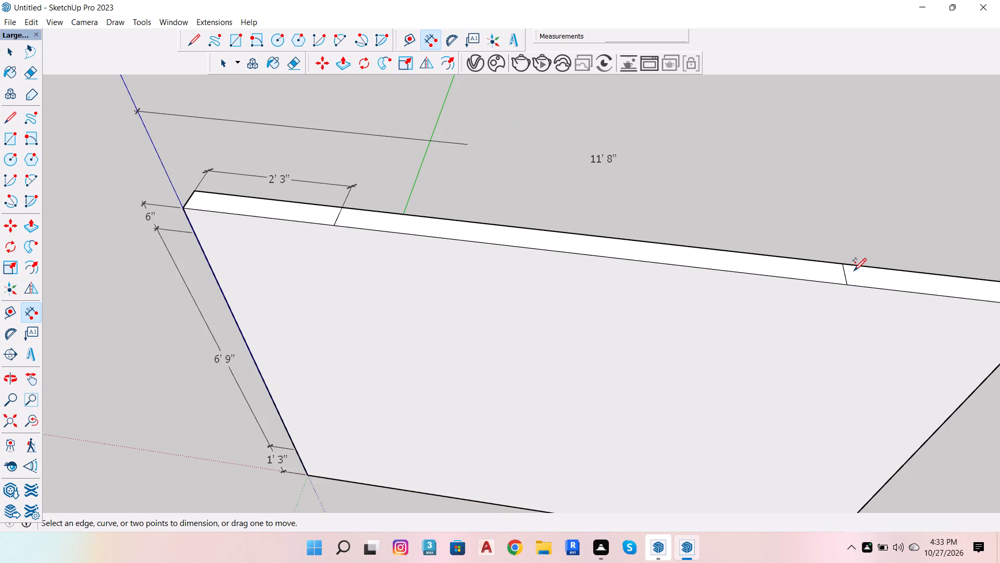
left_click(845, 276)
scroll(573, 303, "down", 4)
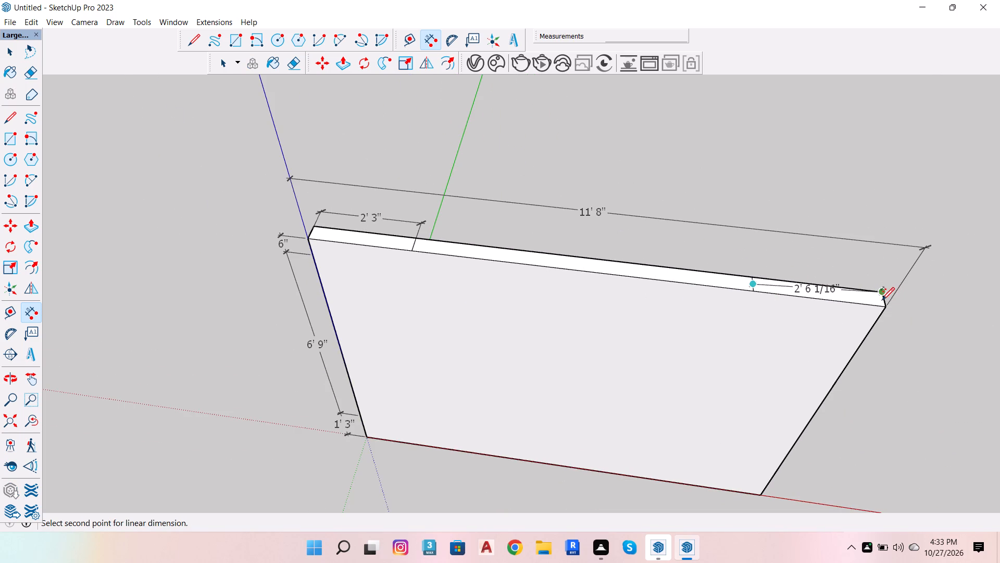
scroll(882, 299, "up", 3)
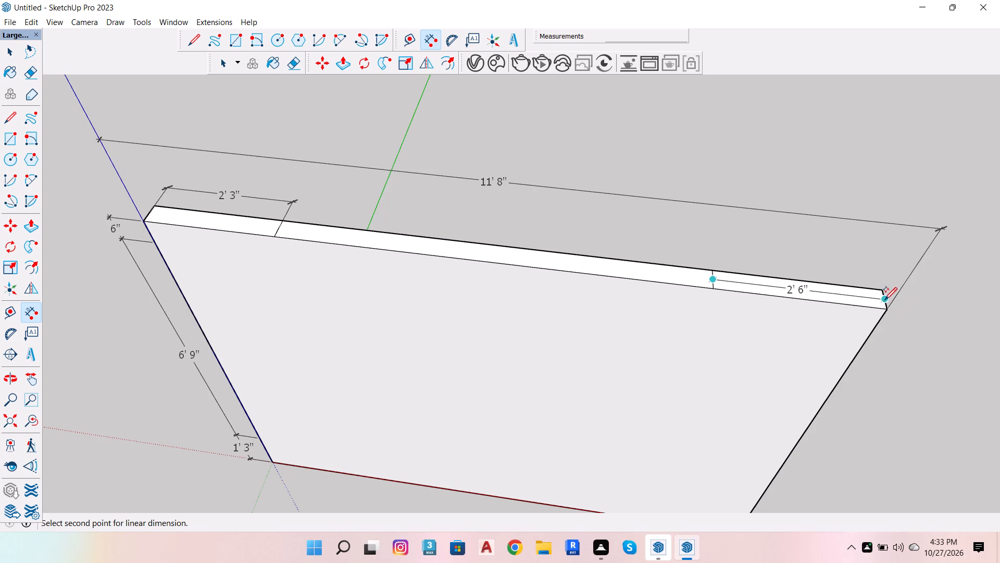
left_click(883, 300)
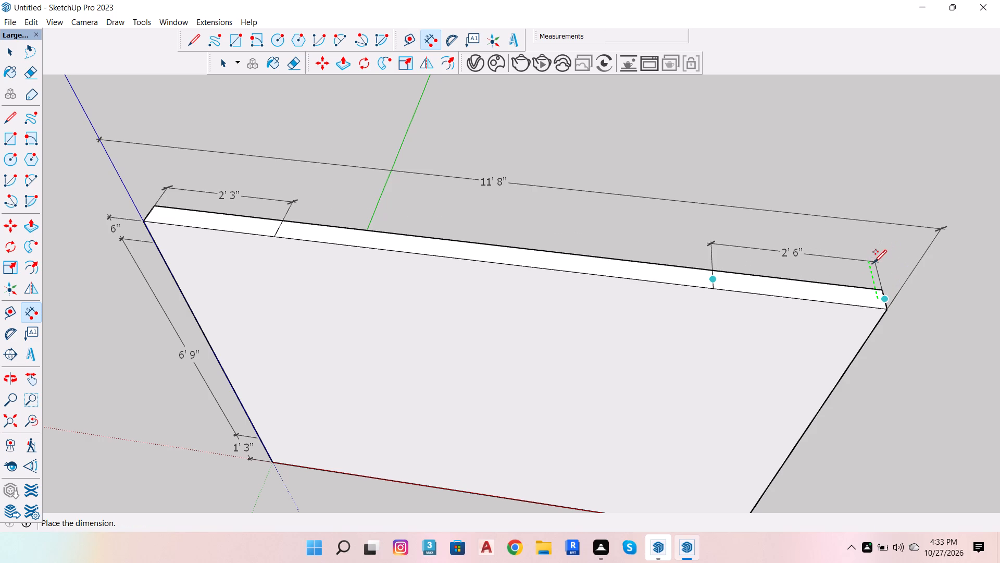
left_click(902, 275)
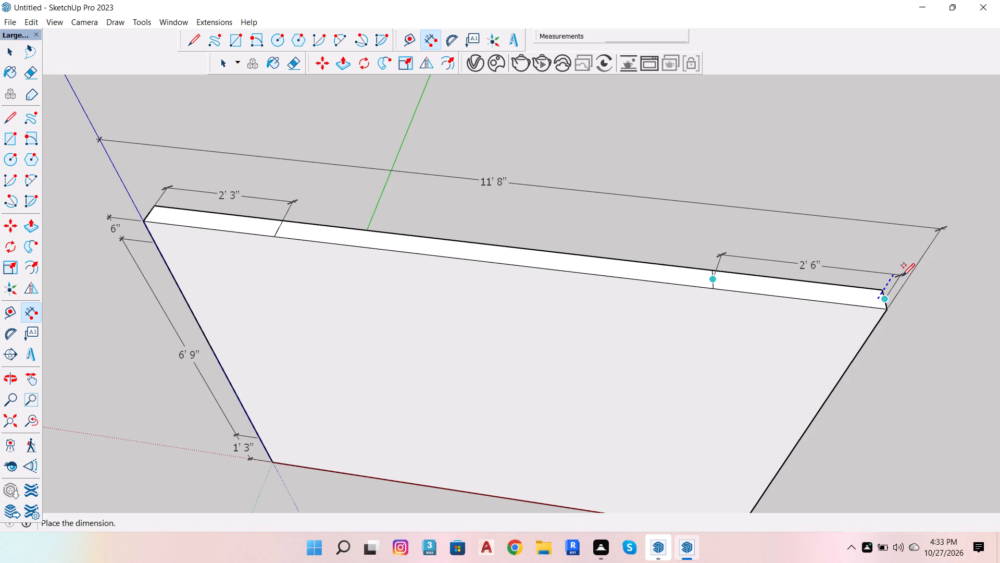
Dimension the wall top's origin-side segment again between the first division line and the end, placing it vertically above the wall.
scroll(847, 263, "down", 3)
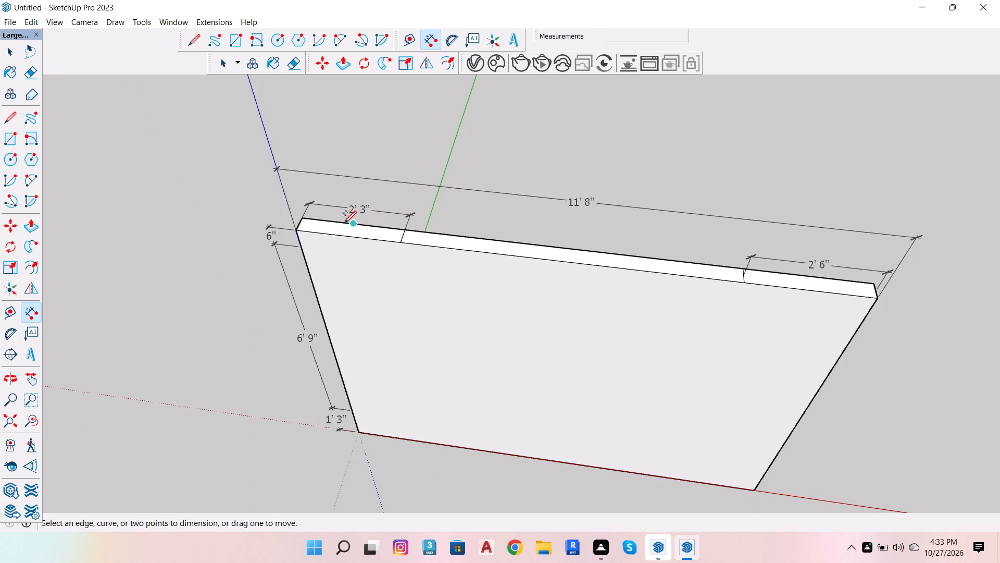
scroll(341, 221, "up", 3)
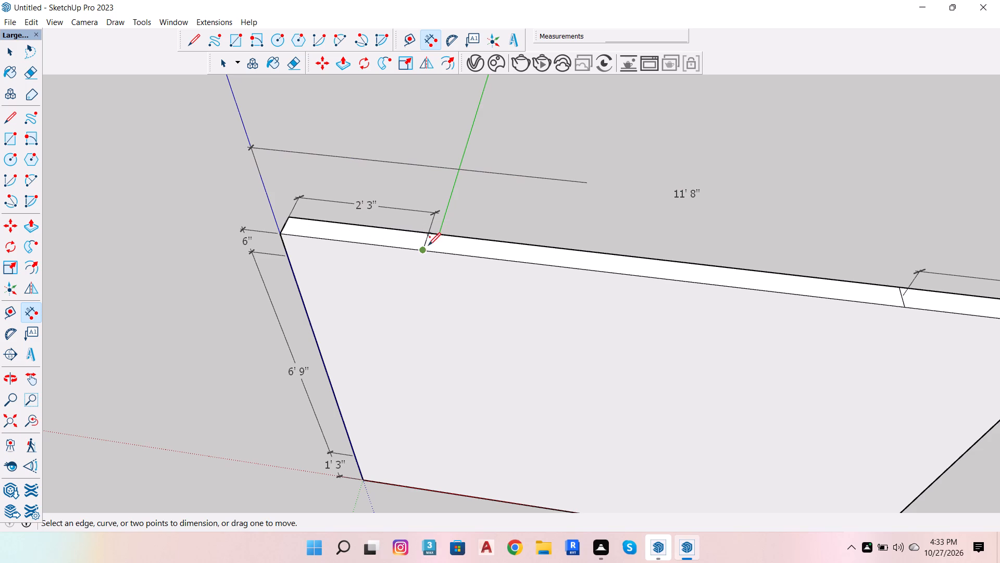
scroll(428, 239, "up", 3)
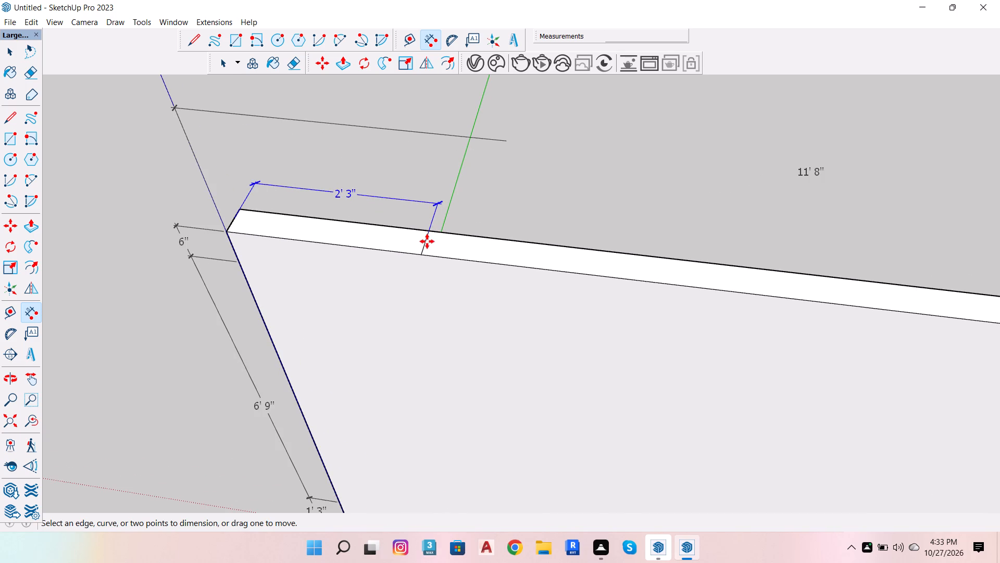
left_click(424, 240)
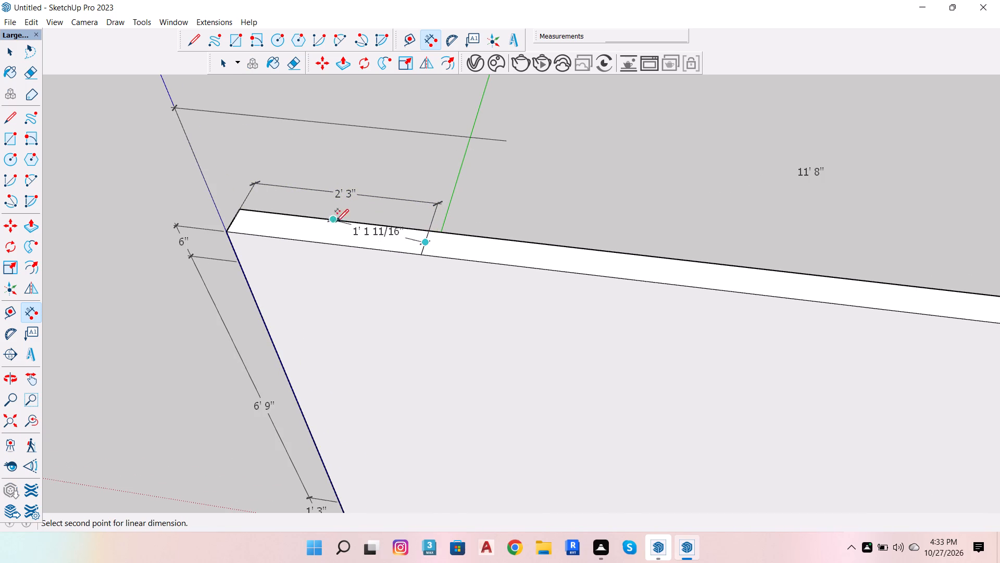
left_click(235, 217)
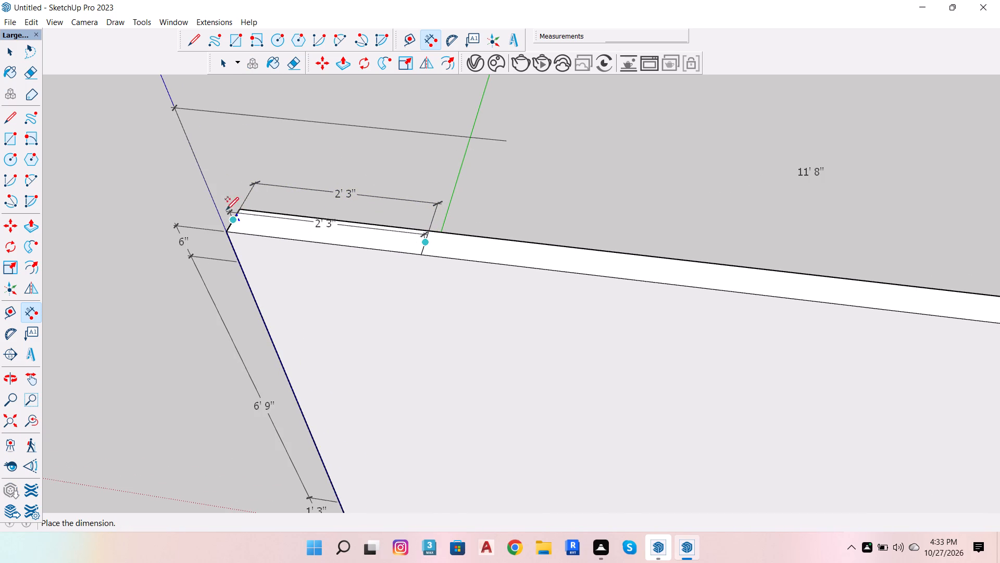
left_click(204, 182)
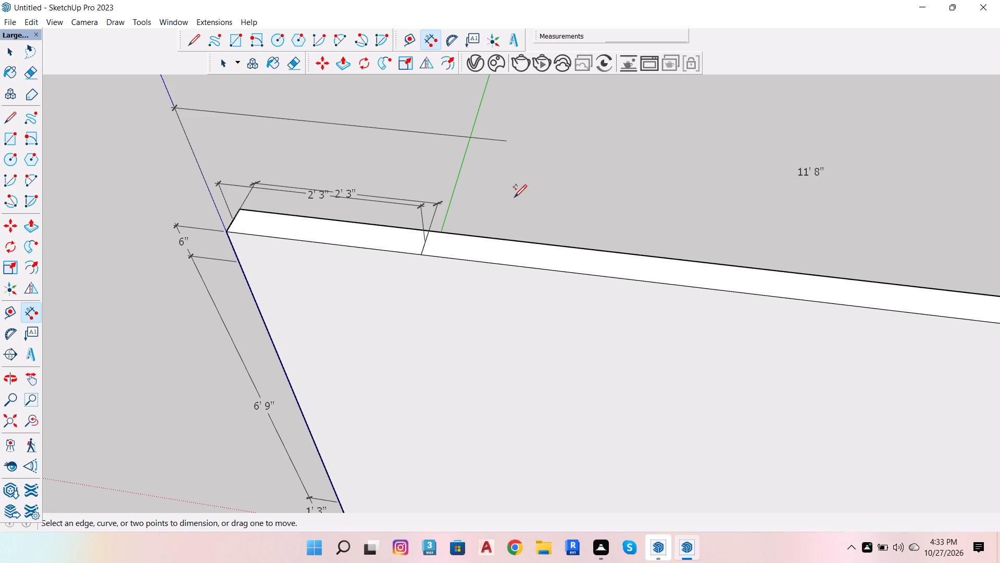
key("Escape")
key("Escape")
key("Escape")
key("Escape")
key("Escape")
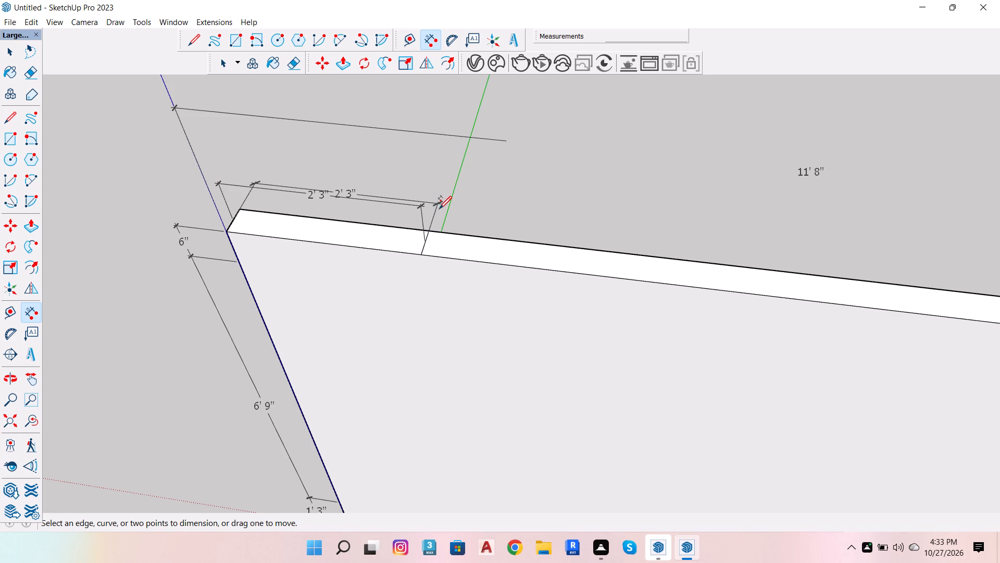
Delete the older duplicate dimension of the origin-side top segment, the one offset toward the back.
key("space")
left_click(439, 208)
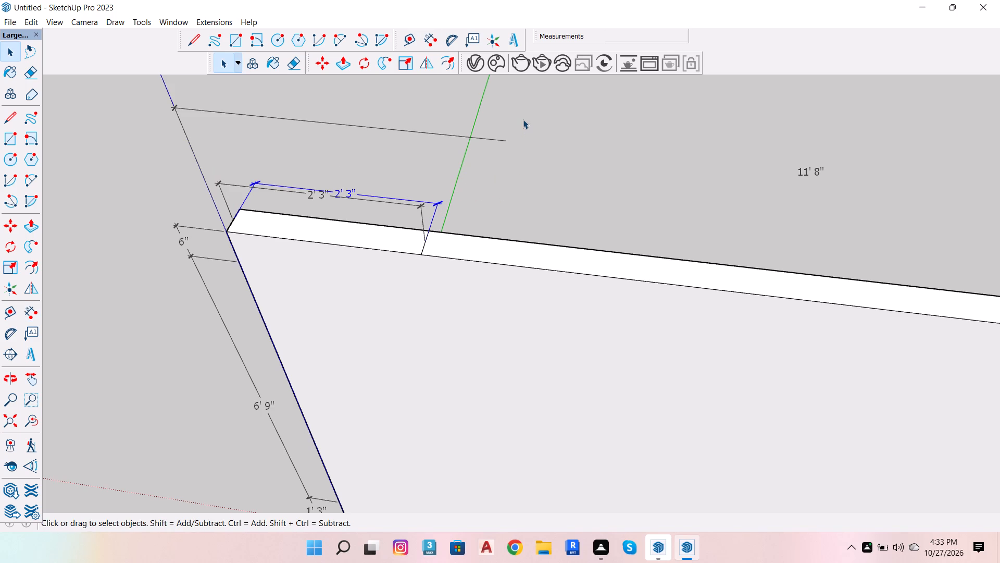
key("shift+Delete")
Draw a vertical line on the wall's front face from the division point 2' 3" from the origin-side corner down to the bottom edge.
scroll(445, 224, "down", 6)
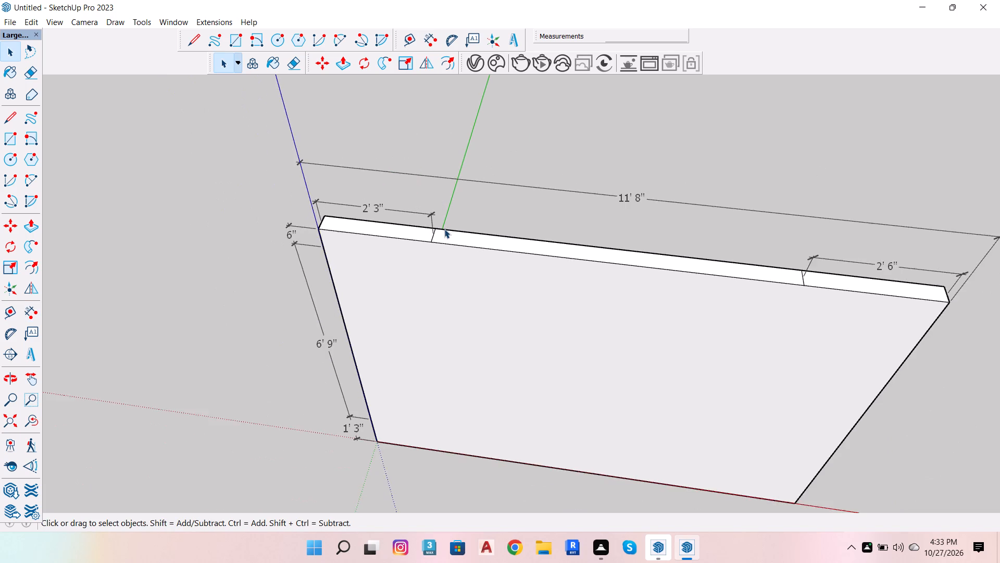
scroll(626, 223, "down", 4)
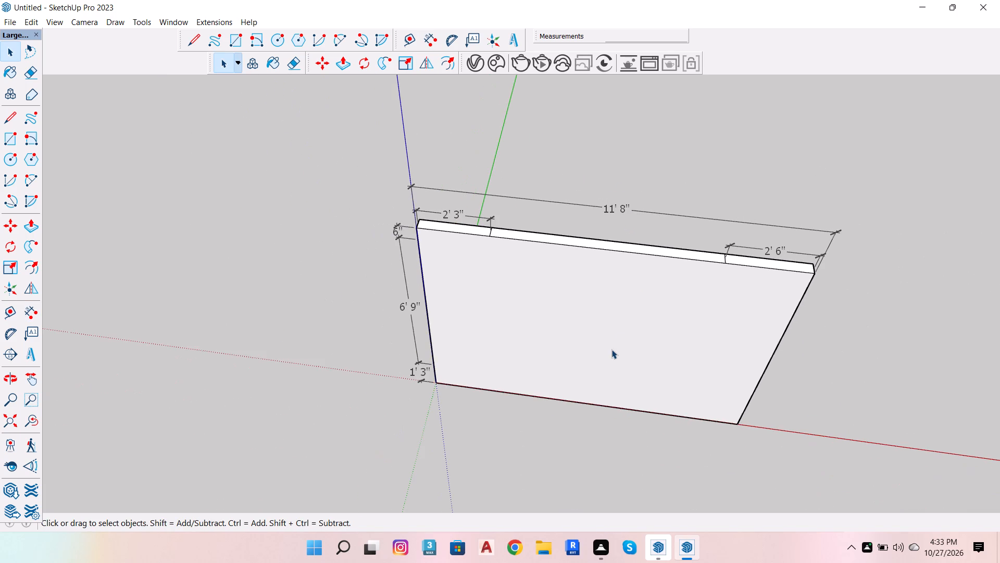
key("o")
left_click_drag(612, 329, 624, 176)
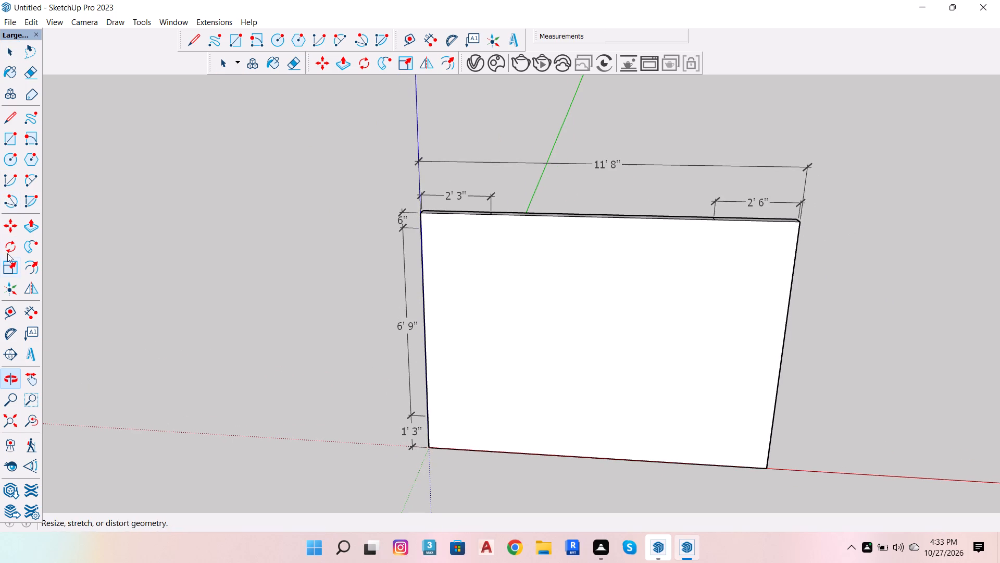
left_click(8, 117)
scroll(488, 227, "up", 1)
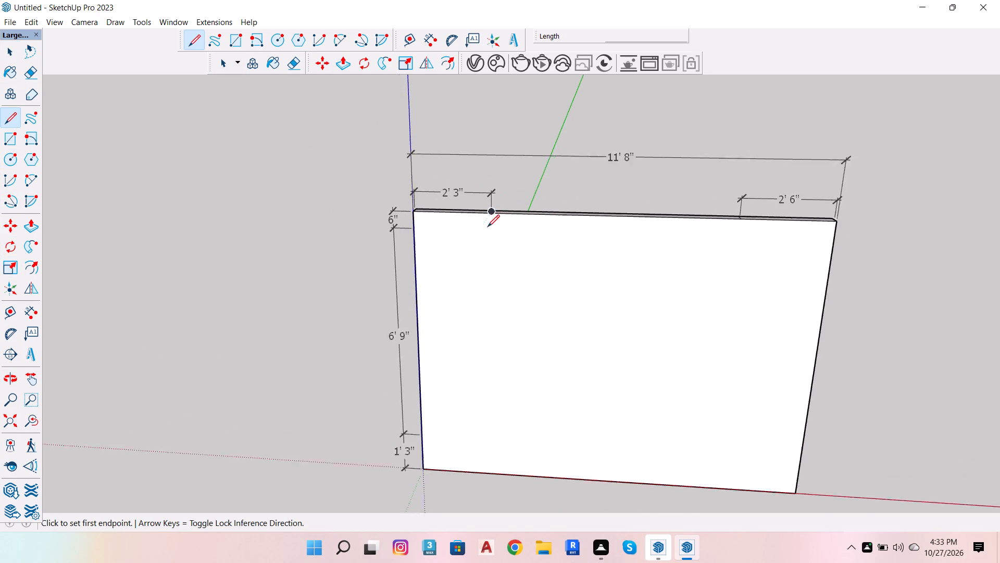
scroll(488, 227, "up", 6)
left_click(485, 211)
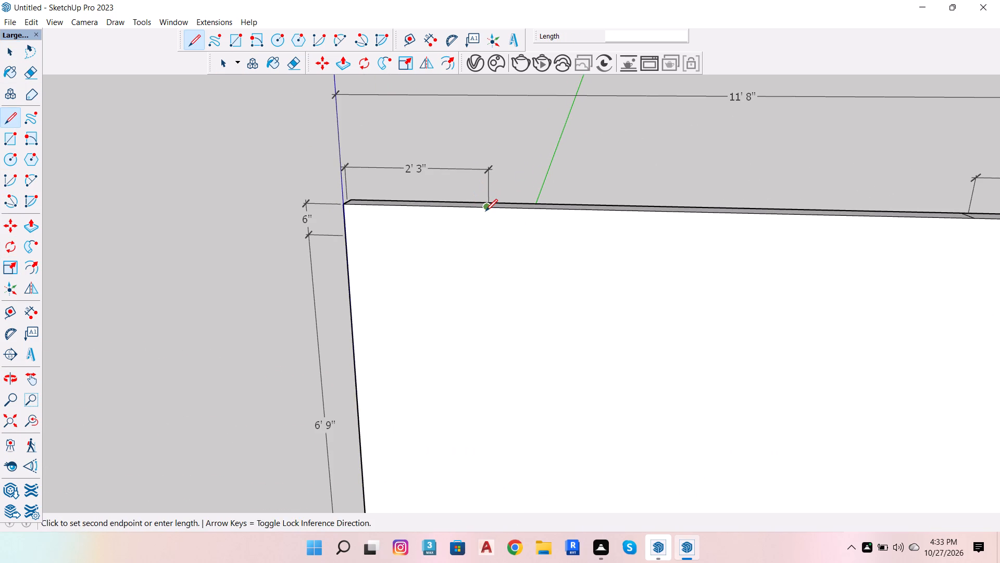
scroll(520, 173, "down", 4)
scroll(505, 308, "down", 4)
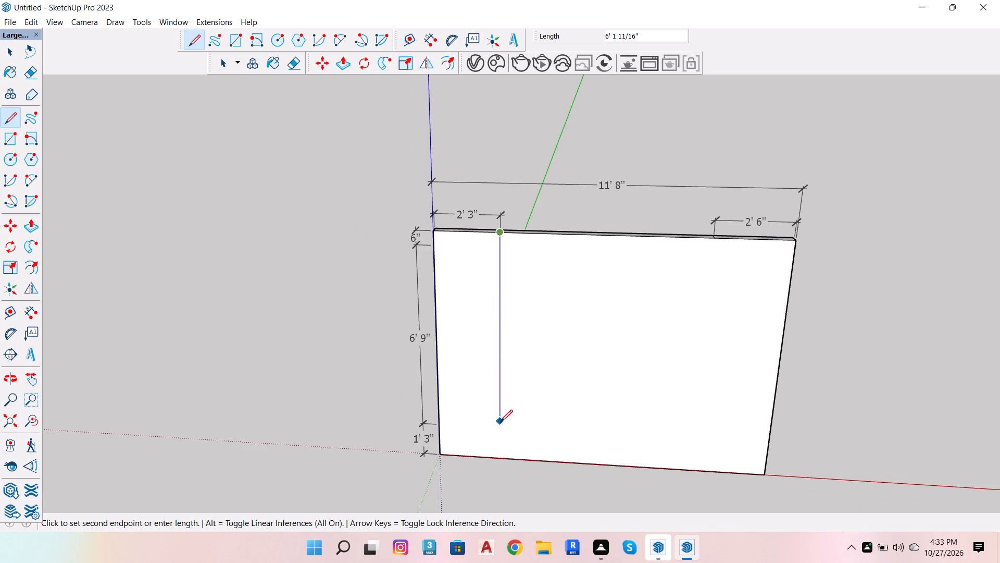
scroll(502, 457, "up", 3)
left_click(502, 457)
scroll(517, 368, "down", 2)
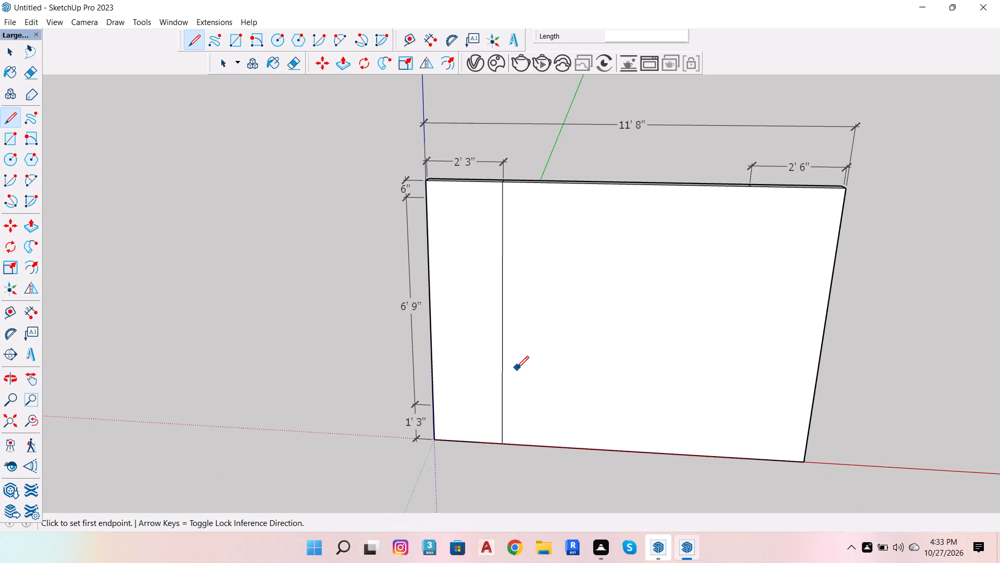
Draw a vertical line on the wall's front face from the division point 2' 6" from the far end down to the bottom edge.
key("space")
key("space")
key("space")
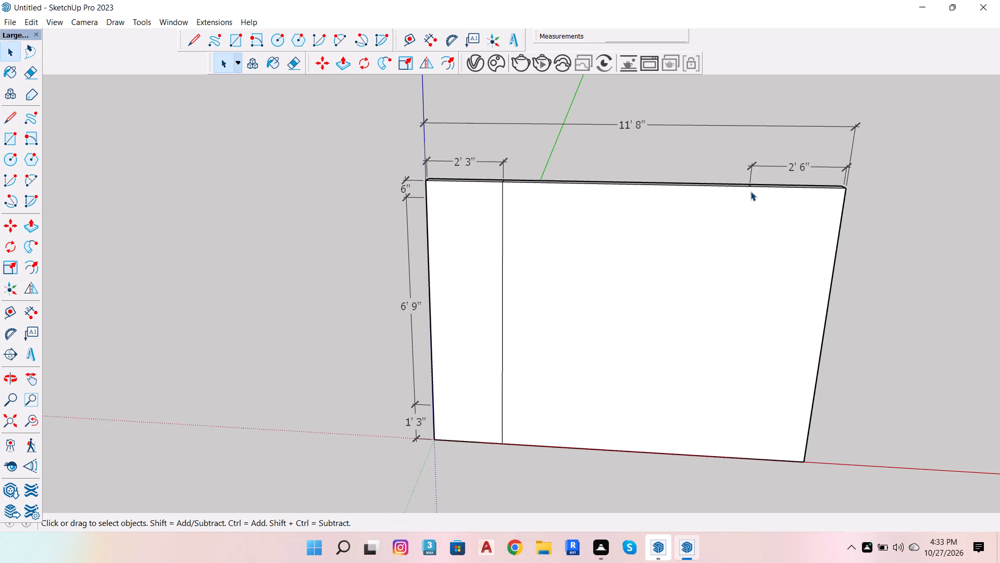
left_click(7, 118)
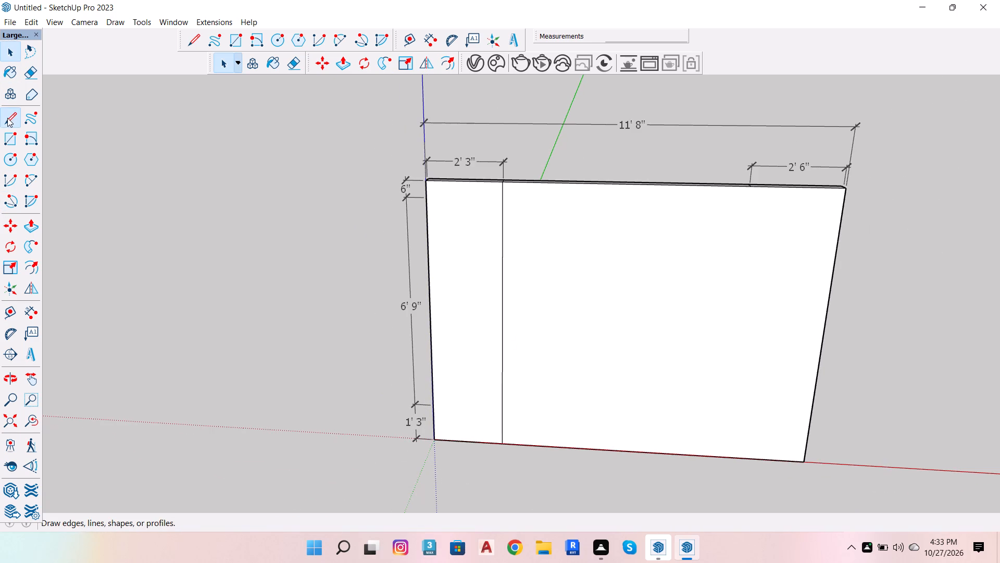
left_click(753, 188)
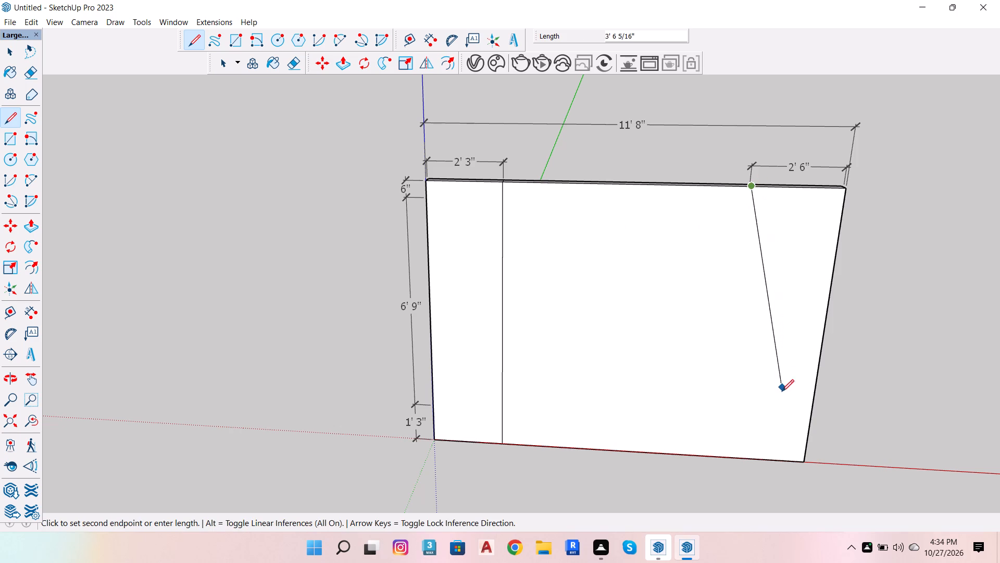
left_click(720, 461)
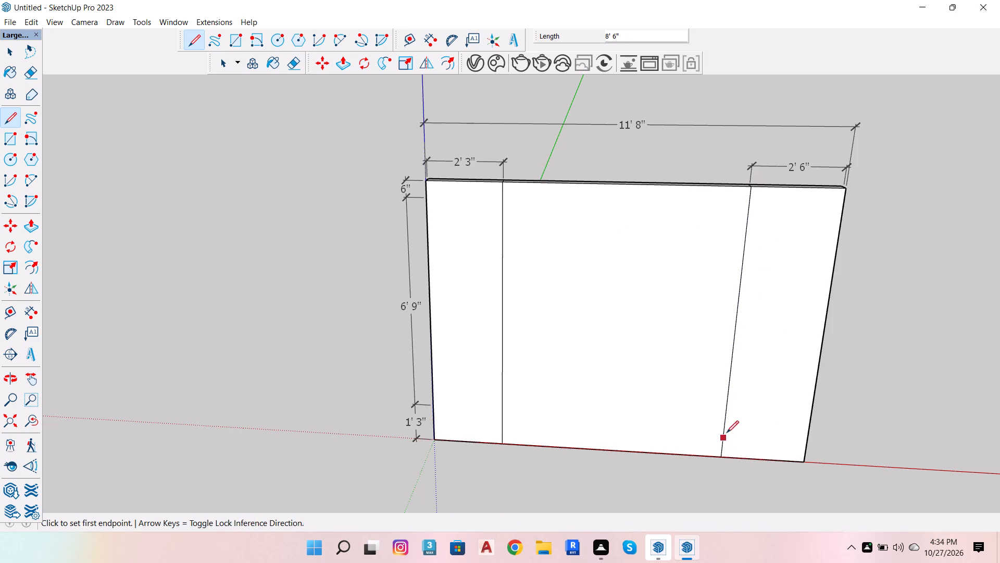
key("space")
Set the 2 Point Arc tool's number of sides to 99.
scroll(653, 414, "down", 1)
key("o")
left_click_drag(651, 415, 663, 375)
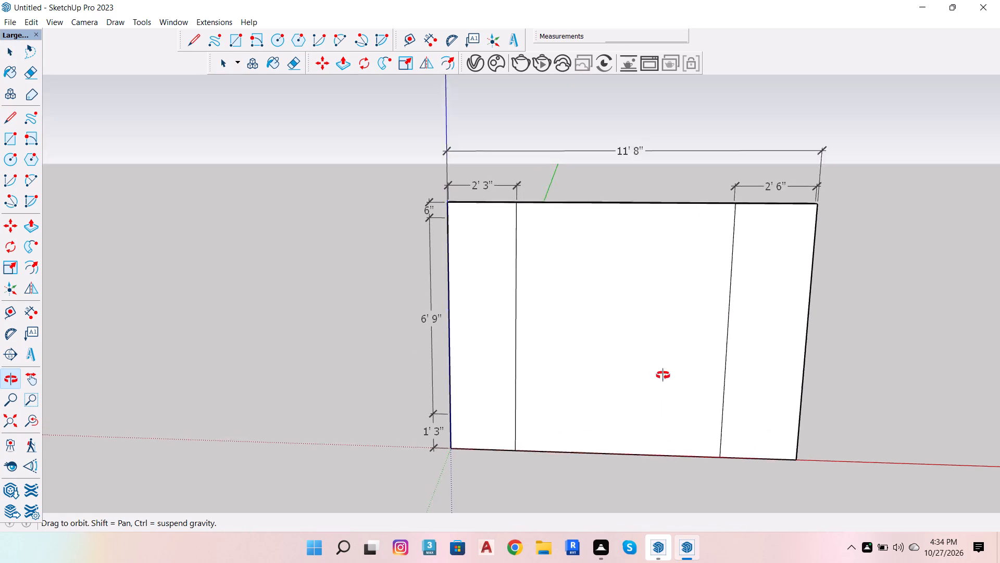
left_click_drag(663, 375, 693, 337)
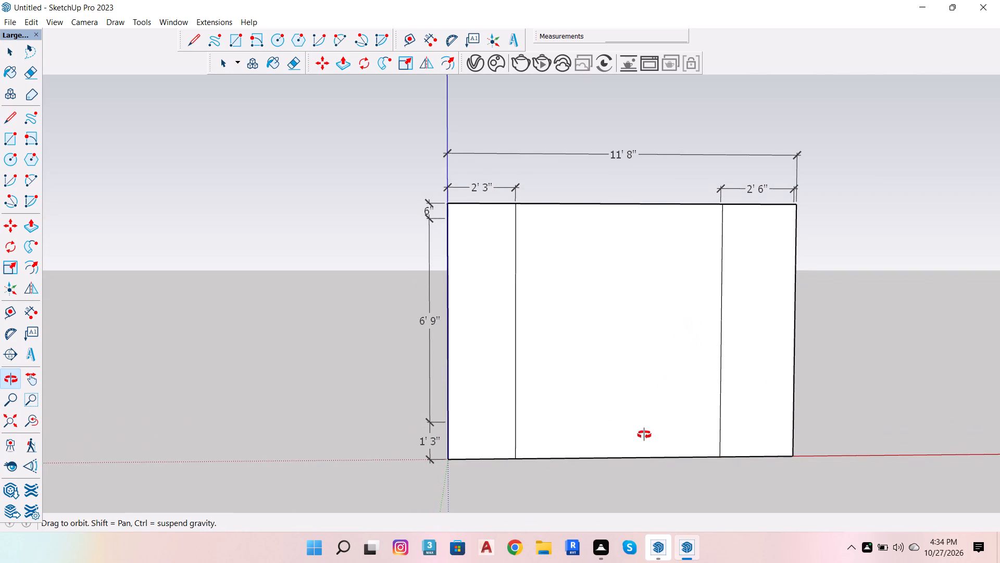
scroll(628, 462, "up", 2)
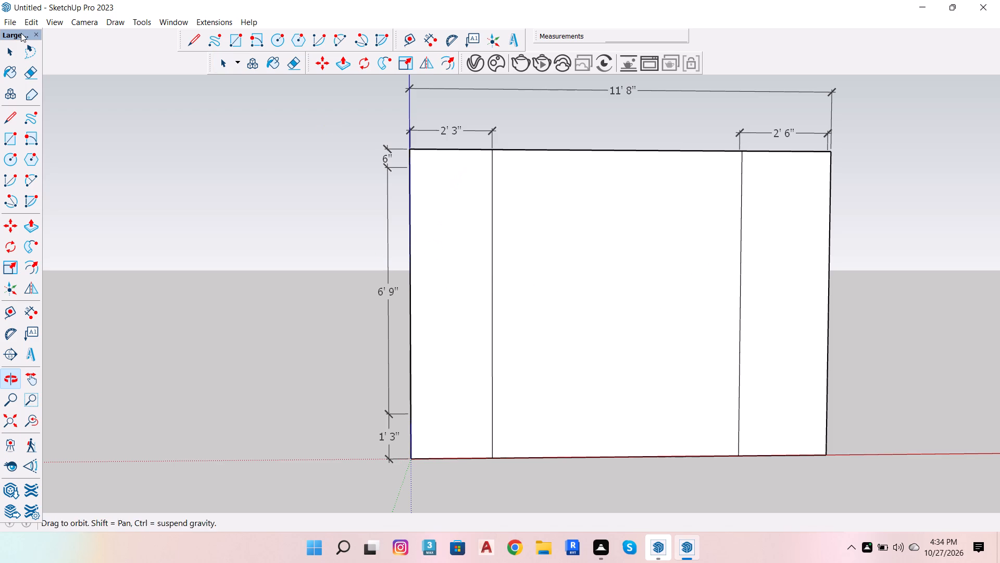
left_click(25, 179)
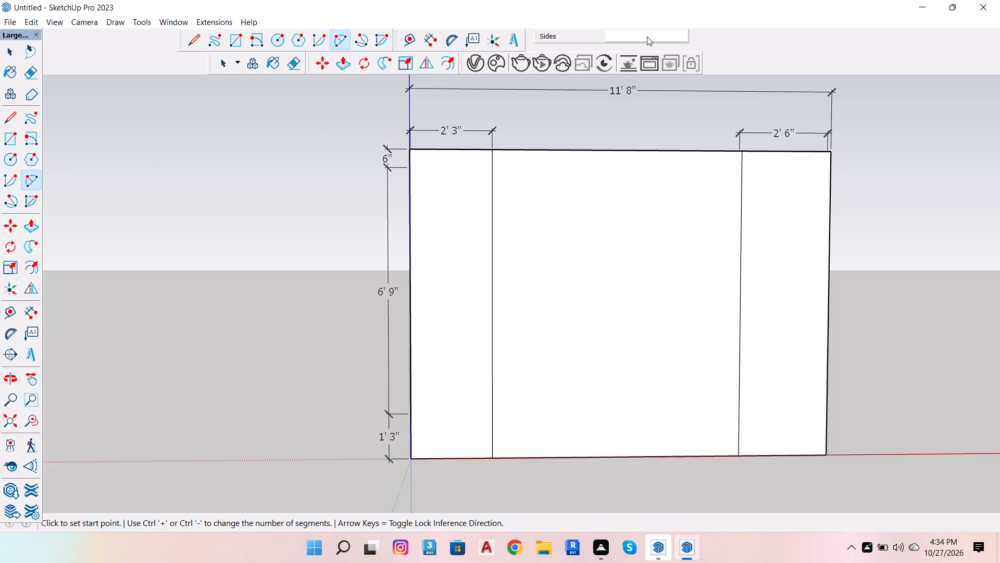
left_click(642, 37)
type("100")
key("Return")
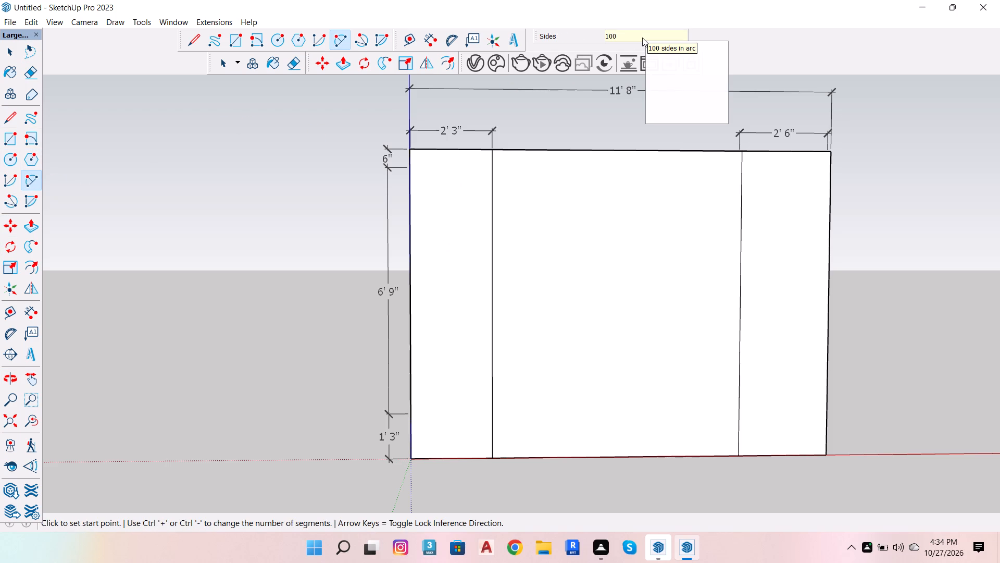
left_click(623, 36)
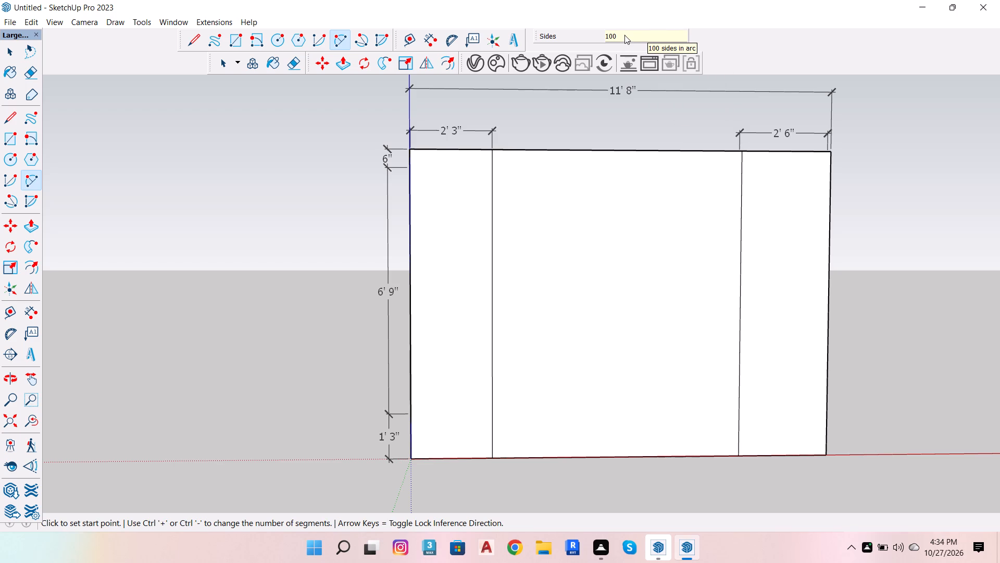
key("BackSpace")
key("BackSpace")
type("99")
key("Return")
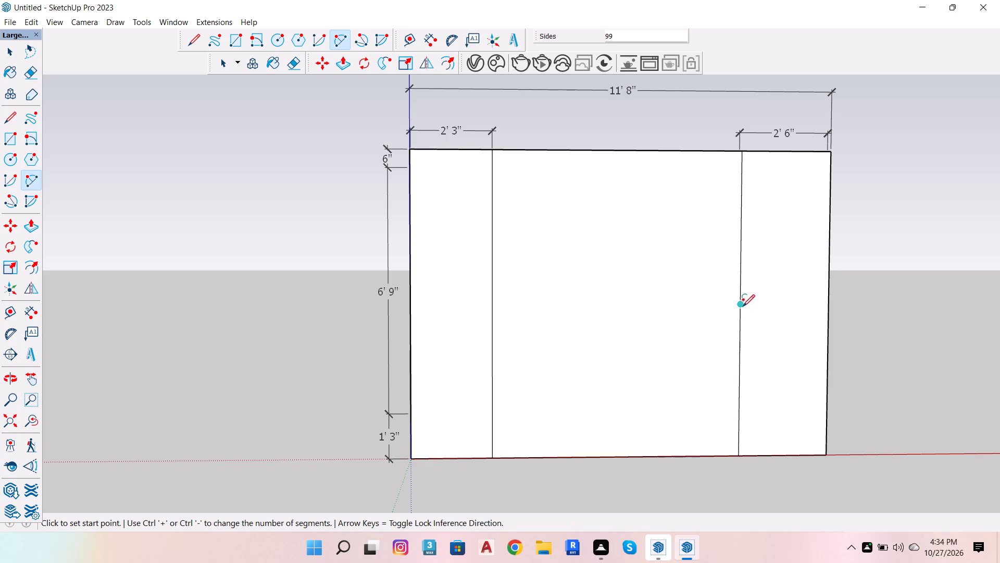
key("Escape")
key("Escape")
key("space")
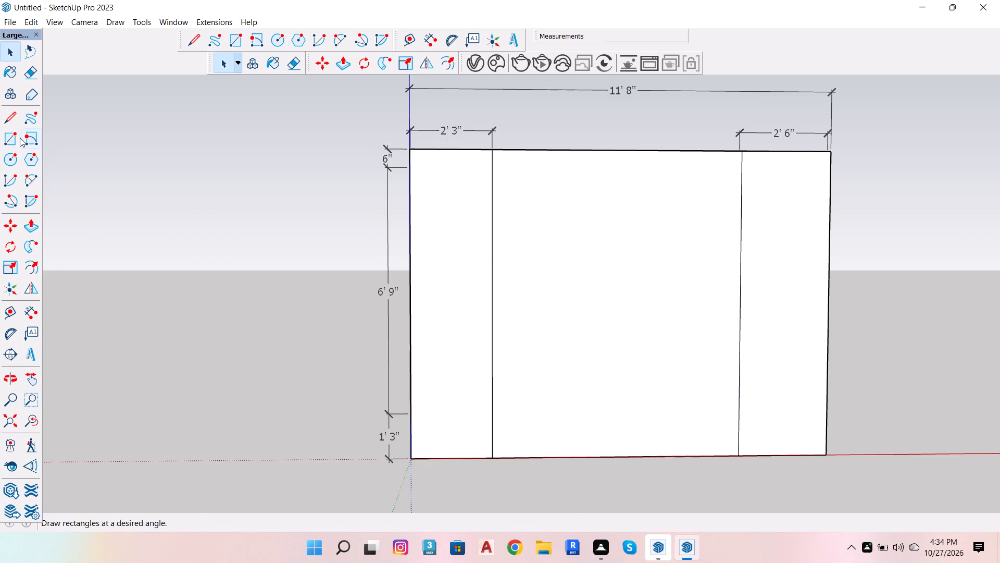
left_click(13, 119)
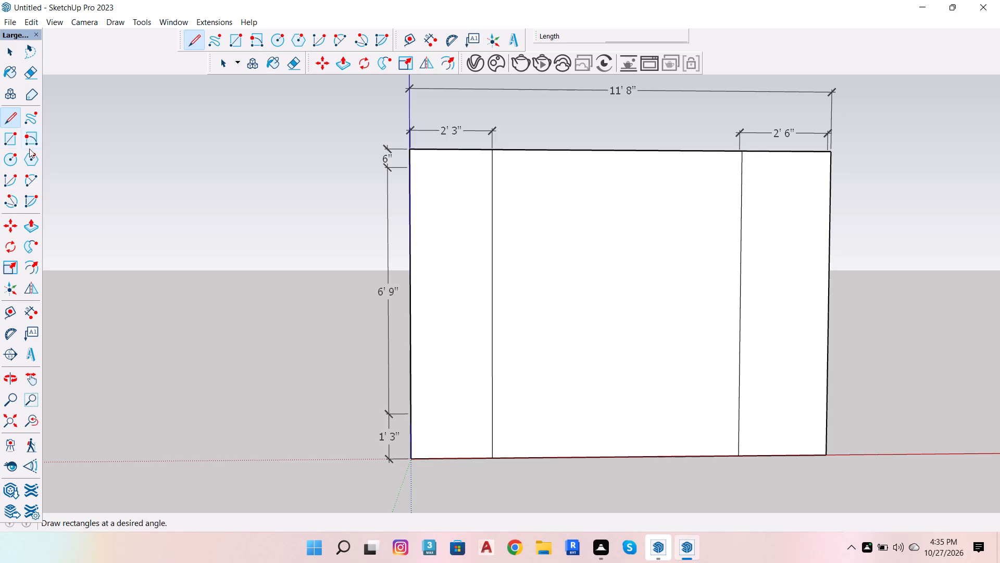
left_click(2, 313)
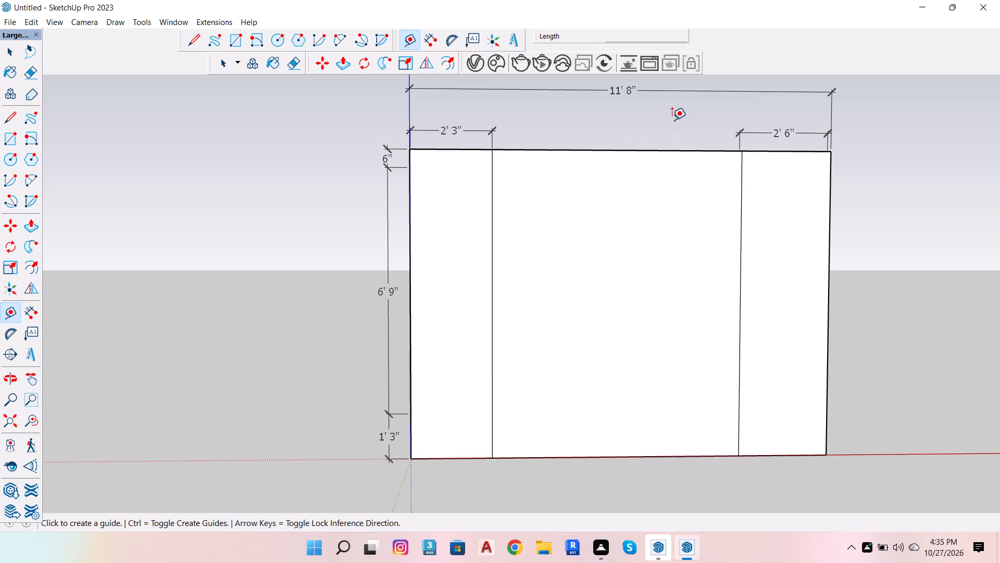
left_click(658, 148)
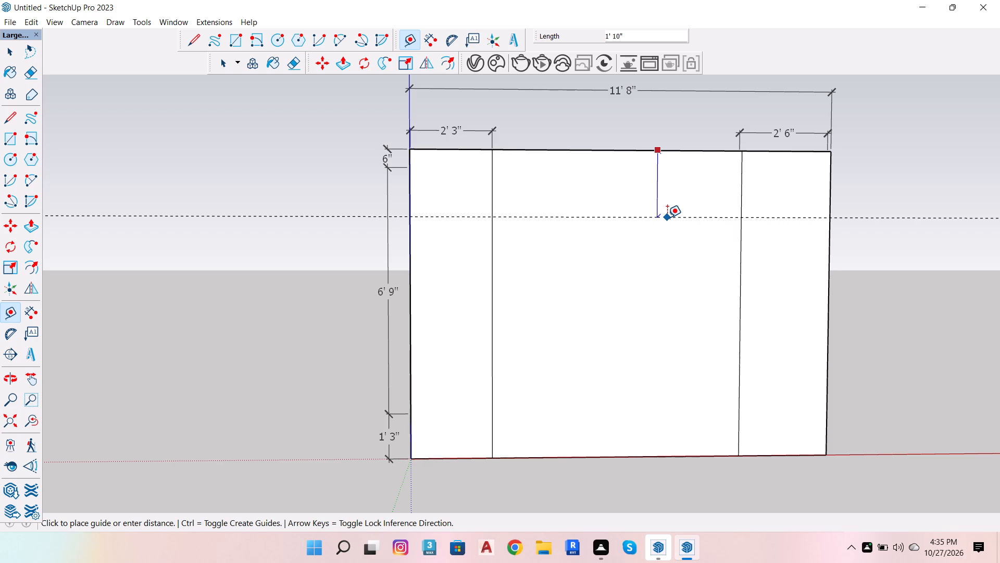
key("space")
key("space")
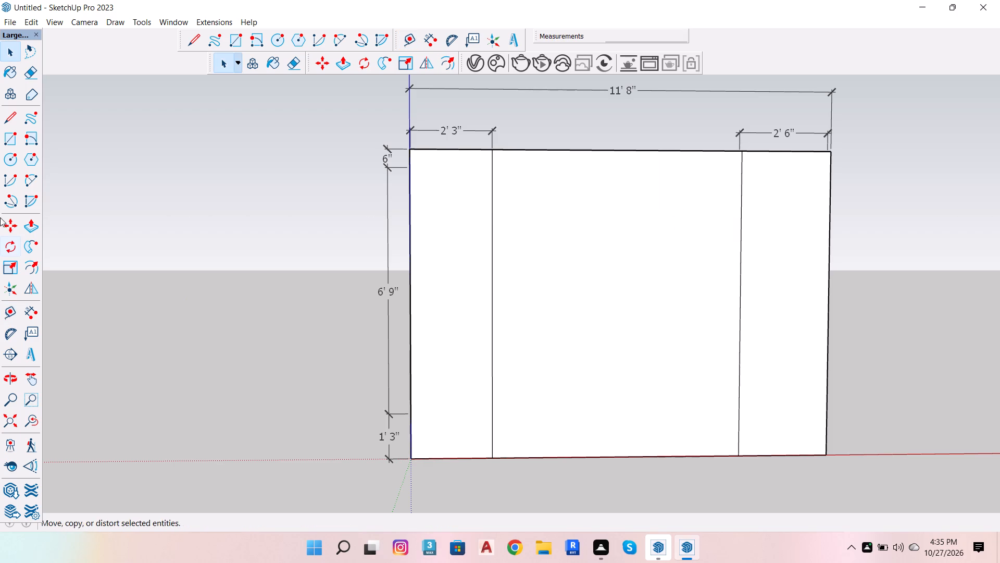
Place a horizontal guide on the wall face 6' 10" above the bottom edge.
left_click(6, 313)
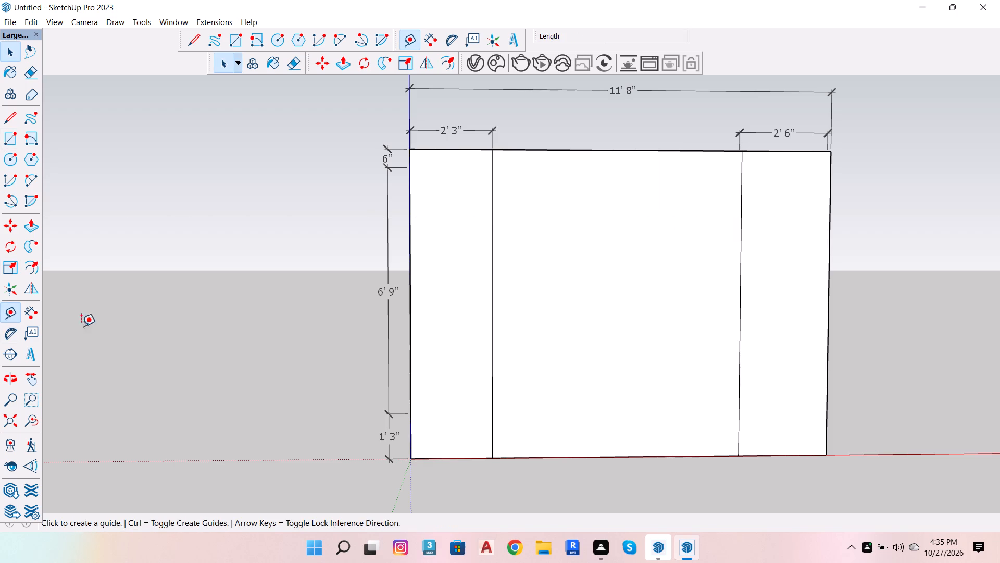
left_click(639, 454)
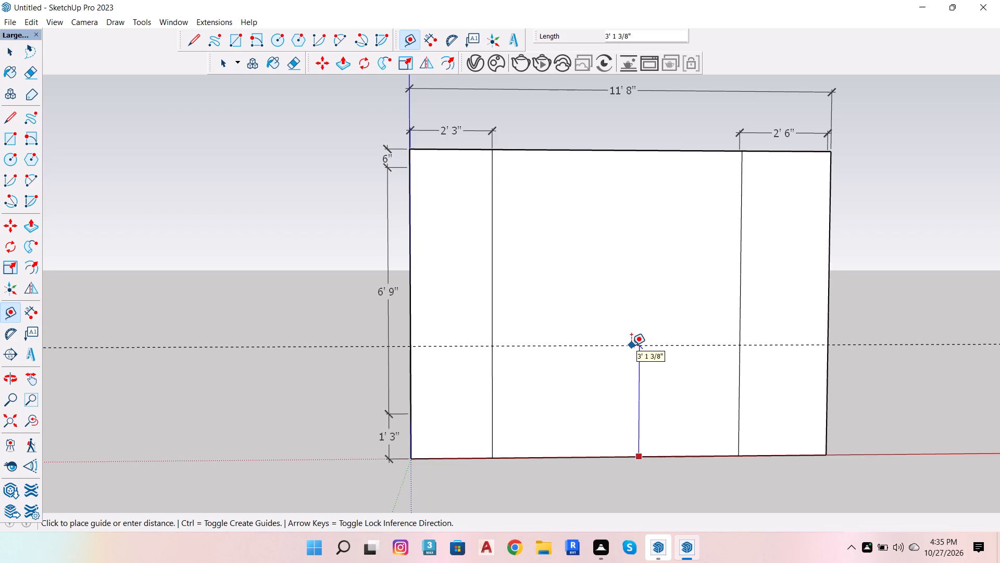
type("6'10")
key("Return")
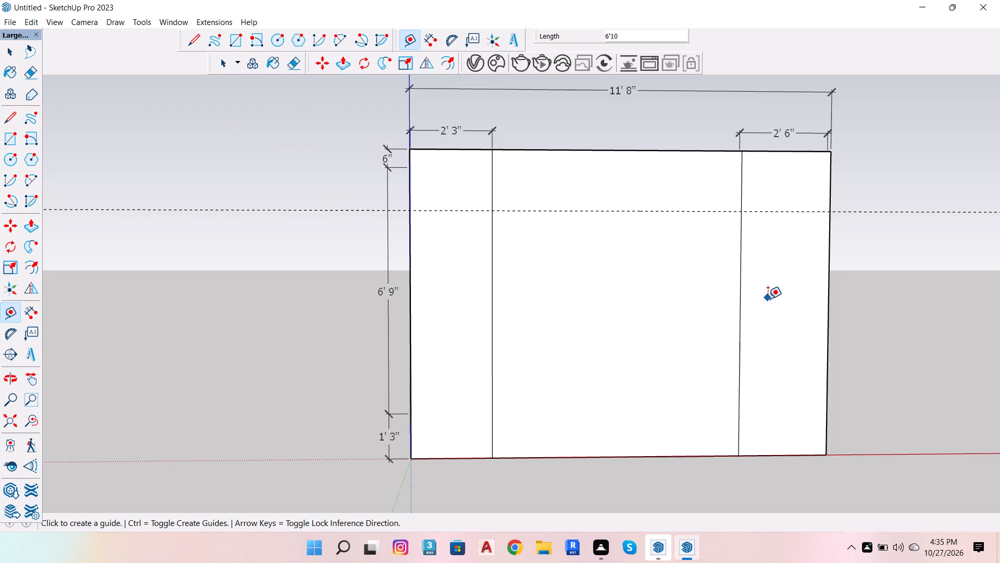
Place a vertical guide 1' 4" from the second division line, toward the wall's origin side.
left_click(737, 312)
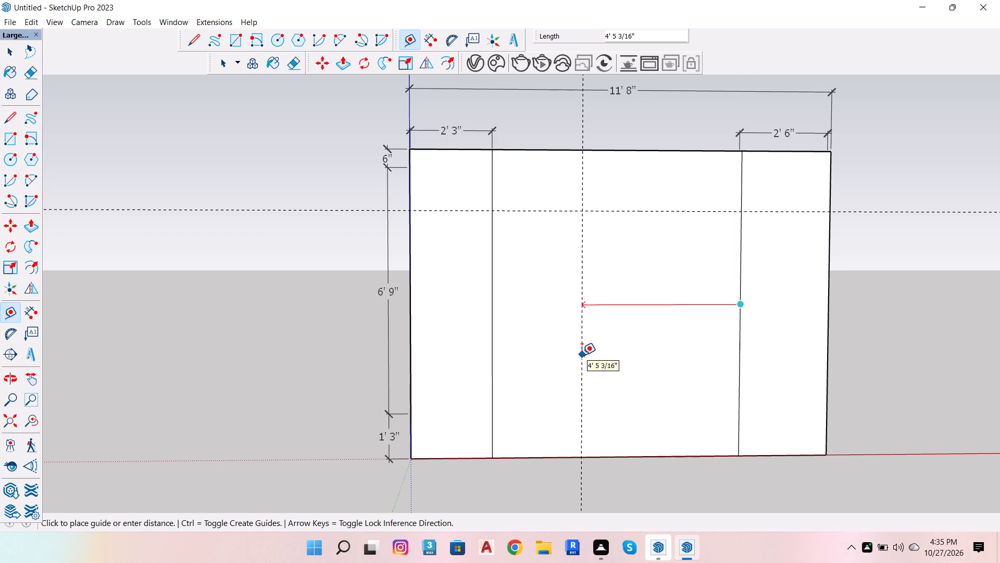
key("1")
type("'4")
key("Return")
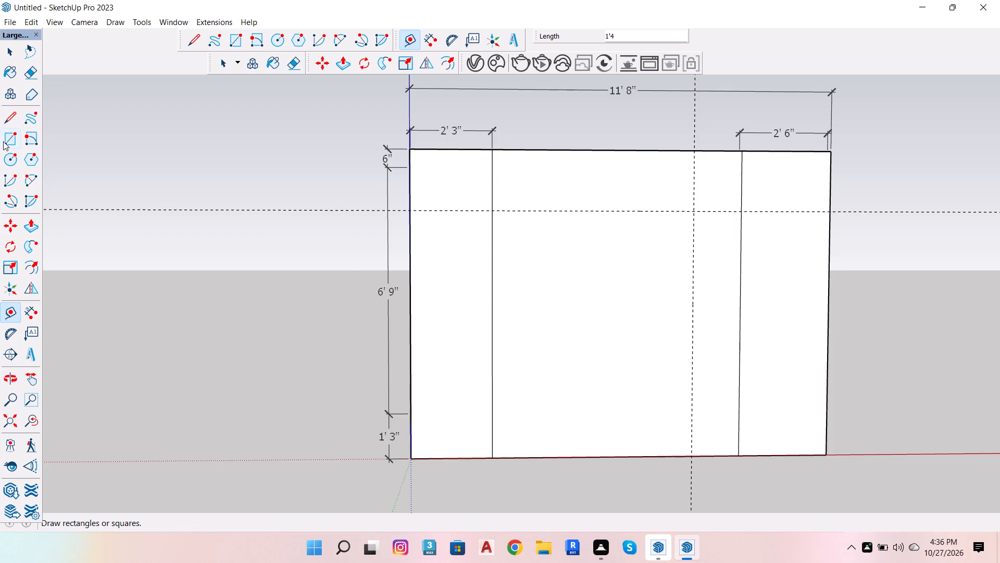
Draw a vertical line from the intersection of the two guides down to the wall's bottom edge.
left_click(7, 120)
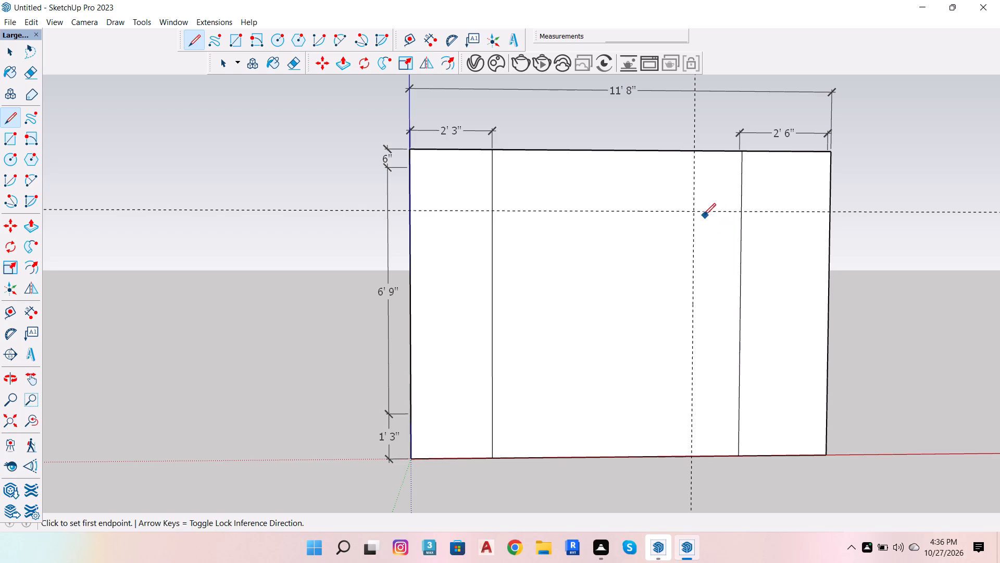
left_click(696, 214)
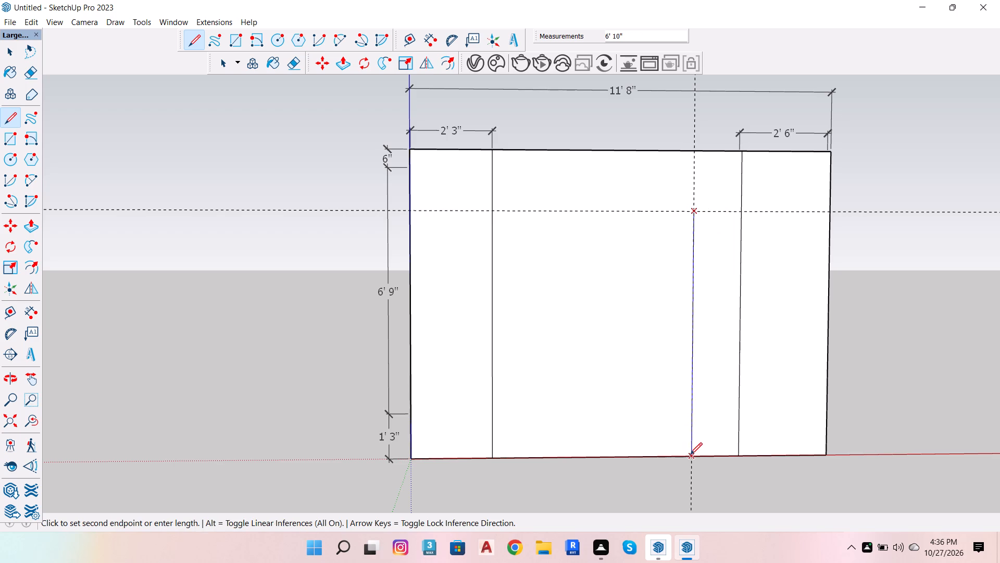
left_click(690, 455)
key("space")
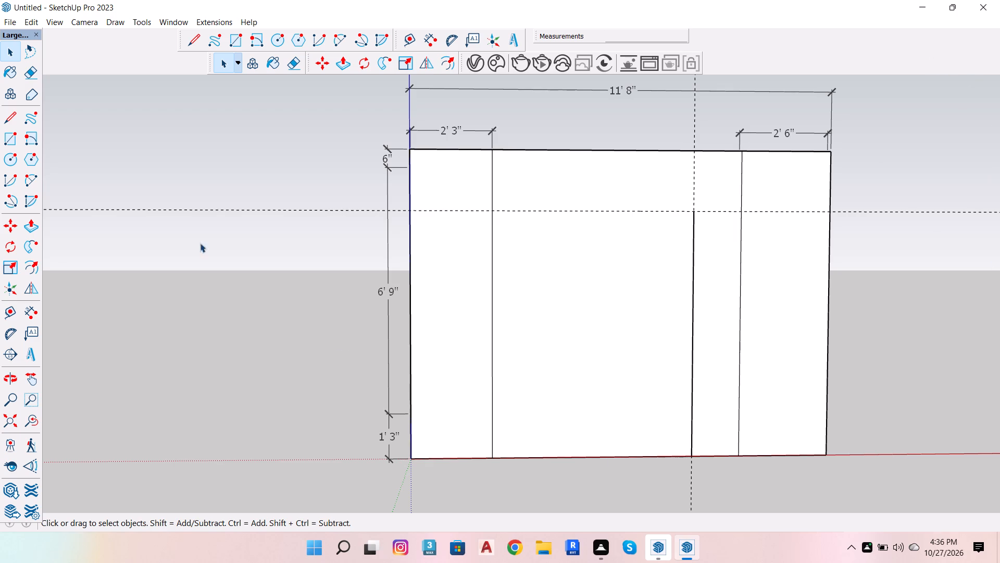
Place a horizontal guide on the wall face 1' 6" above the bottom edge.
left_click(4, 316)
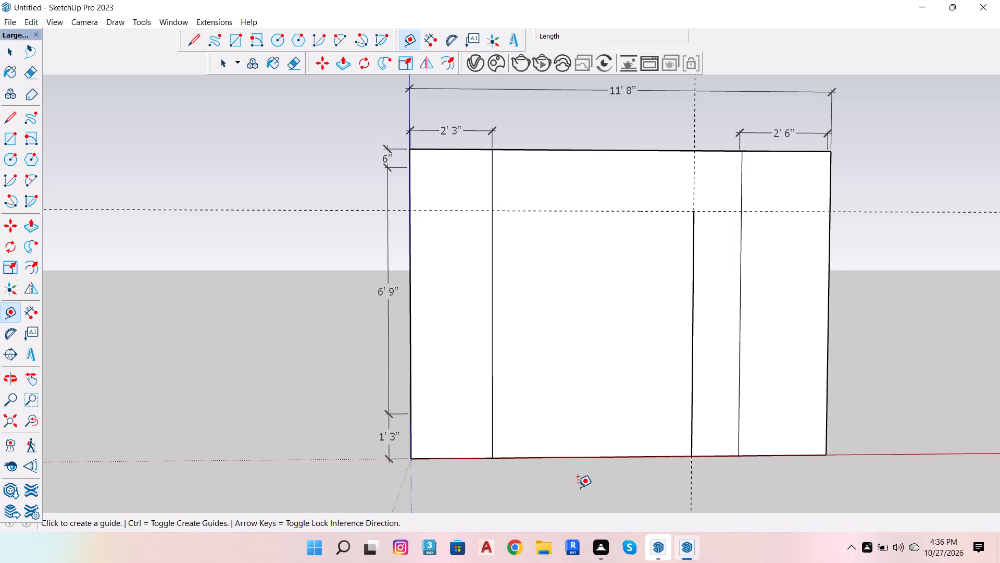
left_click(610, 457)
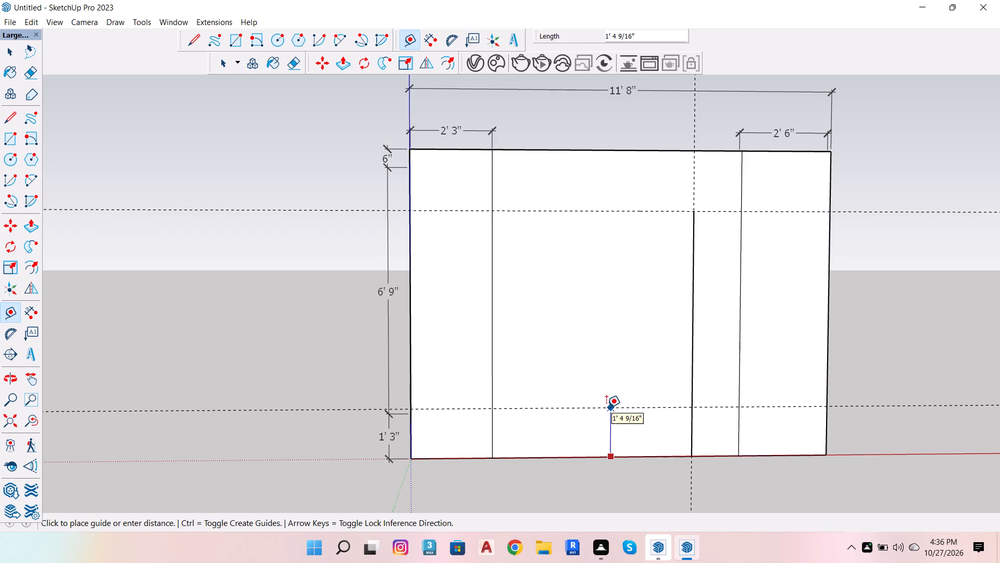
type("1'6")
key("Return")
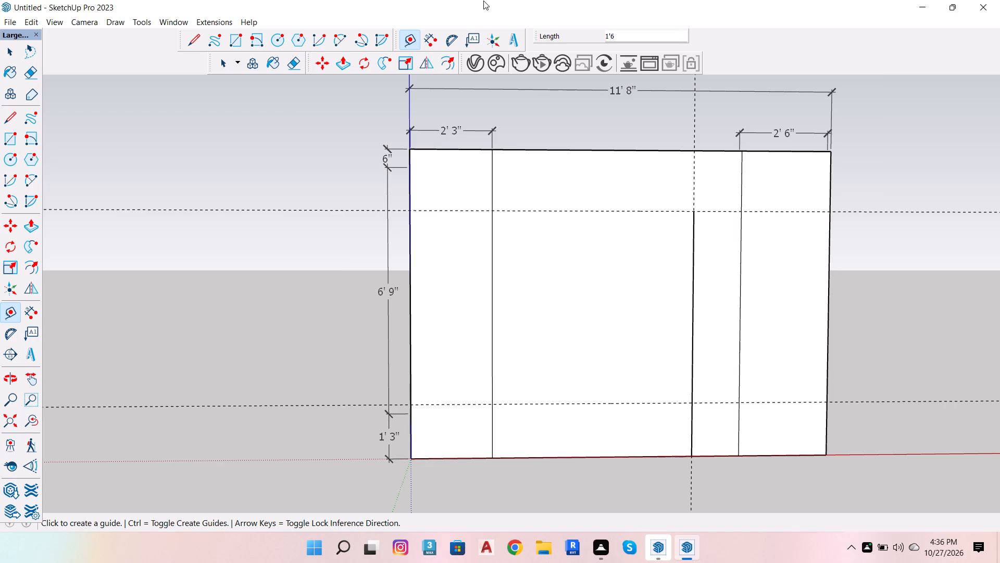
Draw horizontal lines along the 6' 10" and 1' 6" guides, joining the second division line to the vertical line 1' 4" away.
left_click(1, 117)
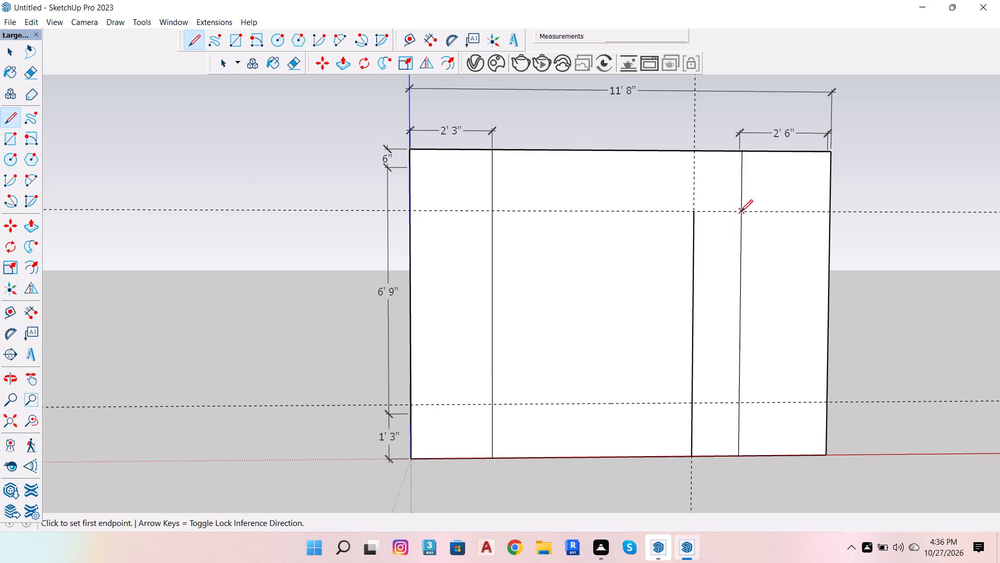
left_click(741, 212)
left_click(695, 214)
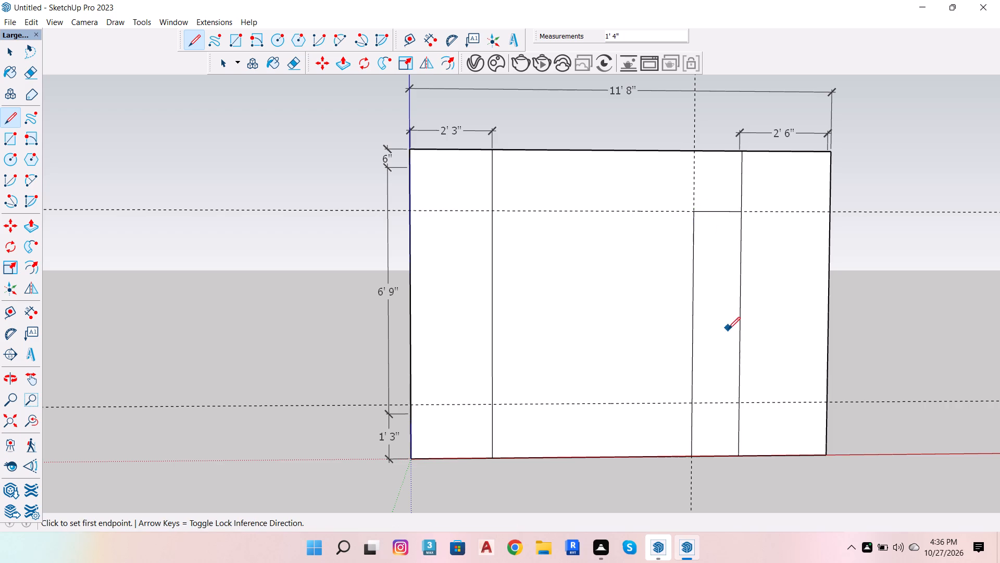
left_click(741, 403)
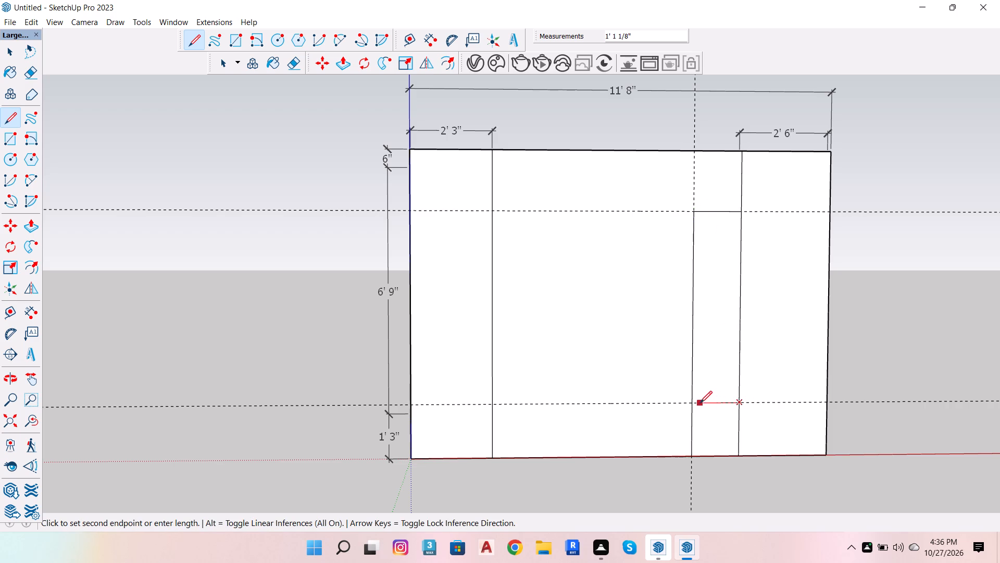
left_click(696, 403)
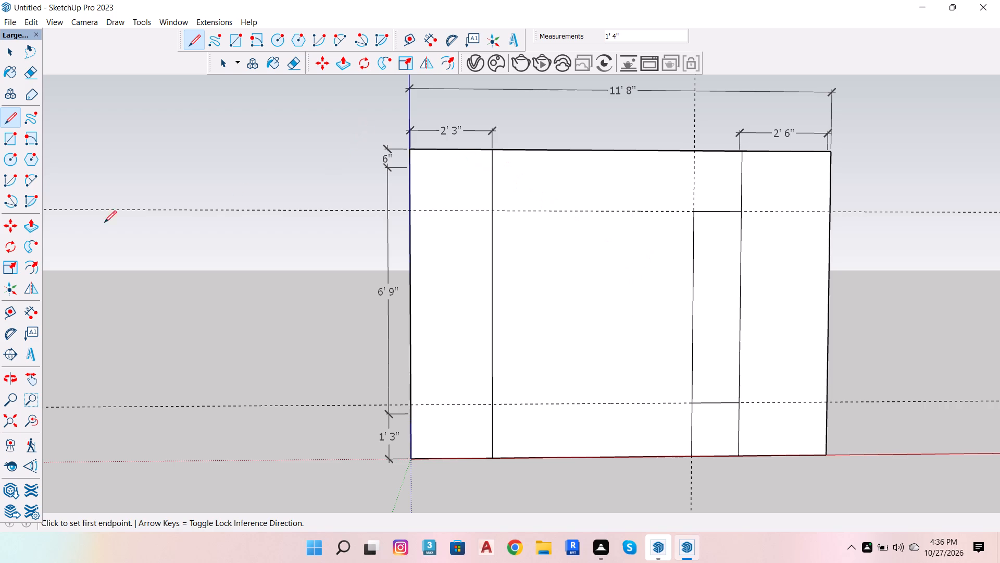
Place a horizontal guide 1' above the lower short line between the two close vertical lines.
left_click(14, 313)
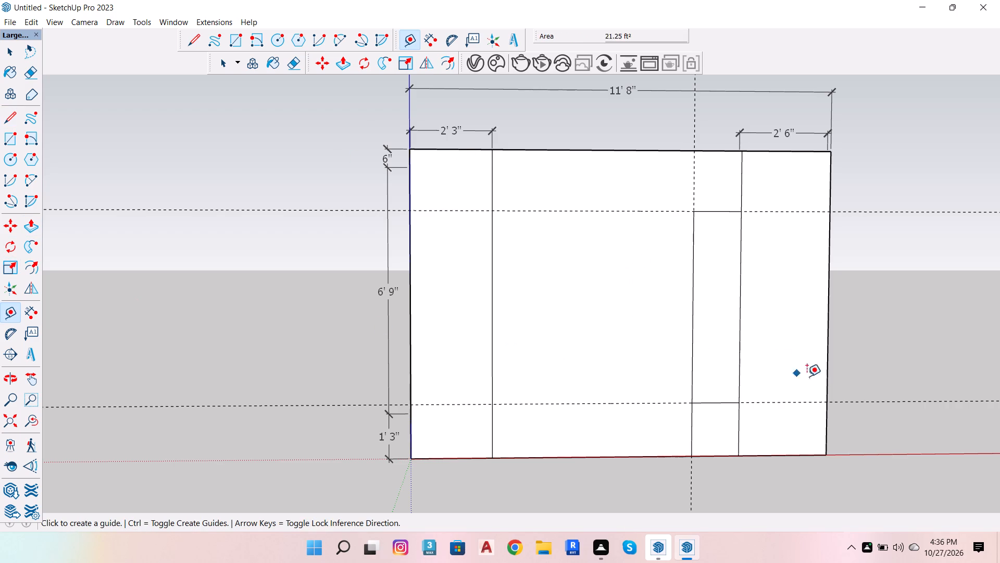
left_click(718, 402)
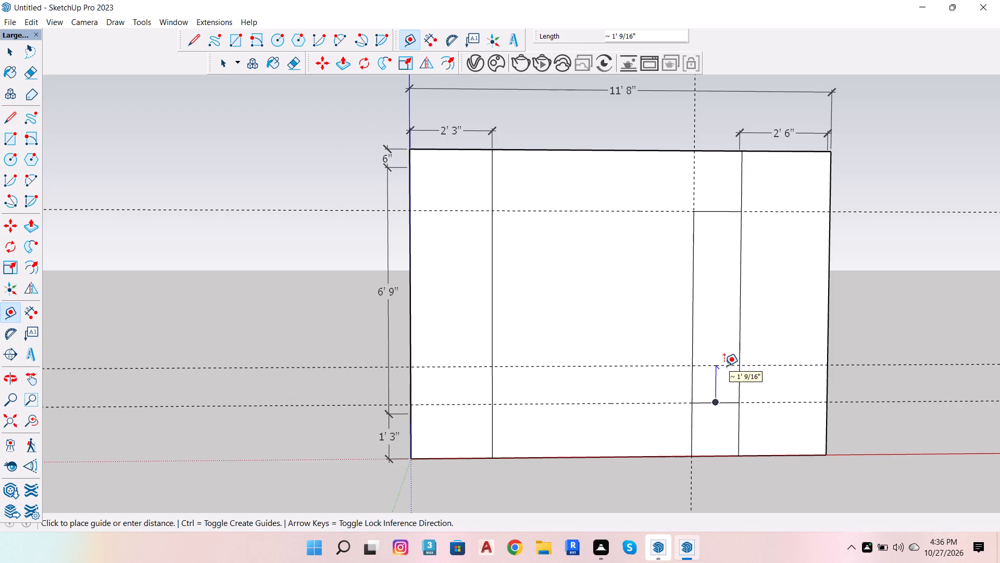
type("1'")
key("Return")
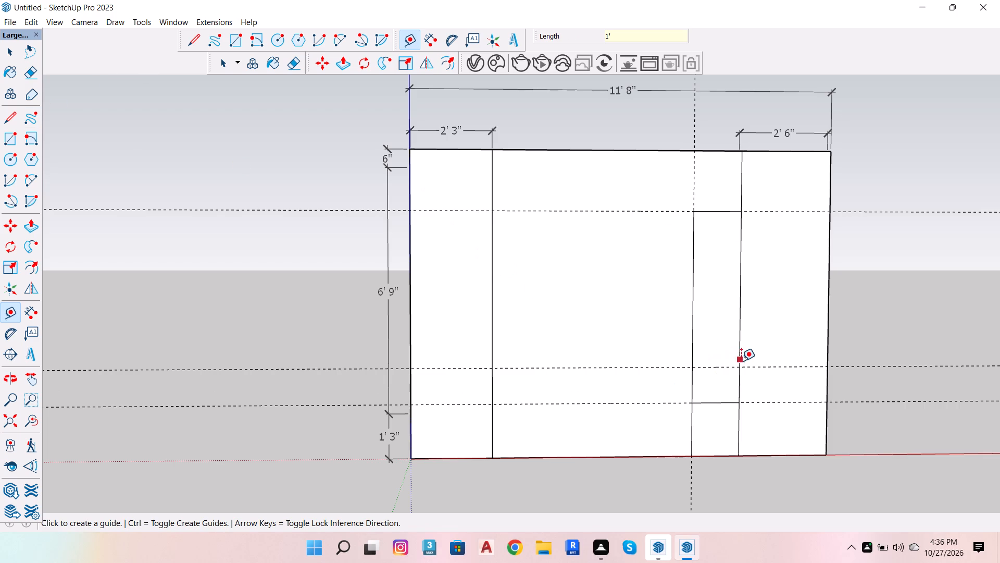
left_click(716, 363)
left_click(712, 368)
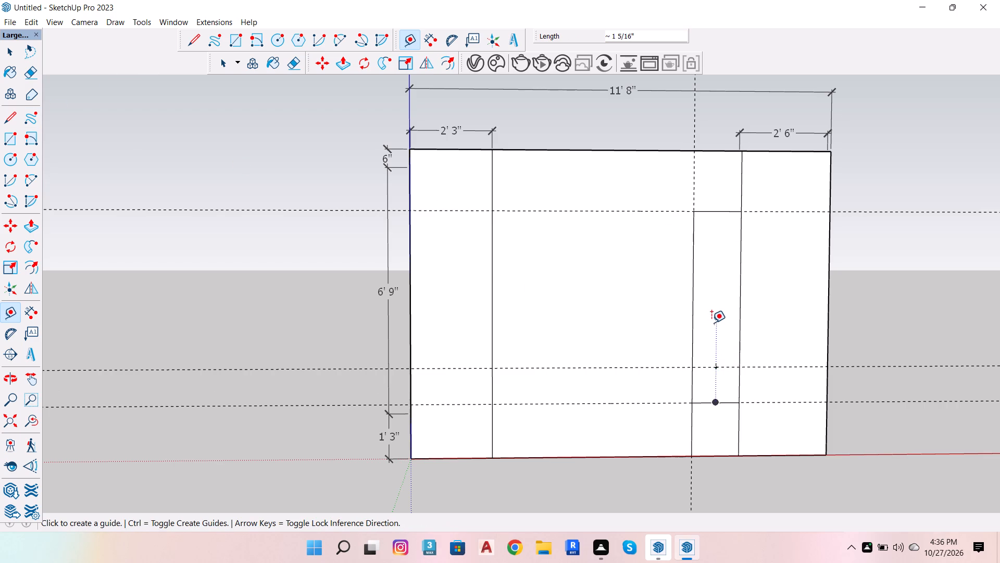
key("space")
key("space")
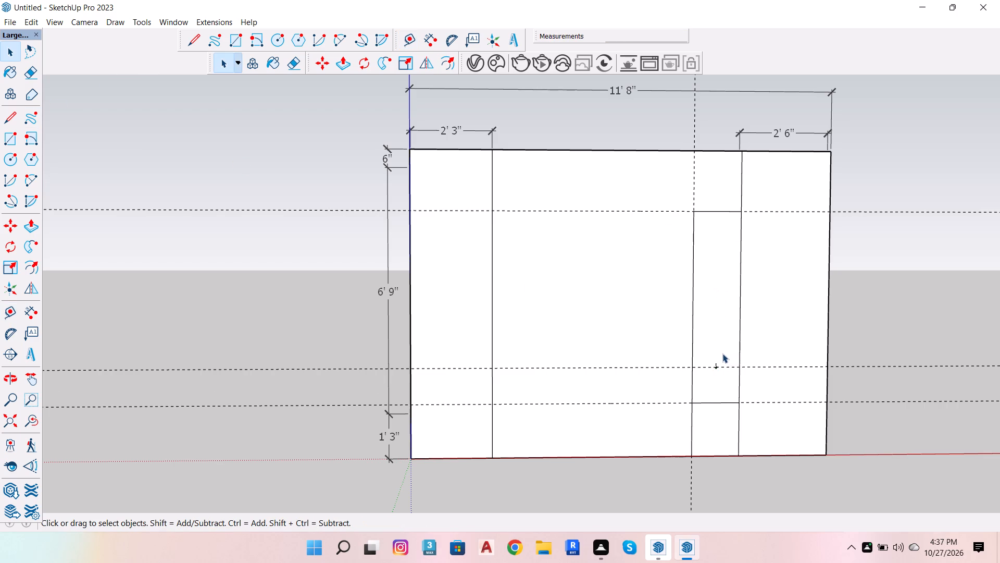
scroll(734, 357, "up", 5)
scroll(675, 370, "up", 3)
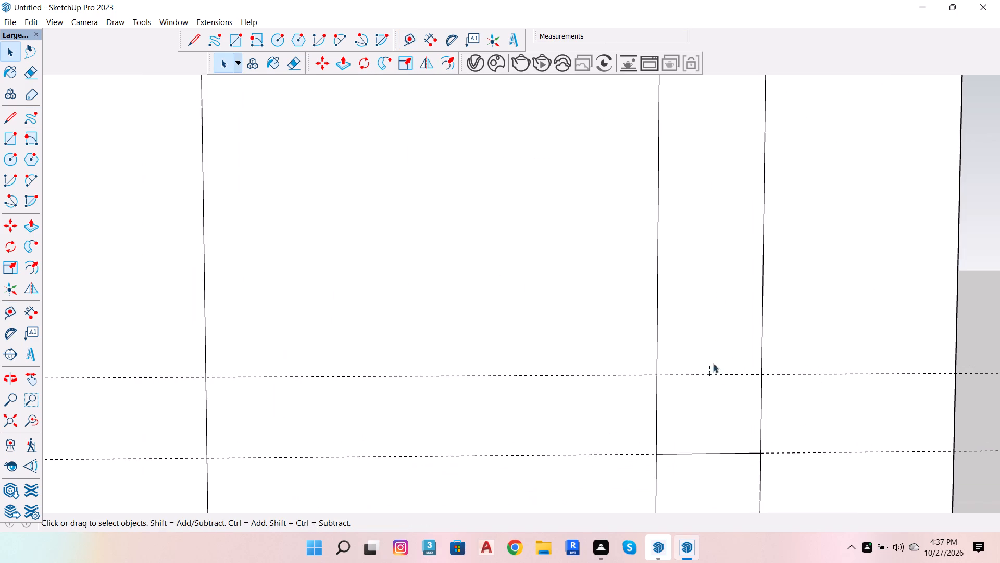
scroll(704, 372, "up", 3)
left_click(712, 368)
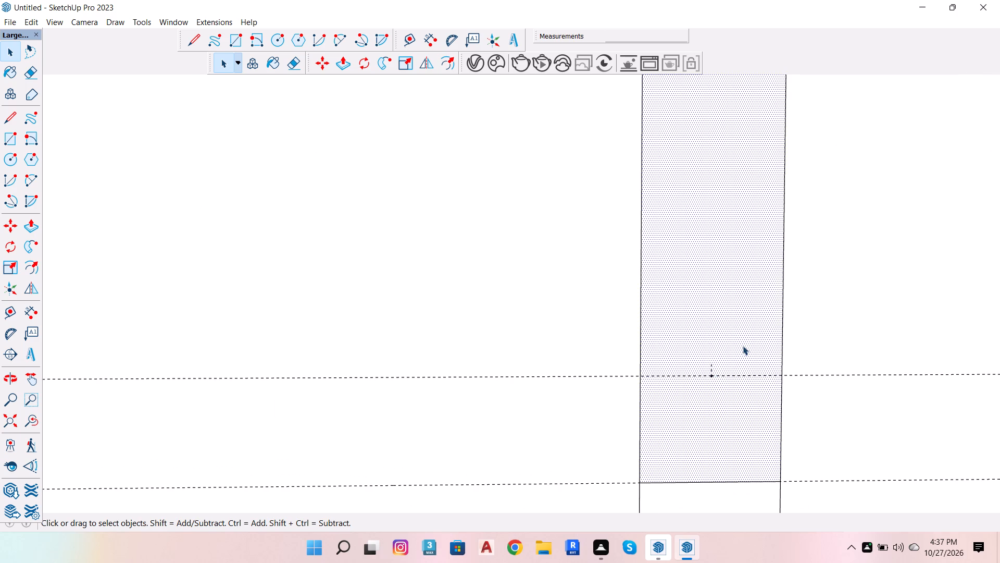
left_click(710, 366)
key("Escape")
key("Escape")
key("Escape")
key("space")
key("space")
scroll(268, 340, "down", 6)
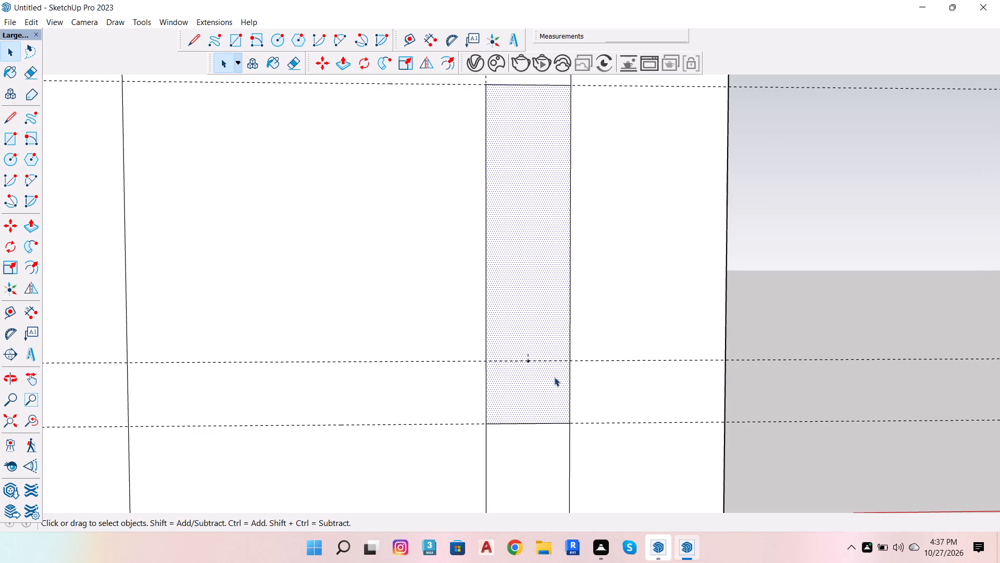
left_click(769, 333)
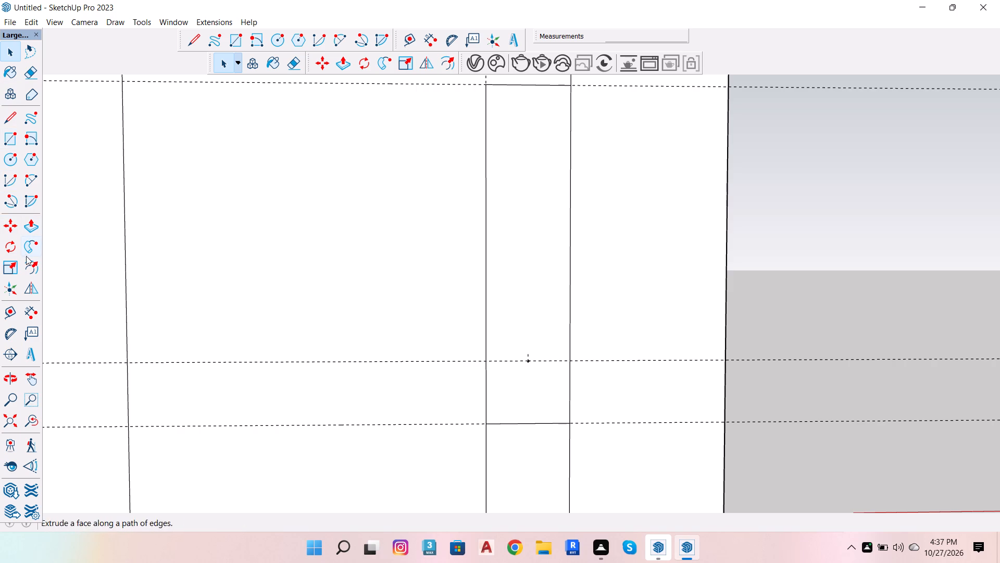
Place a horizontal guide 1' 6" above the same lower short line.
left_click(11, 309)
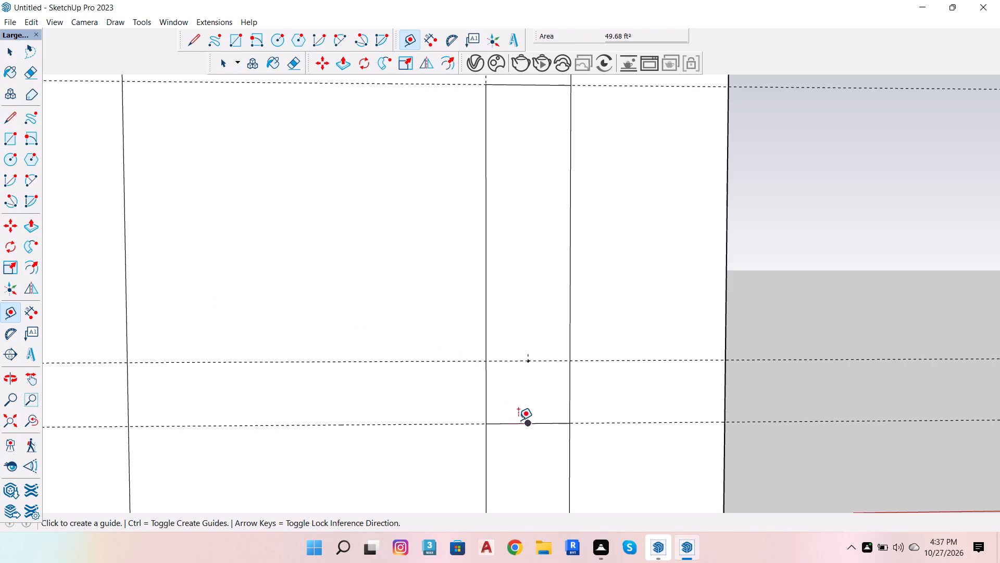
left_click(529, 423)
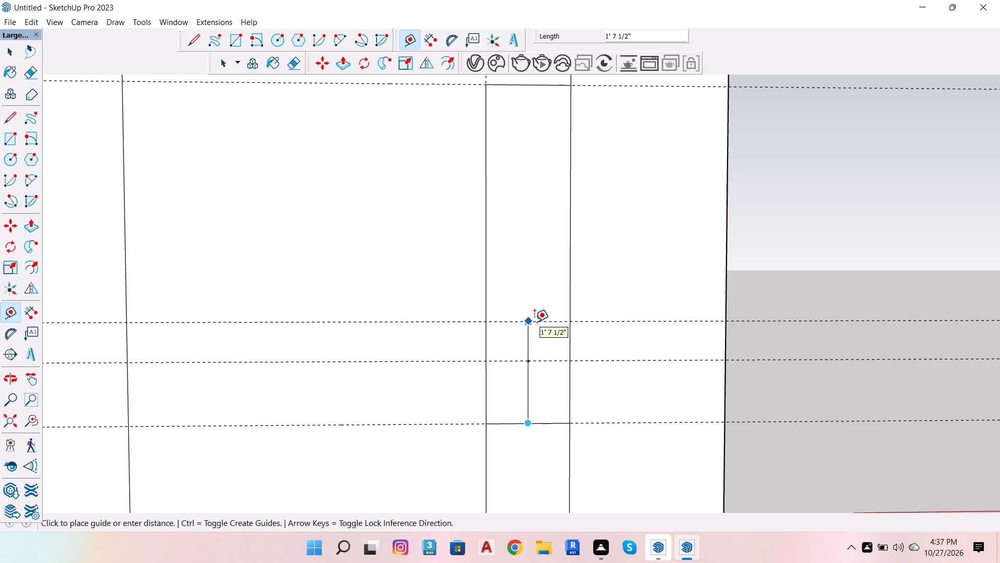
type("1'6")
key("Return")
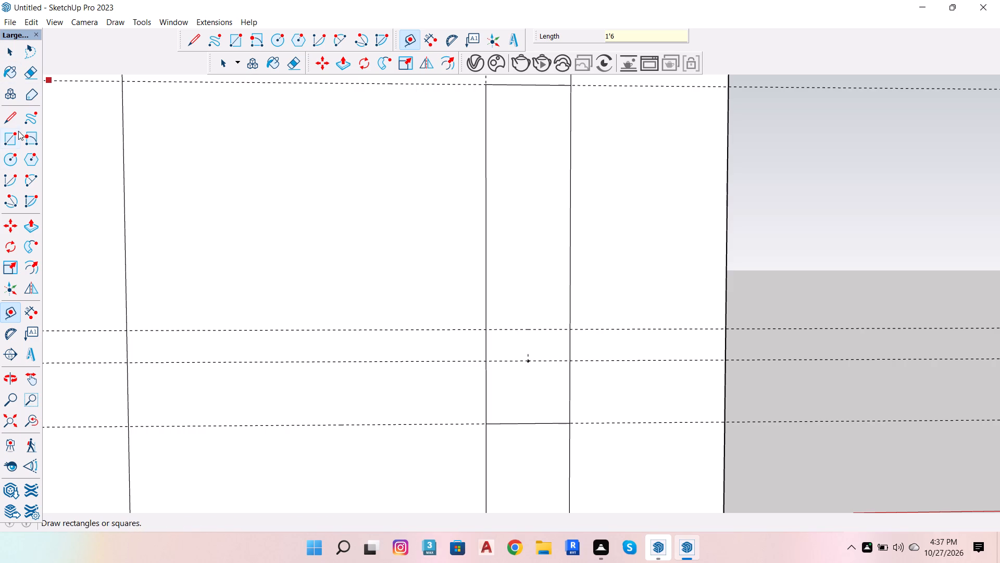
Draw a two-point arc across the narrow panel, with ends on the new 1' 6" guide and its bulge reaching down to the 1' guide.
left_click(25, 178)
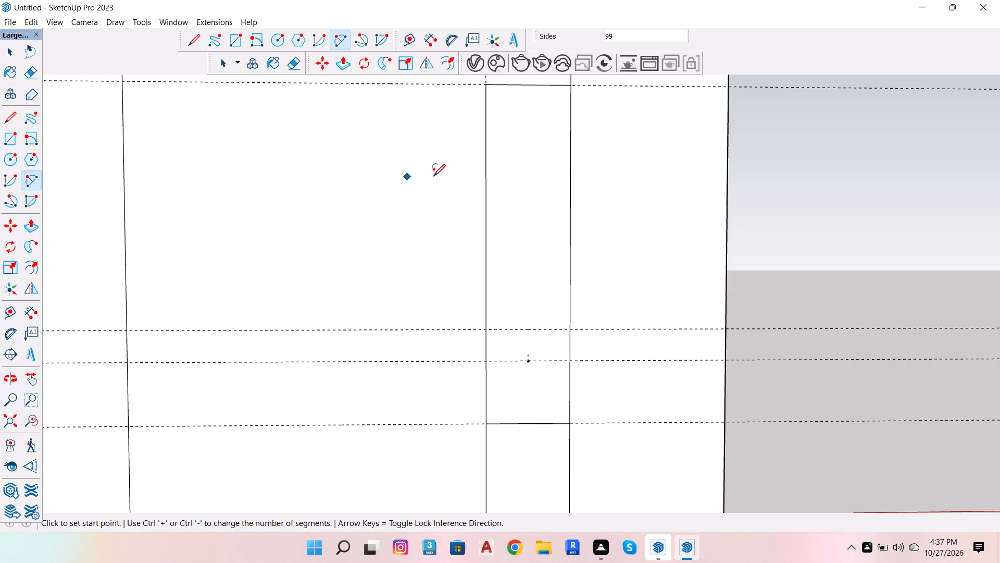
left_click(489, 333)
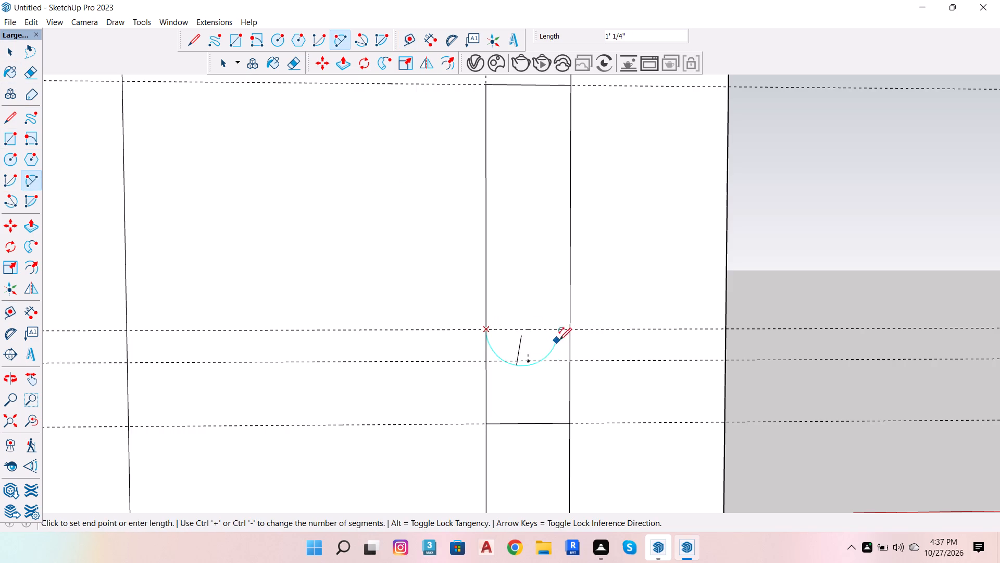
left_click(573, 328)
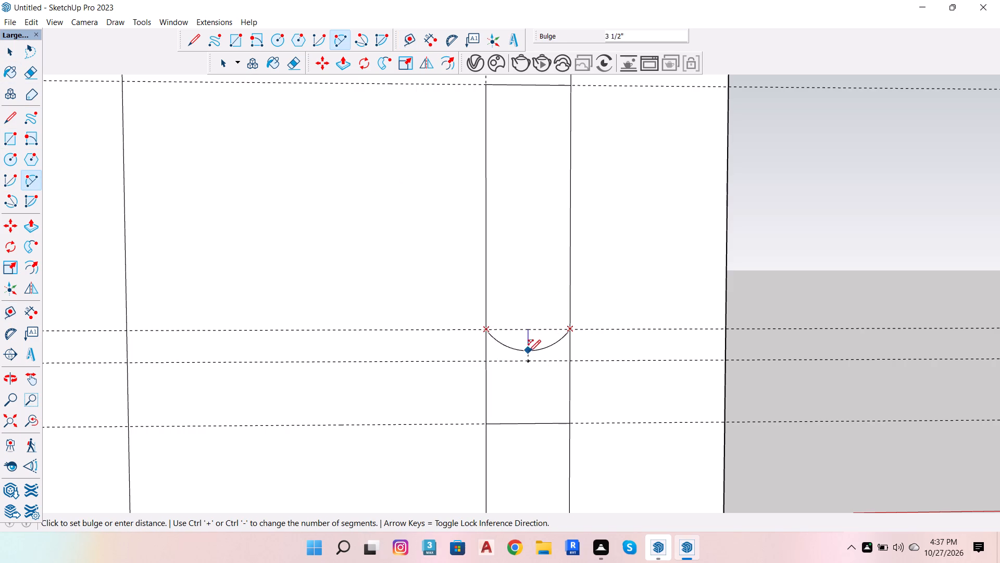
left_click(533, 361)
scroll(578, 355, "up", 3)
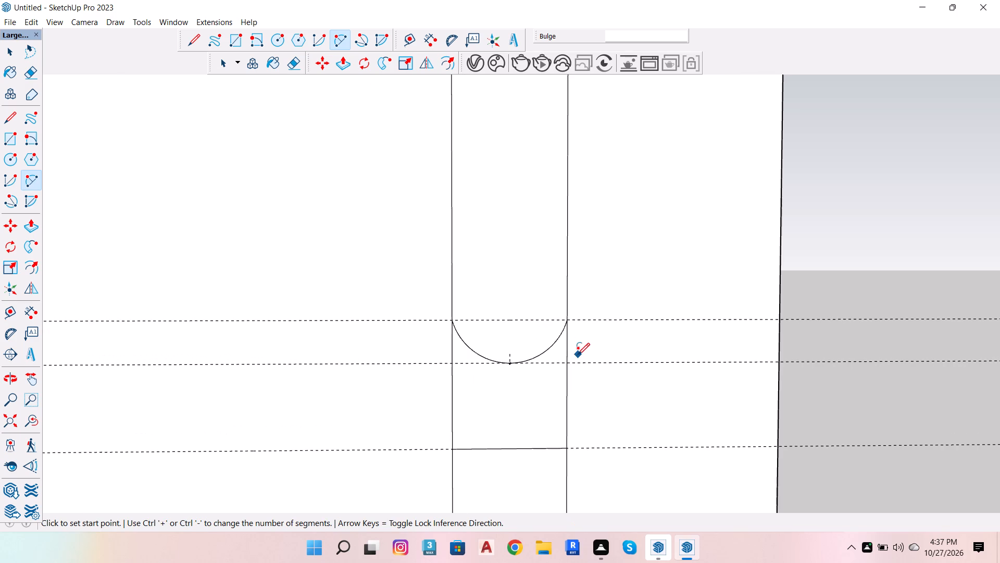
scroll(616, 274, "down", 5)
key("Escape")
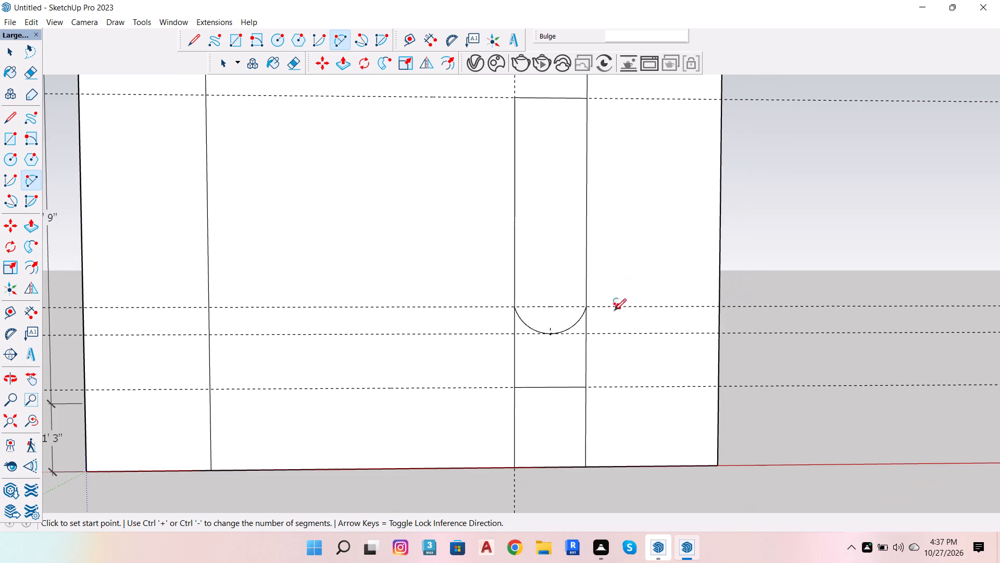
Examine the narrow panel's face above the new arc and the guide across its ends.
key("space")
scroll(552, 315, "up", 3)
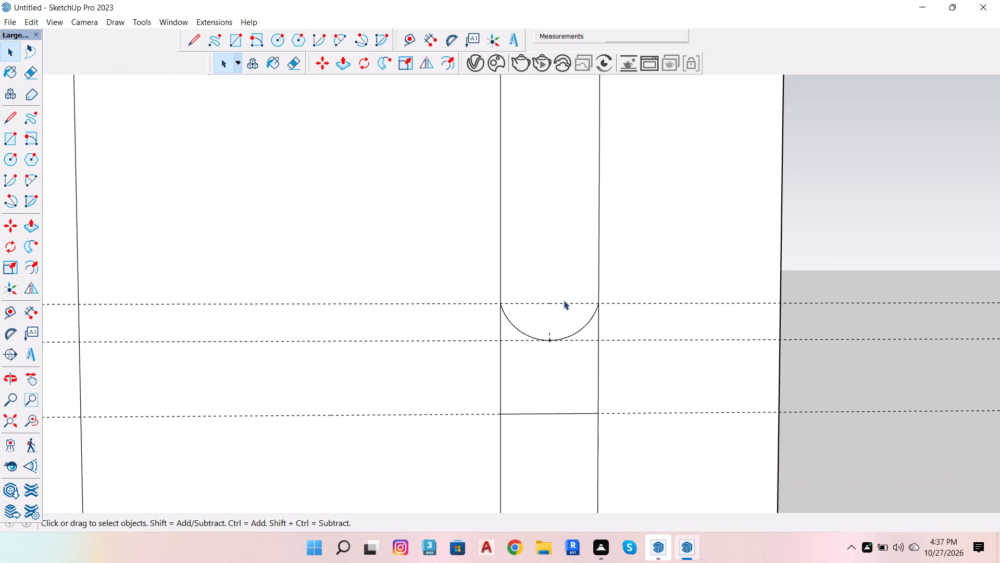
left_click(564, 300)
left_click(567, 302)
left_click(565, 303)
key("Escape")
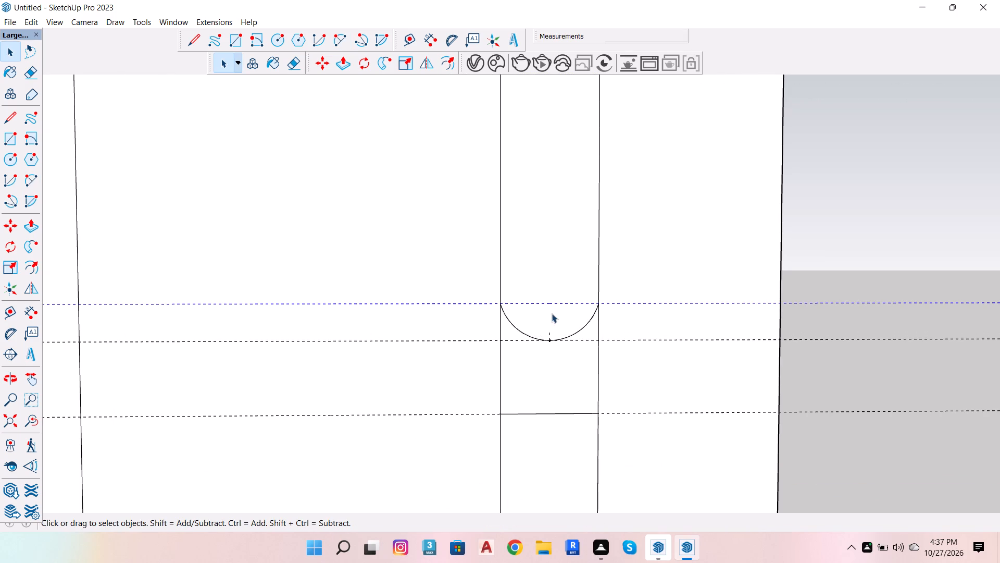
left_click(559, 313)
key("Escape")
scroll(563, 311, "down", 2)
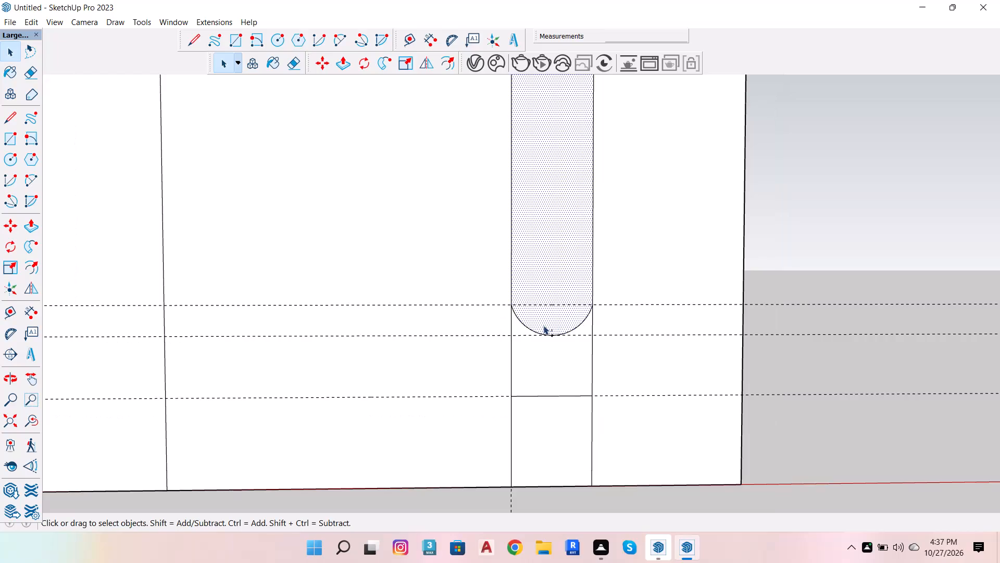
scroll(543, 325, "down", 3)
key("Escape")
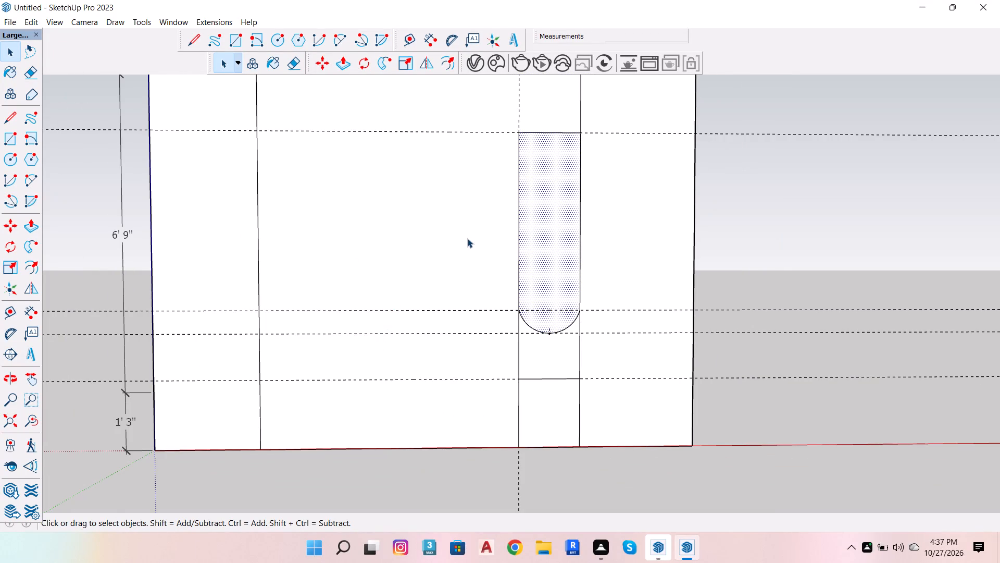
key("Escape")
key("Escape")
scroll(576, 165, "down", 3)
left_click(739, 181)
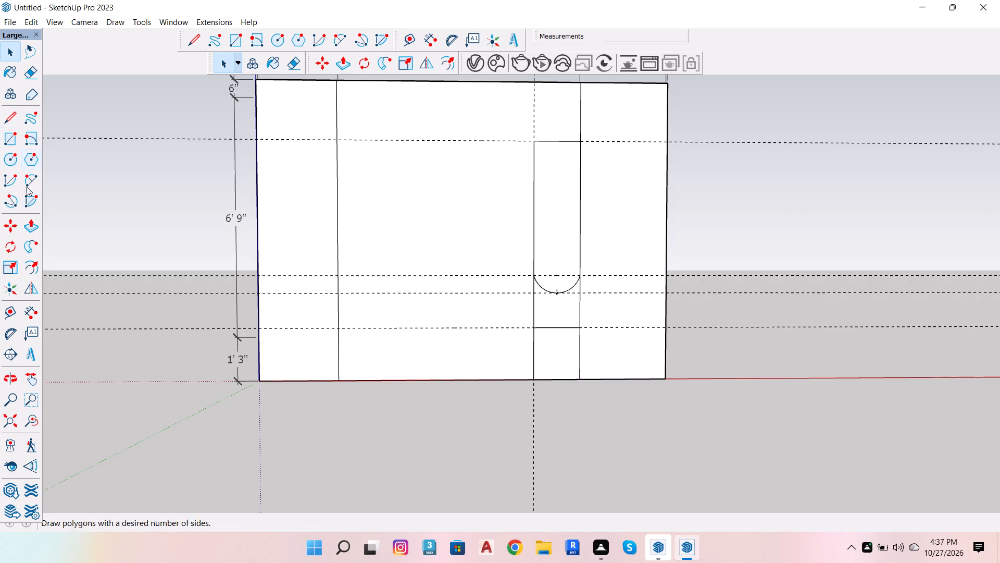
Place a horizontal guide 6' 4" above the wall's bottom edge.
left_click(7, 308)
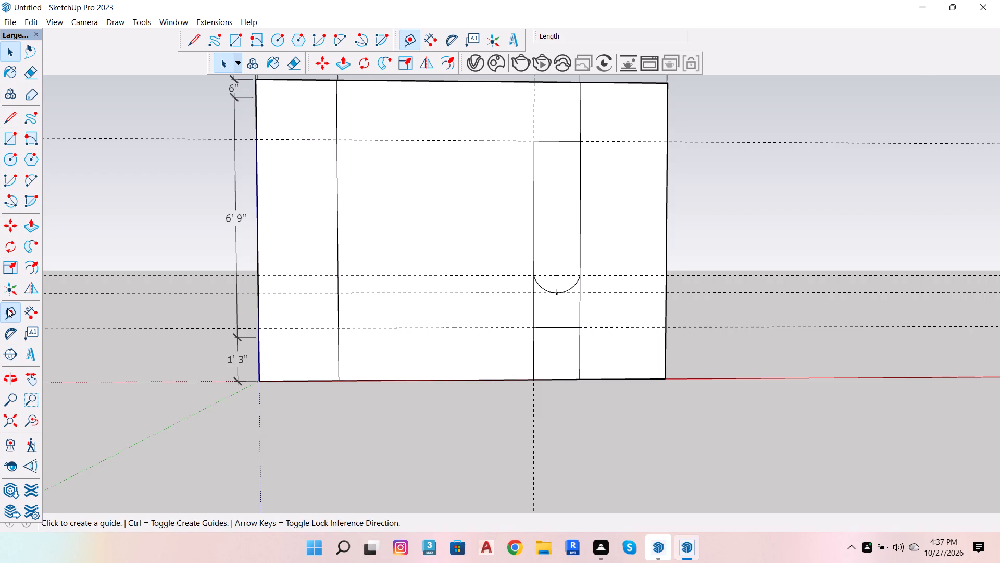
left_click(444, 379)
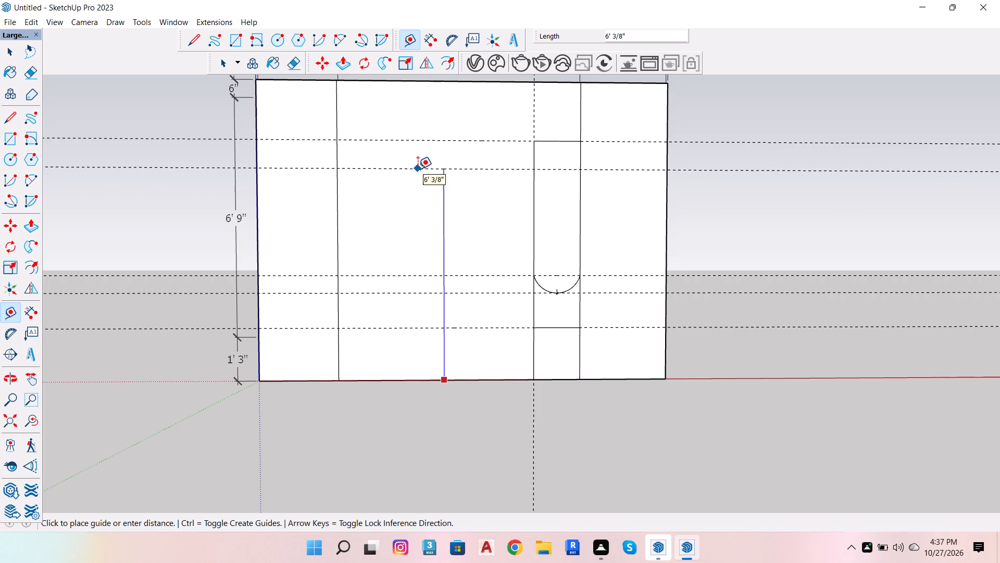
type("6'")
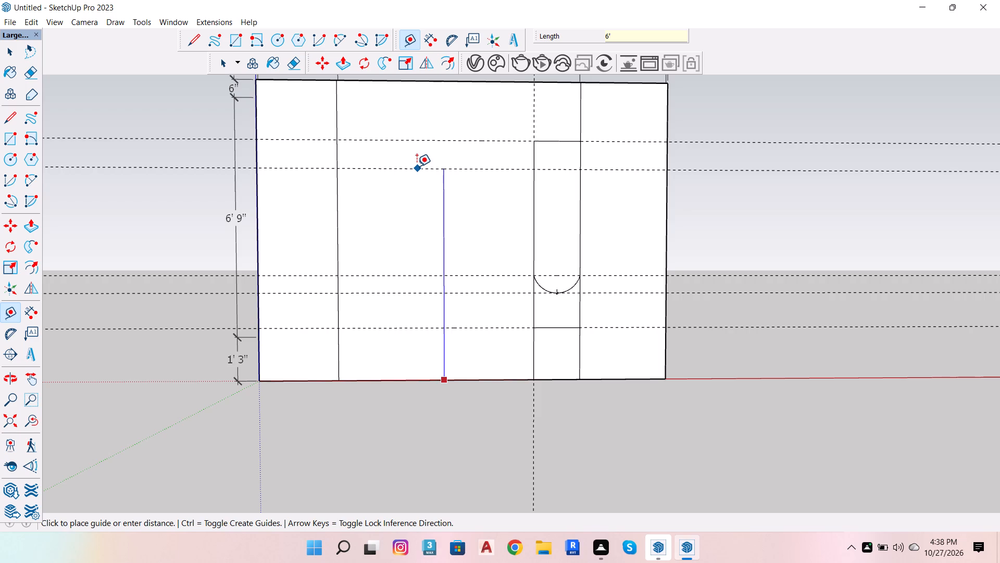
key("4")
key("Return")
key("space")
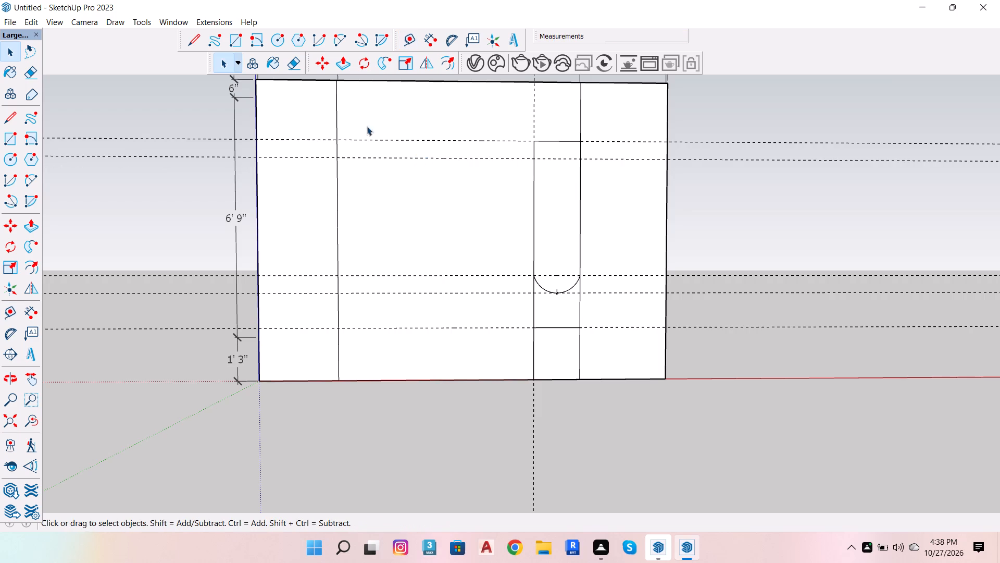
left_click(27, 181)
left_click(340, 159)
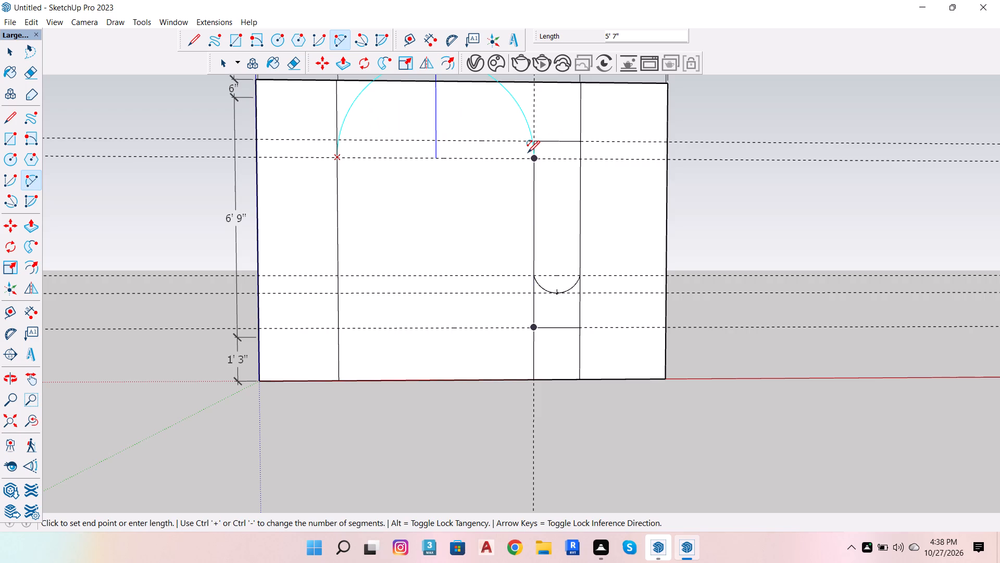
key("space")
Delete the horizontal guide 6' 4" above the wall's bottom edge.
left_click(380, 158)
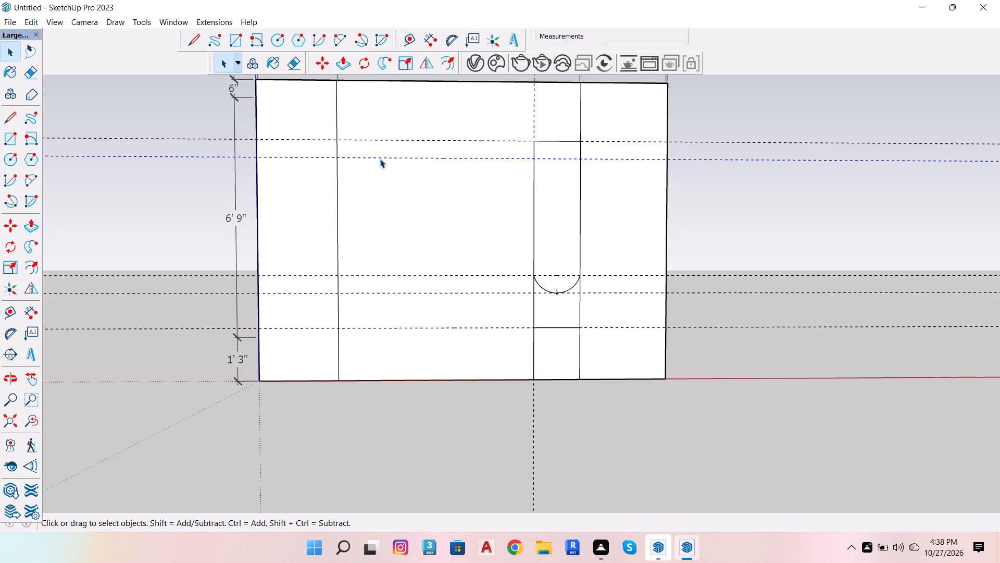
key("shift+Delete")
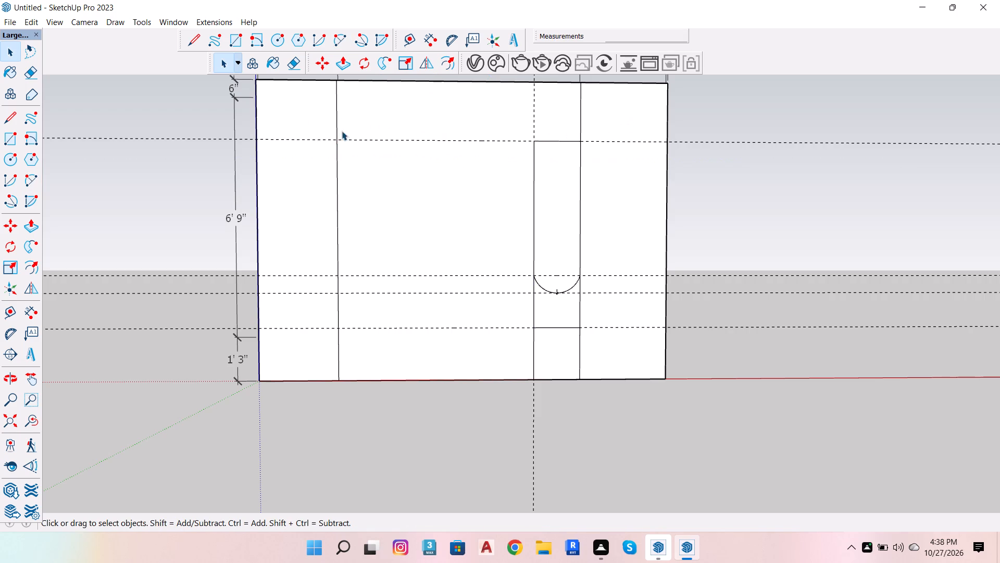
Draw an upward arc from the first division line to the narrow panel's near side along the small arc's end guide, bulging about 2' 9 1/2".
left_click(35, 181)
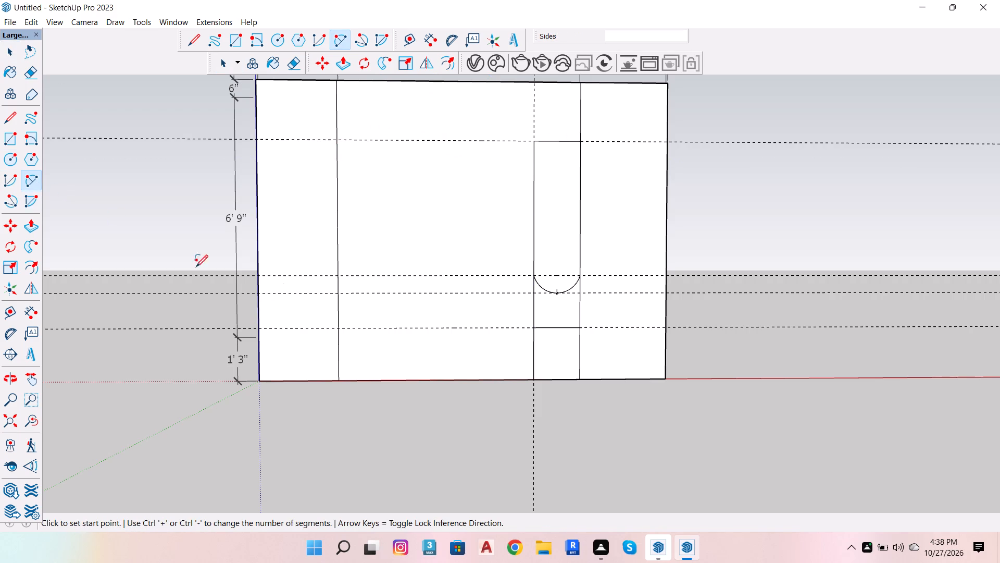
left_click(341, 277)
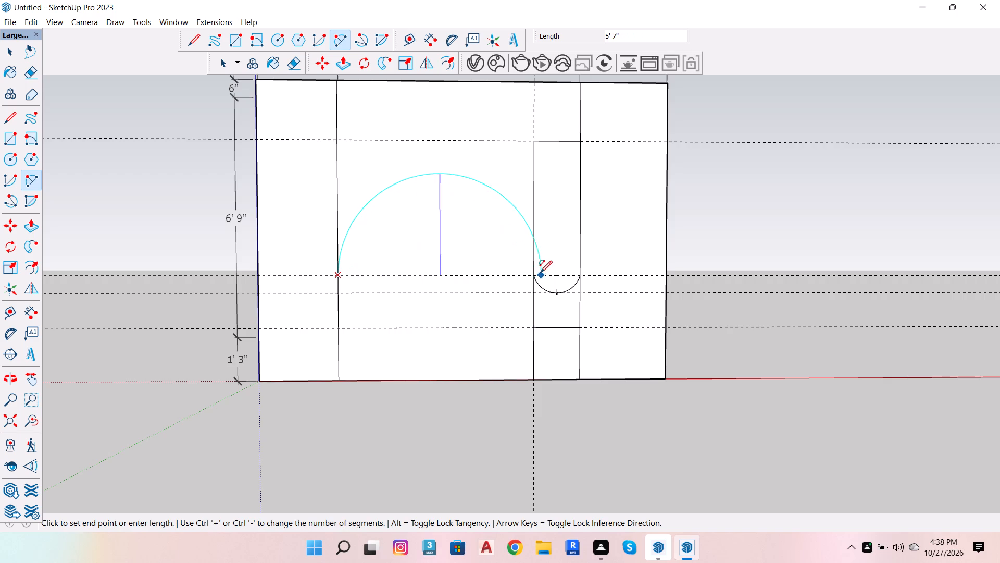
left_click(535, 273)
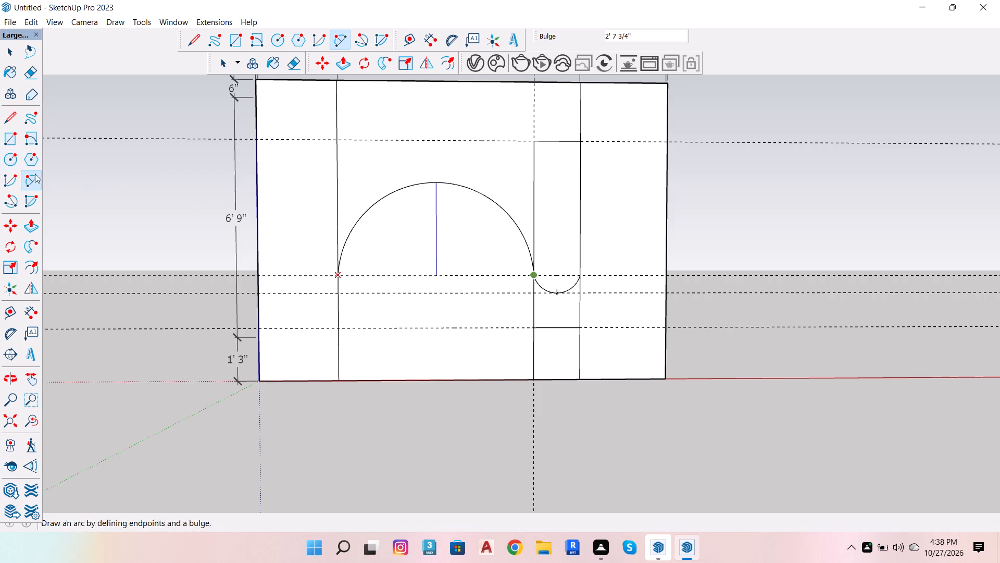
left_click(203, 176)
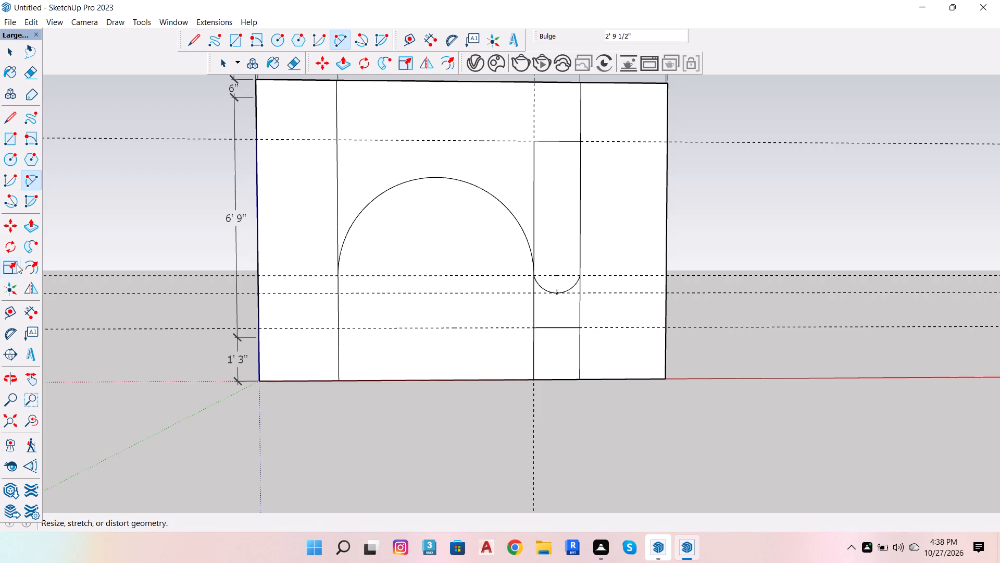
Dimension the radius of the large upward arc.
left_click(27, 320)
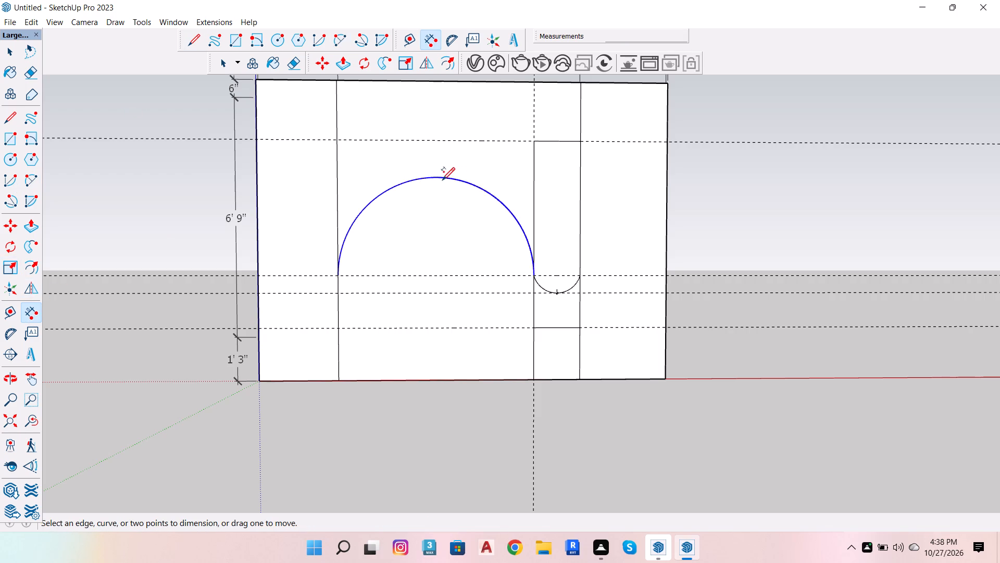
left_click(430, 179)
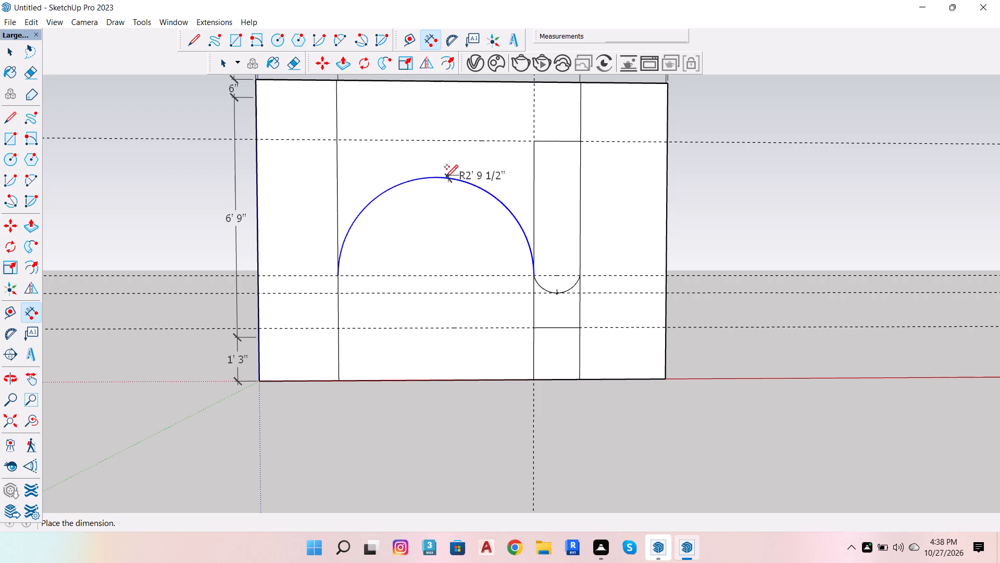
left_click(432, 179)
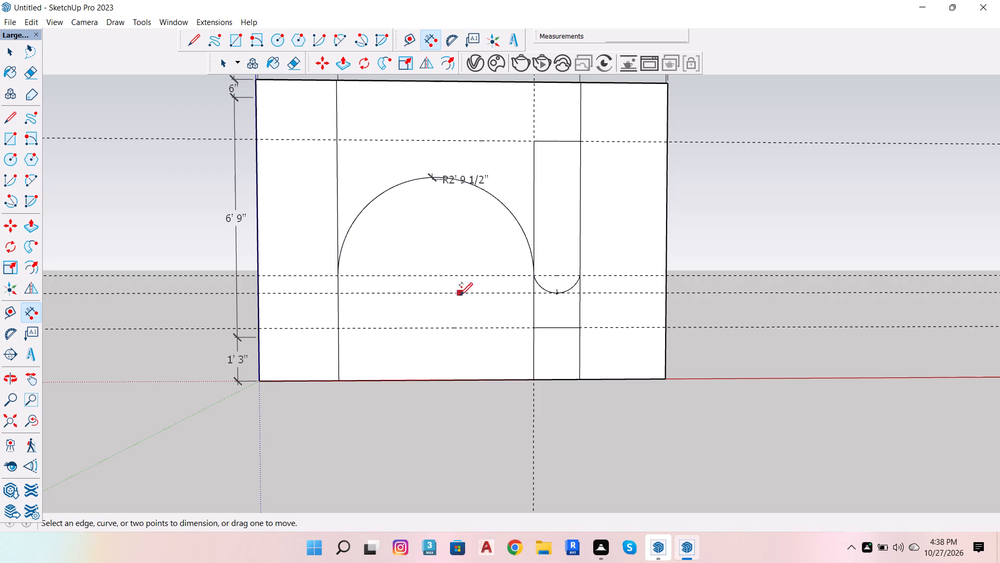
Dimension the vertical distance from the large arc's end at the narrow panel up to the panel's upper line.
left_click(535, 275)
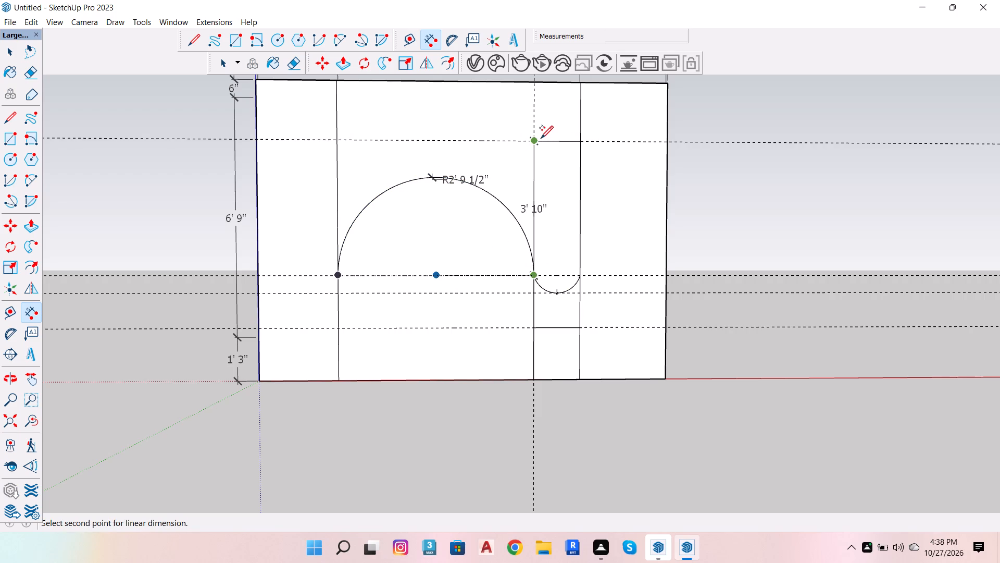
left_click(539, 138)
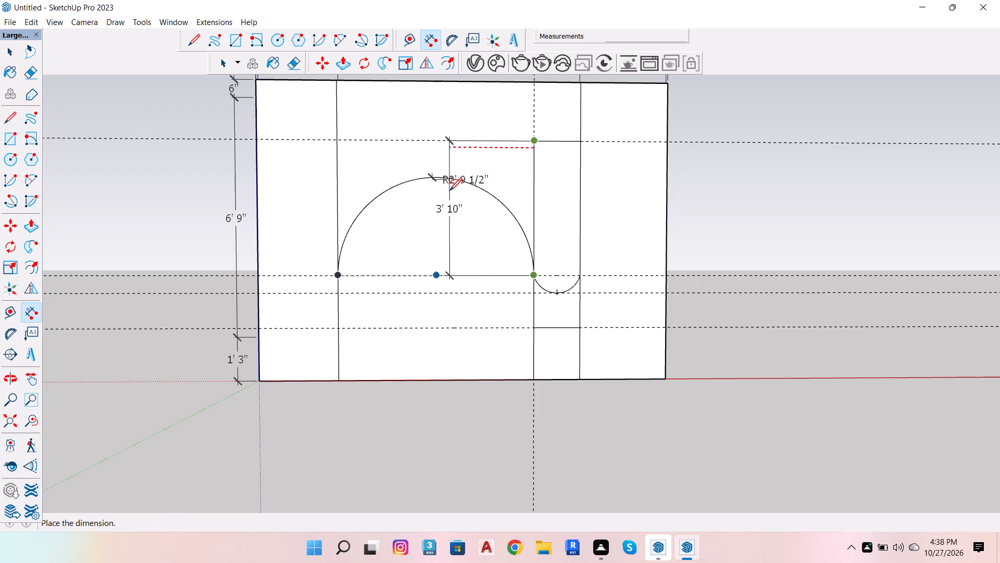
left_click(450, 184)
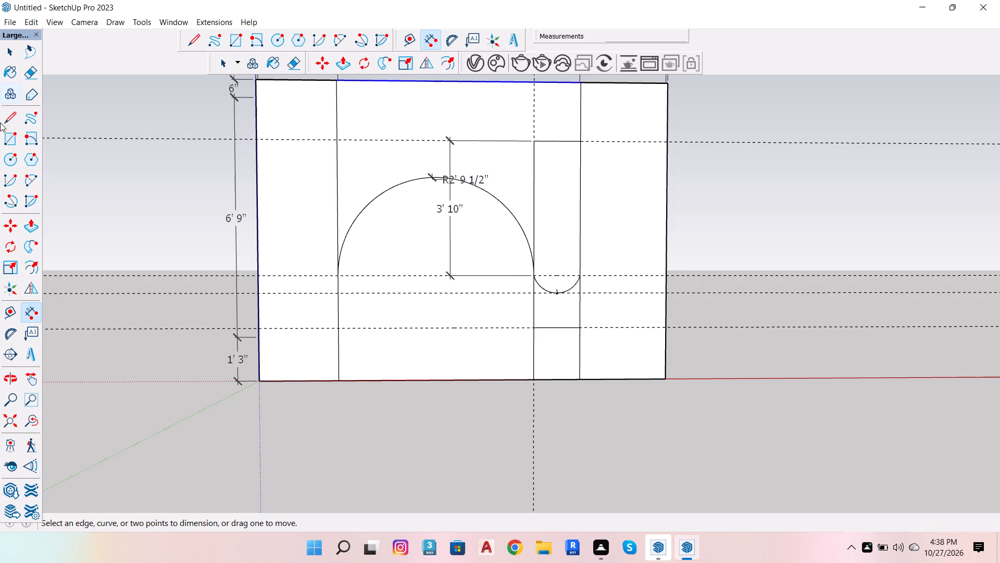
Dimension the vertical gap between the narrow panel's upper line and a point near the top of the large arc.
left_click(29, 315)
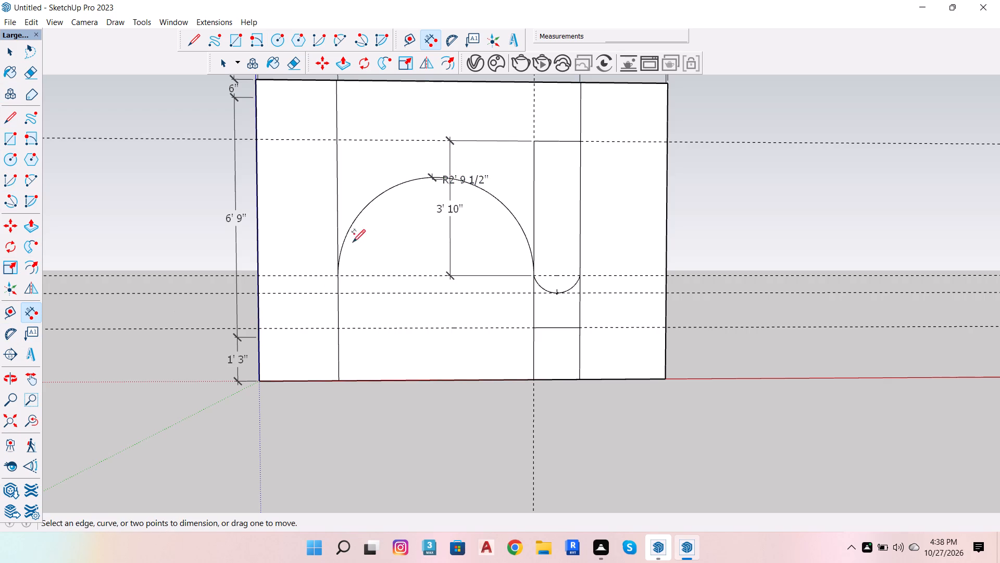
scroll(453, 177, "up", 2)
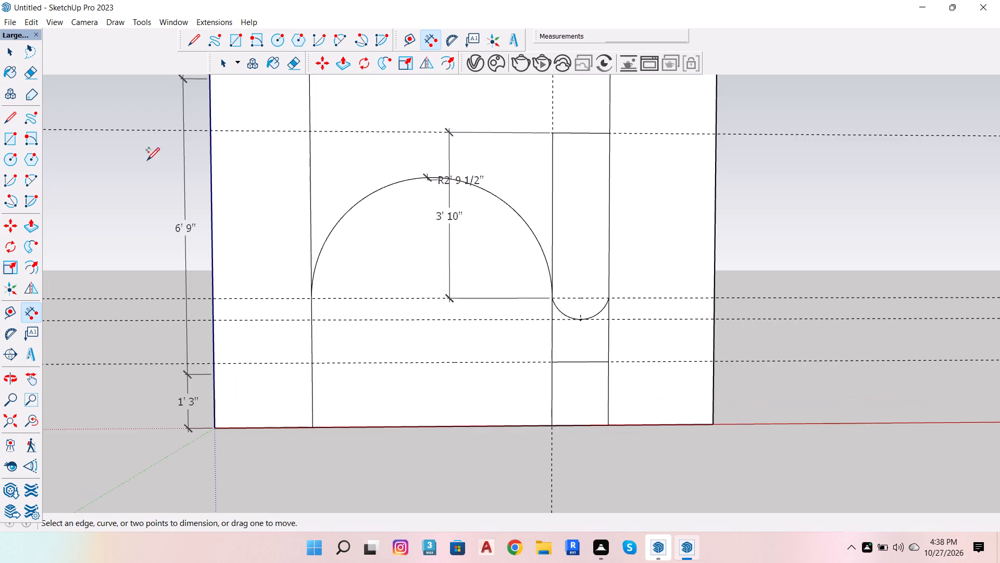
left_click(32, 315)
left_click(552, 132)
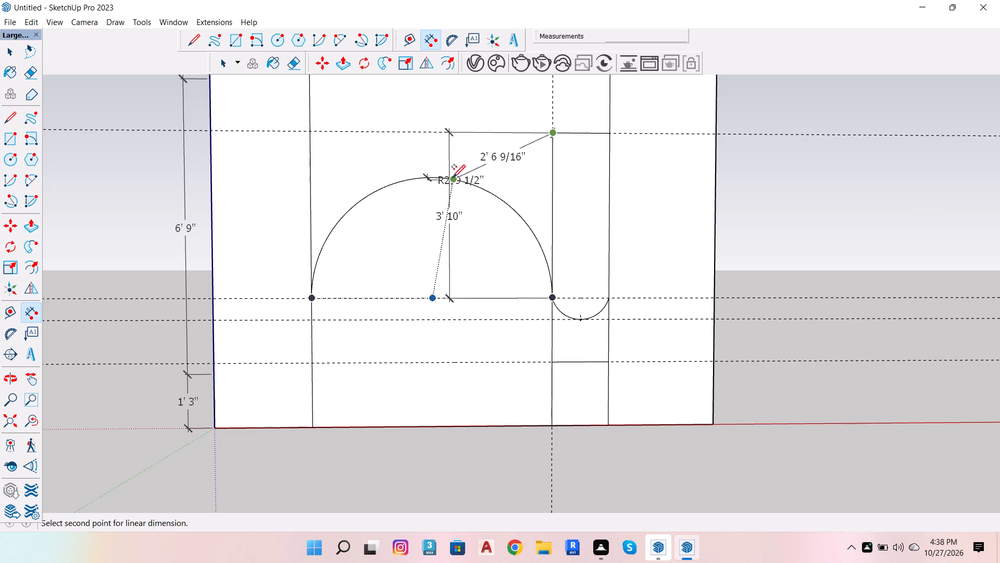
left_click(449, 178)
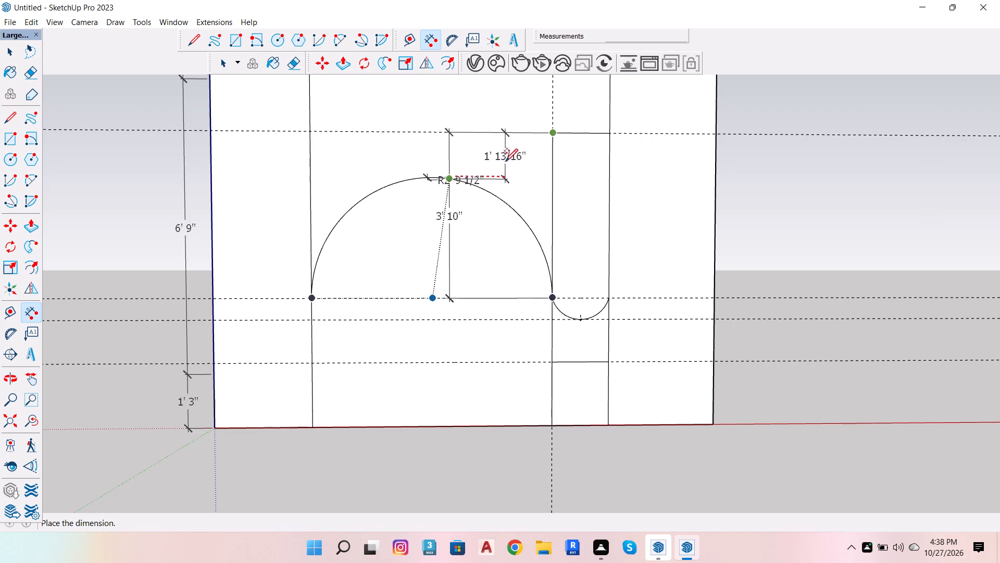
left_click(520, 165)
scroll(580, 139, "up", 3)
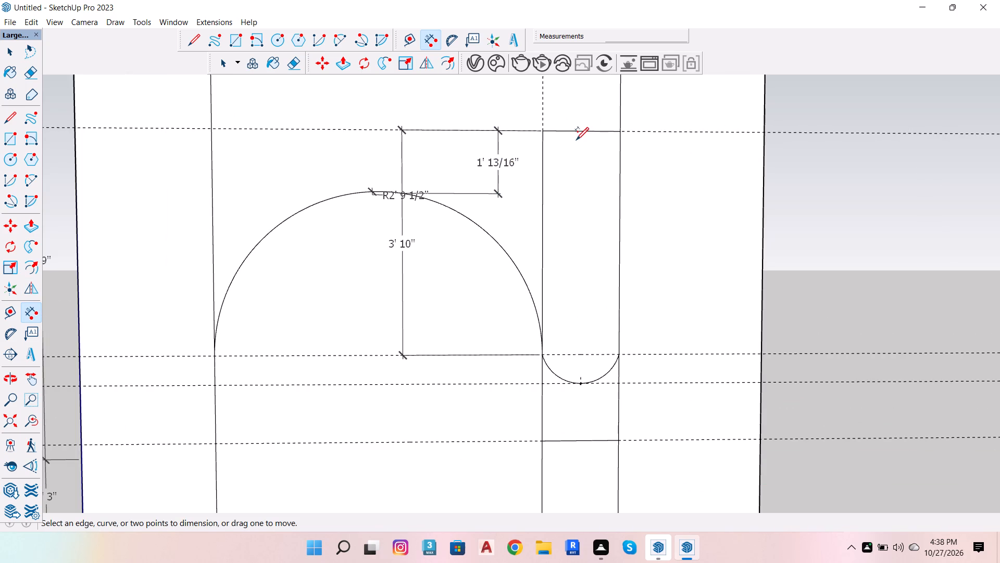
scroll(634, 195, "down", 1)
key("Escape")
key("Escape")
key("Escape")
key("Escape")
key("Escape")
key("Escape")
key("Escape")
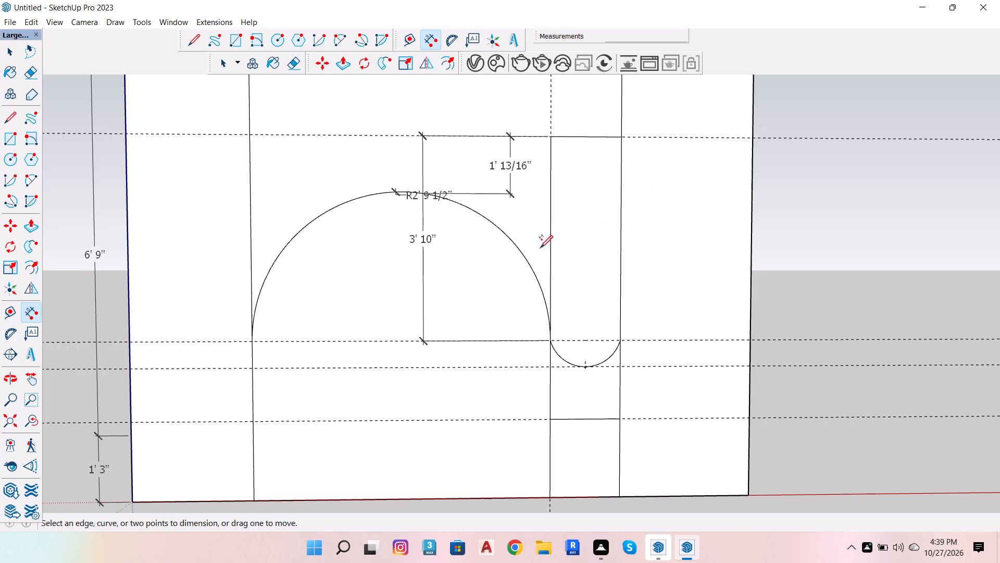
key("Escape")
key("Escape")
key("Escape")
key("Escape")
key("Escape")
key("Escape")
key("Escape")
key("Escape")
key("Escape")
key("Escape")
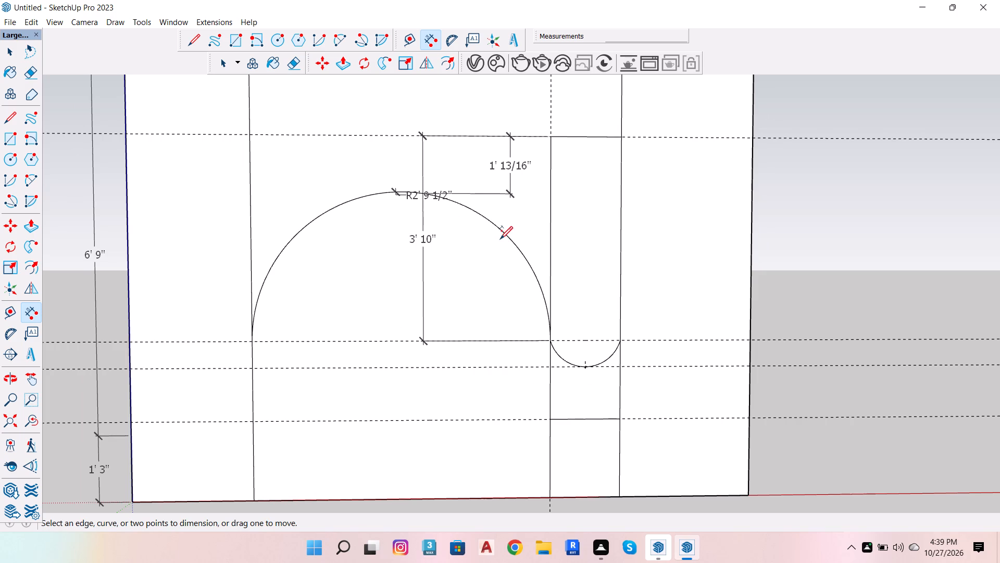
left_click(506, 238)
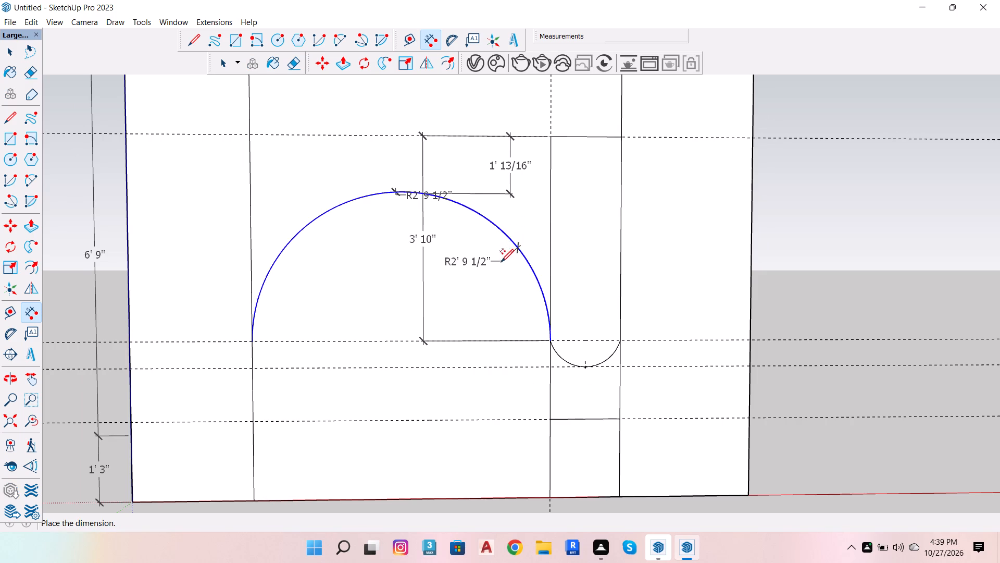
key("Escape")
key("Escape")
Delete the large upward arc along with its radius dimension and the 3' 10" vertical dimension.
key("space")
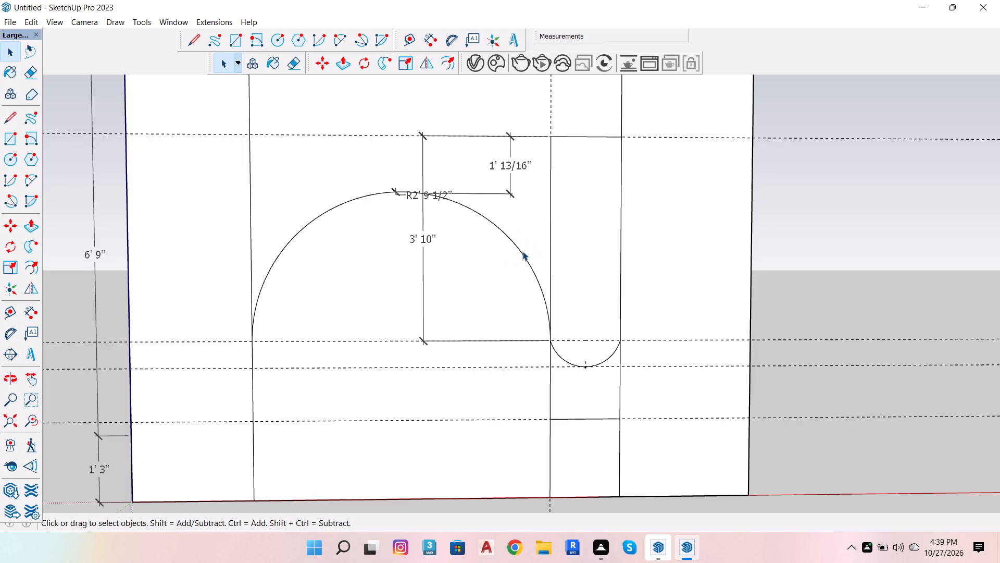
left_click(523, 251)
left_click(424, 247)
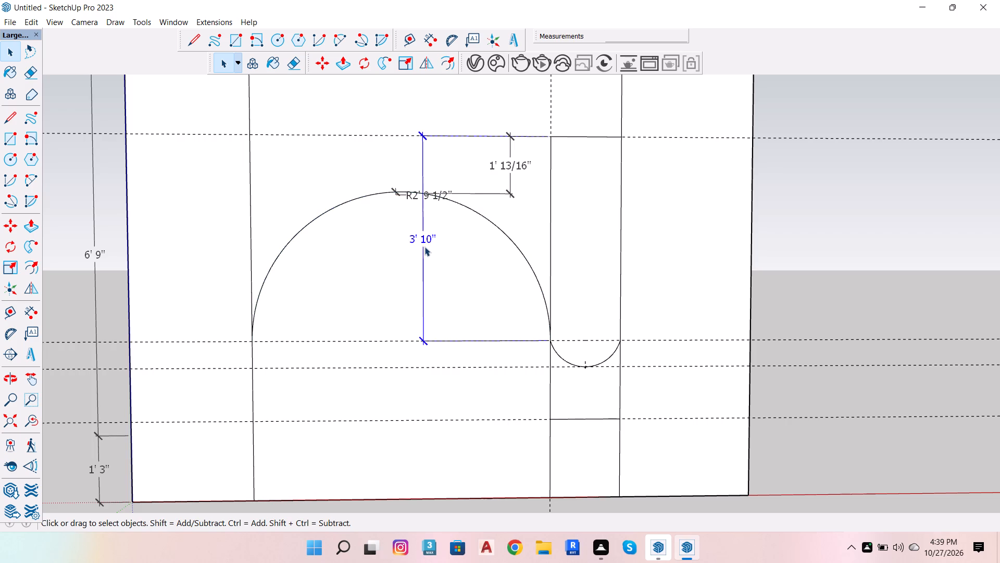
left_click(411, 195)
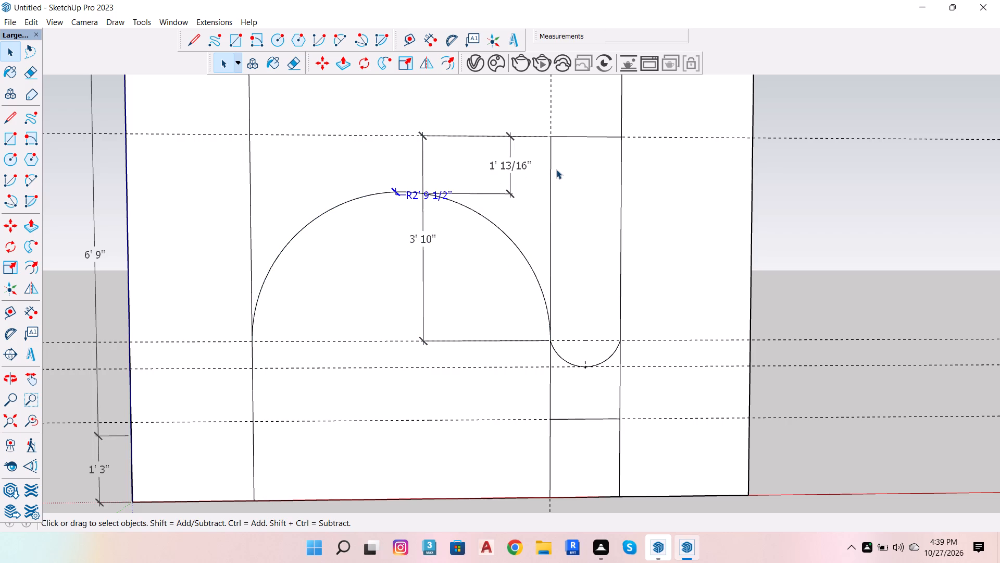
key("shift+Delete")
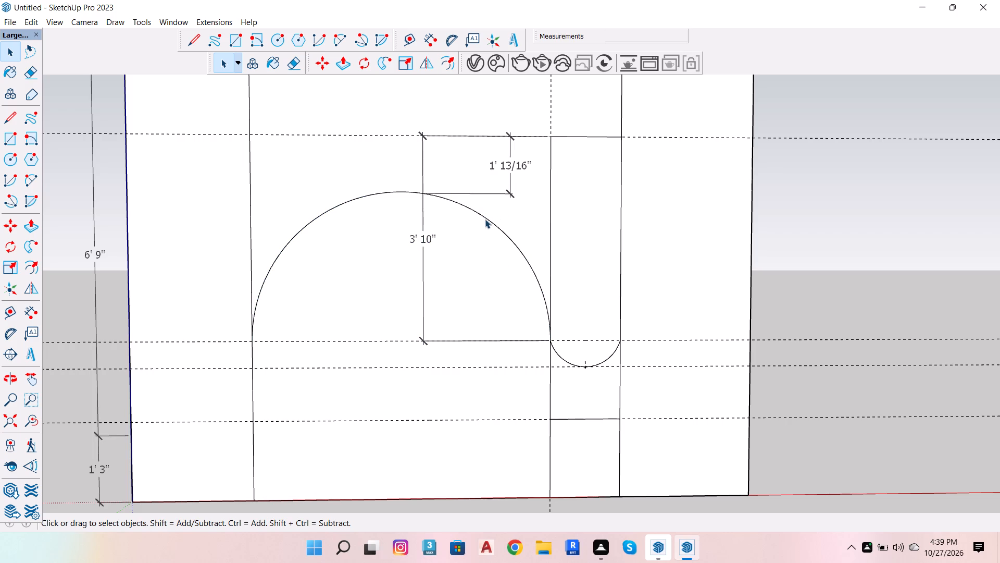
left_click(485, 219)
key("Delete")
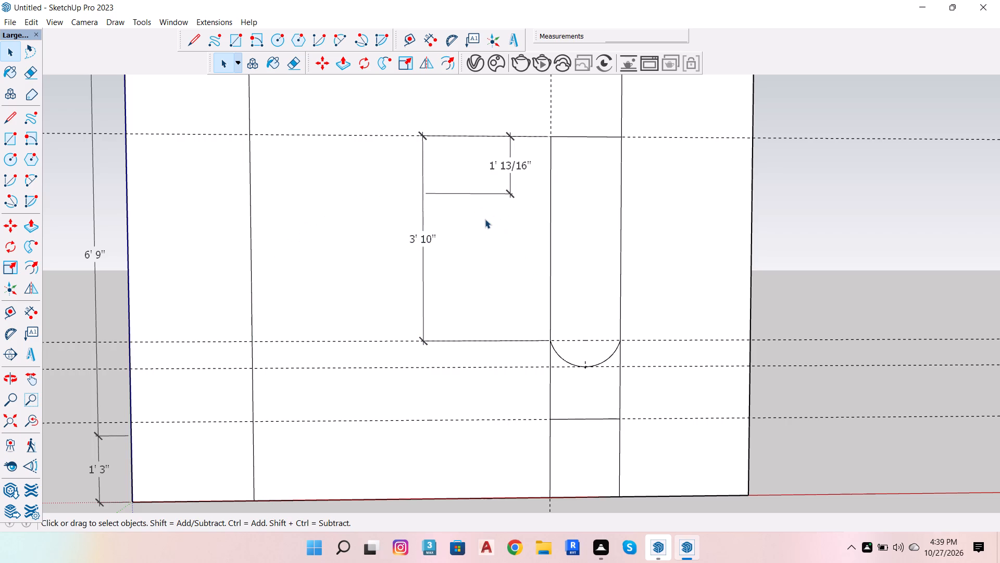
left_click(423, 241)
key("Delete")
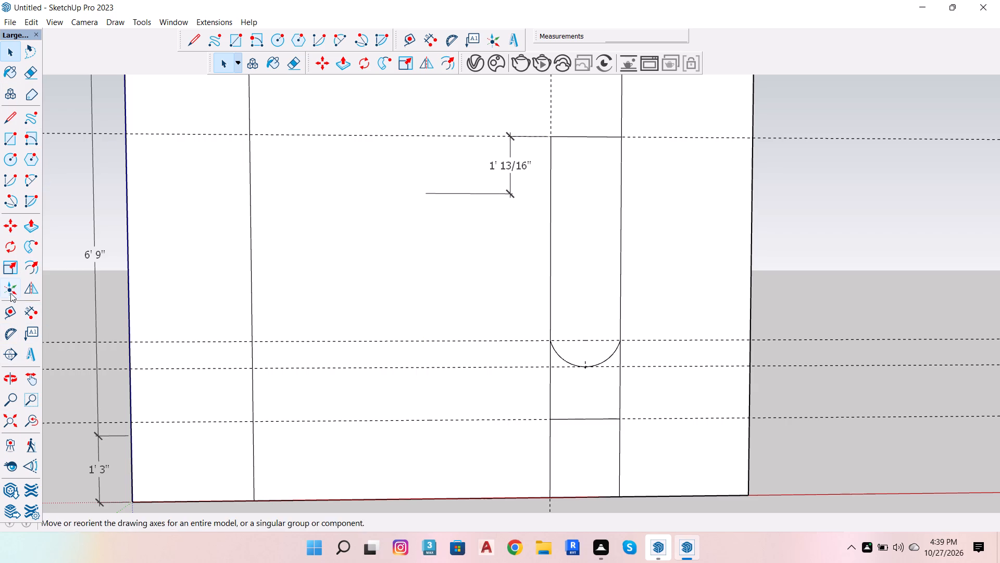
Place a horizontal guide 1' 4" above the guide across the small arc's ends.
left_click(10, 311)
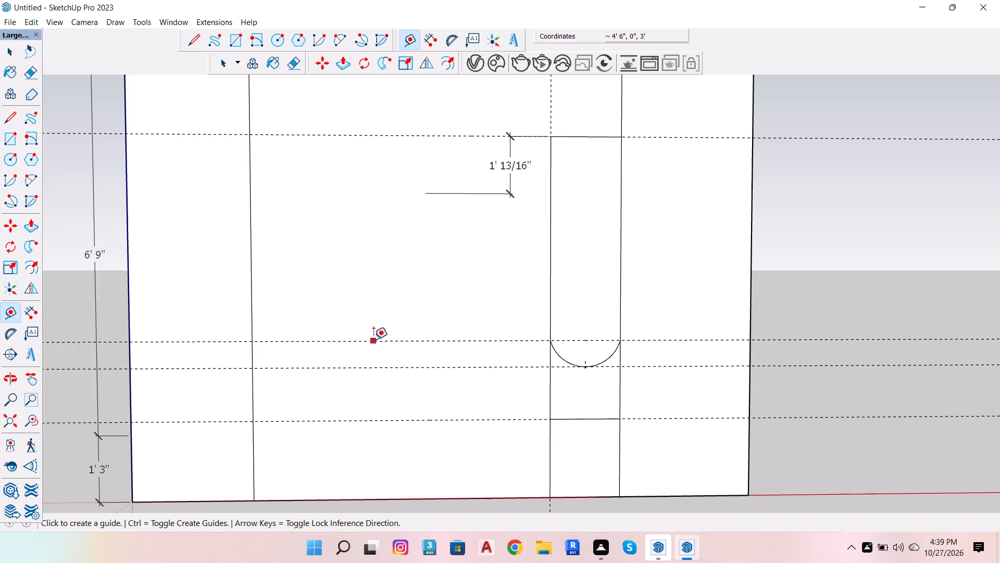
left_click(373, 341)
type("1'4")
key("Return")
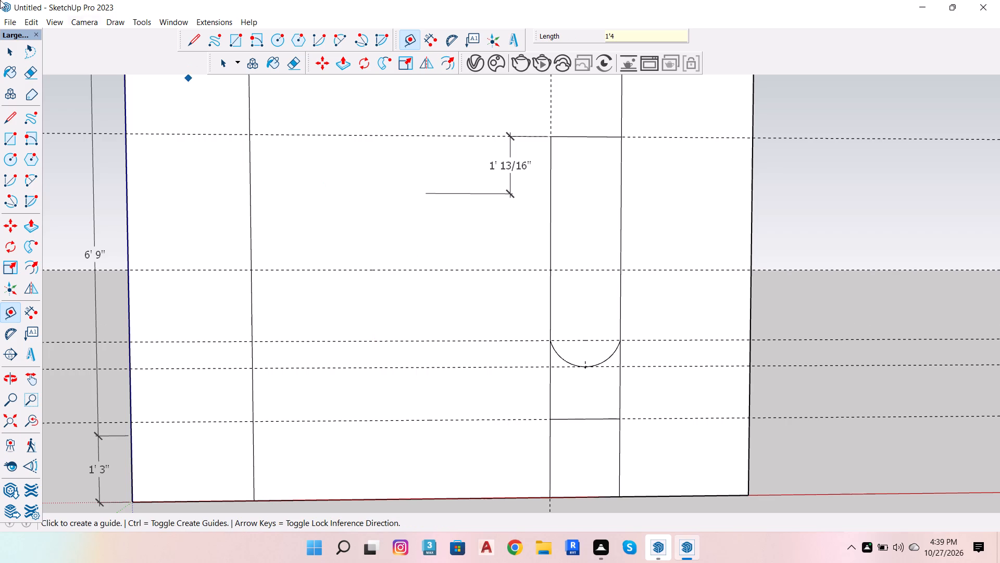
Draw an upward arc along the new guide from the first division line to the narrow panel's near side, bulging 2' 6" to the upper guide.
left_click(26, 179)
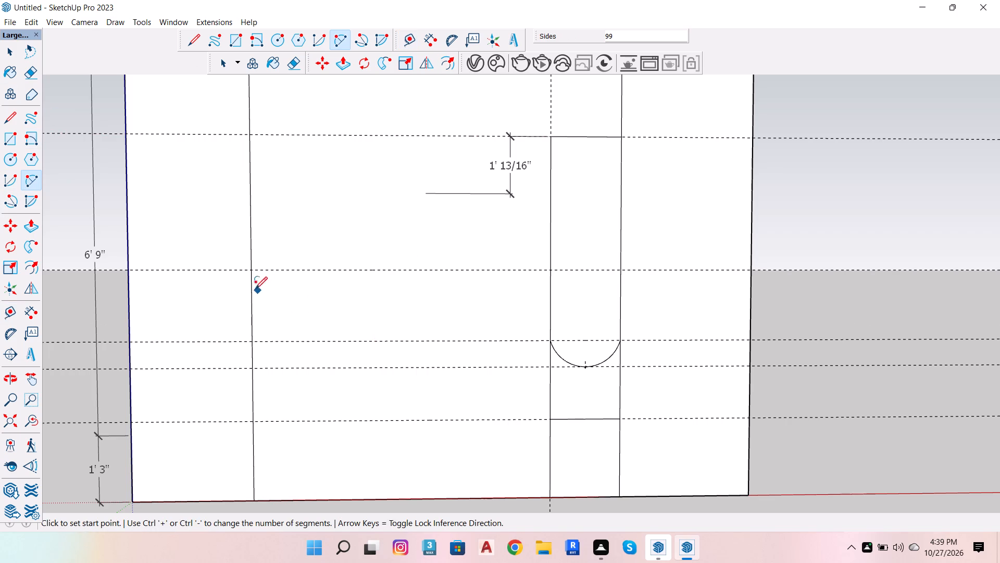
left_click(254, 271)
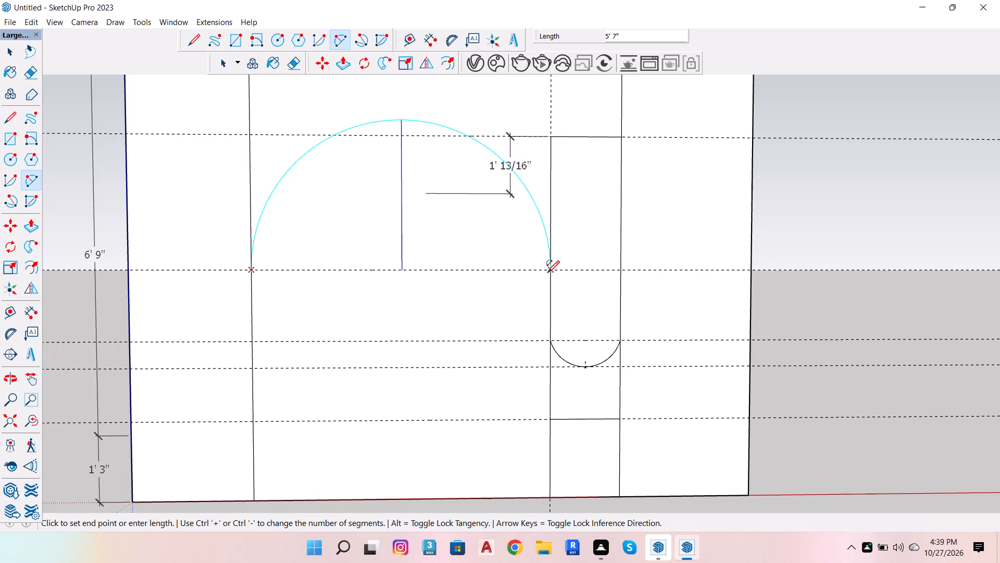
left_click(551, 272)
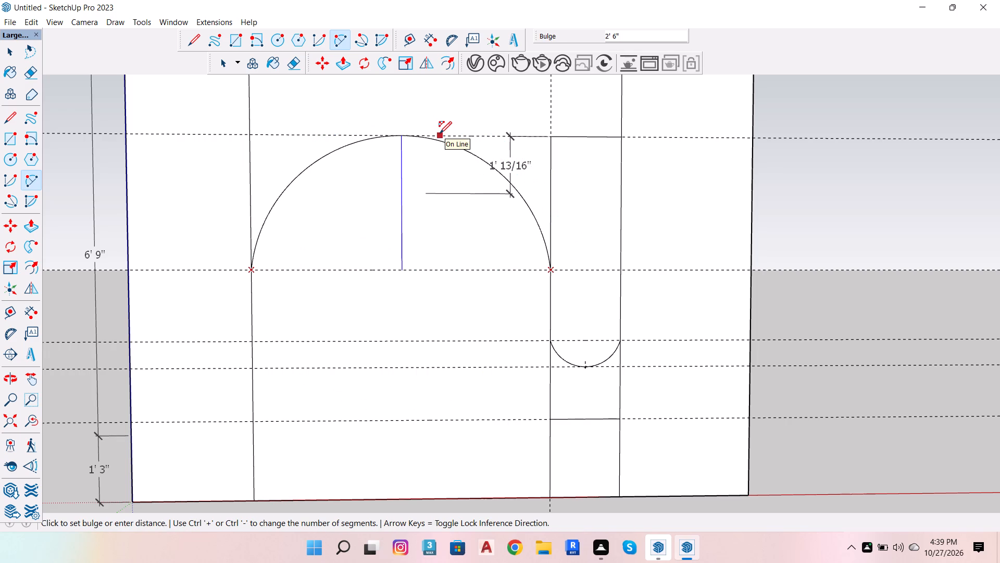
left_click(440, 133)
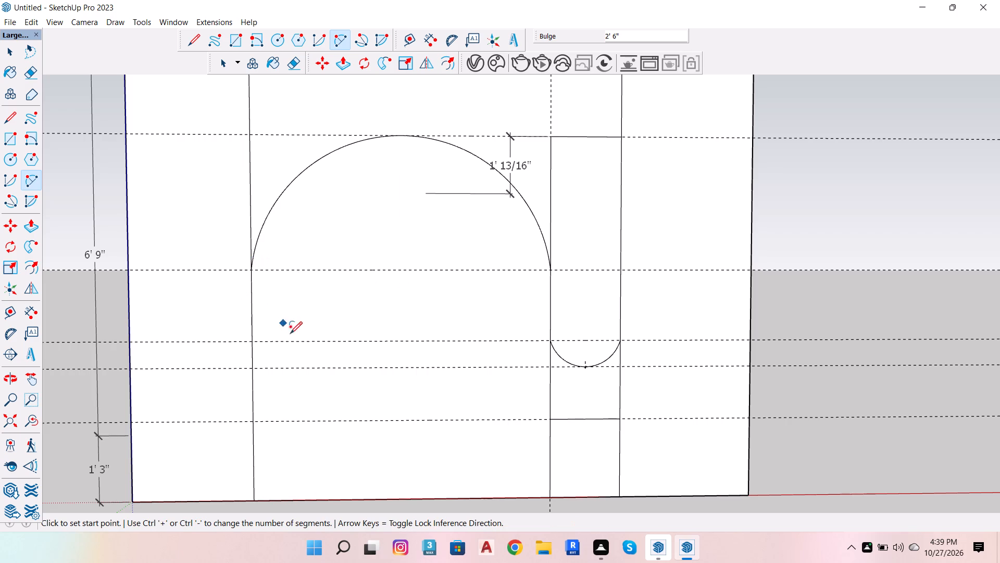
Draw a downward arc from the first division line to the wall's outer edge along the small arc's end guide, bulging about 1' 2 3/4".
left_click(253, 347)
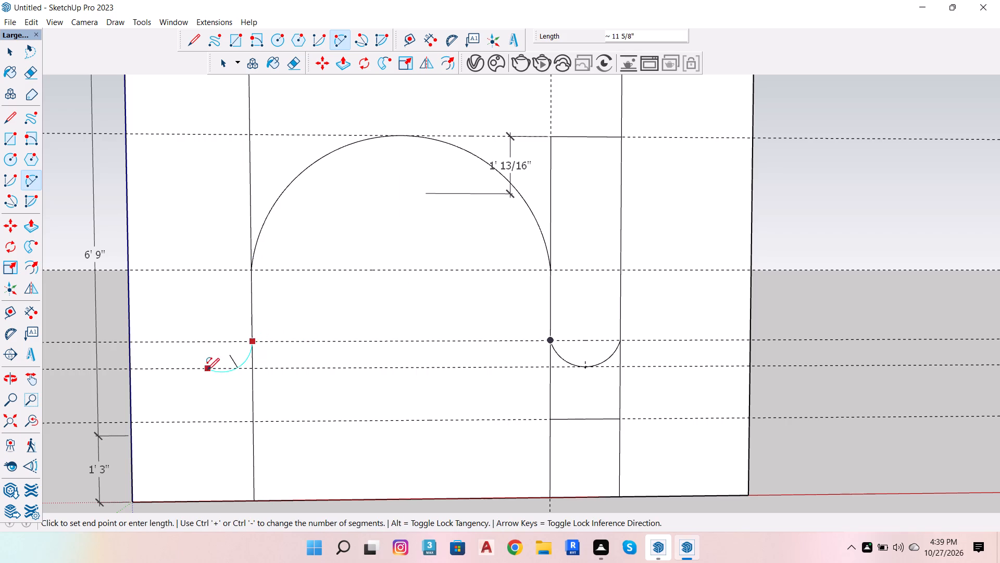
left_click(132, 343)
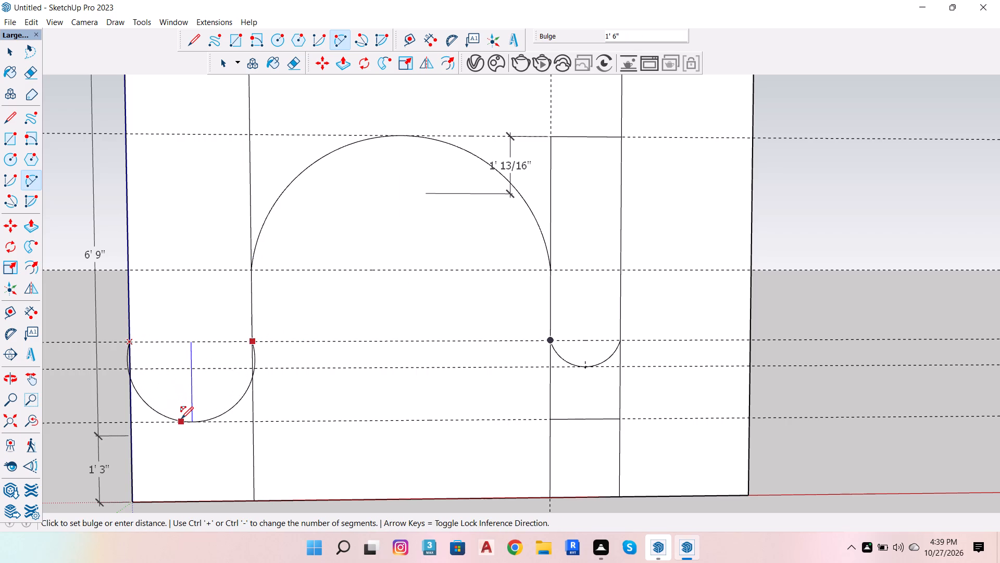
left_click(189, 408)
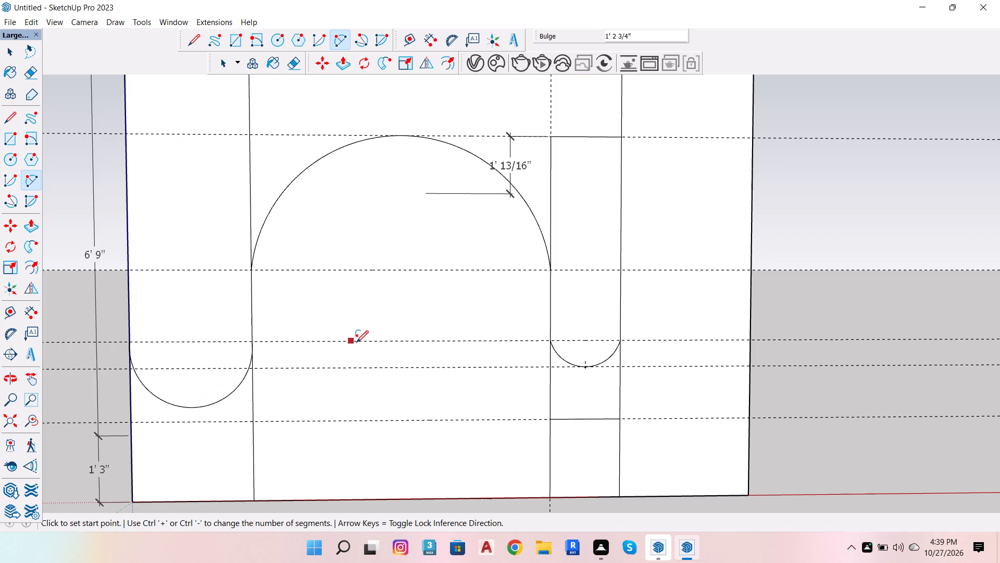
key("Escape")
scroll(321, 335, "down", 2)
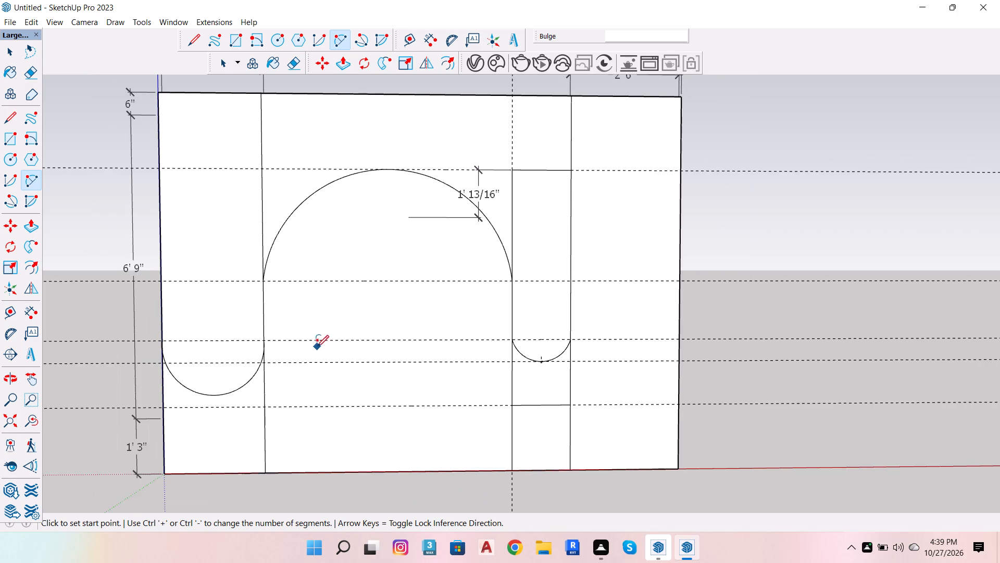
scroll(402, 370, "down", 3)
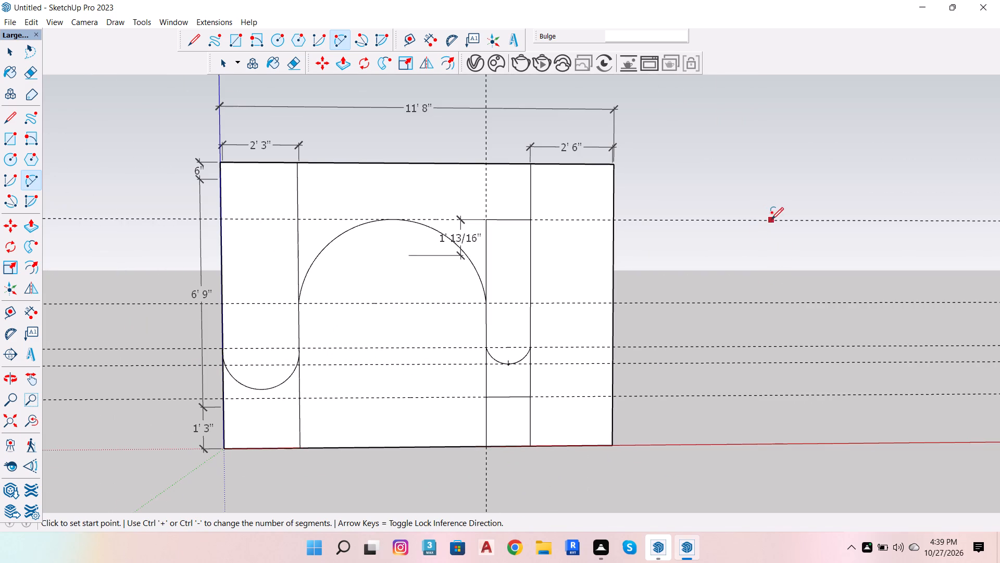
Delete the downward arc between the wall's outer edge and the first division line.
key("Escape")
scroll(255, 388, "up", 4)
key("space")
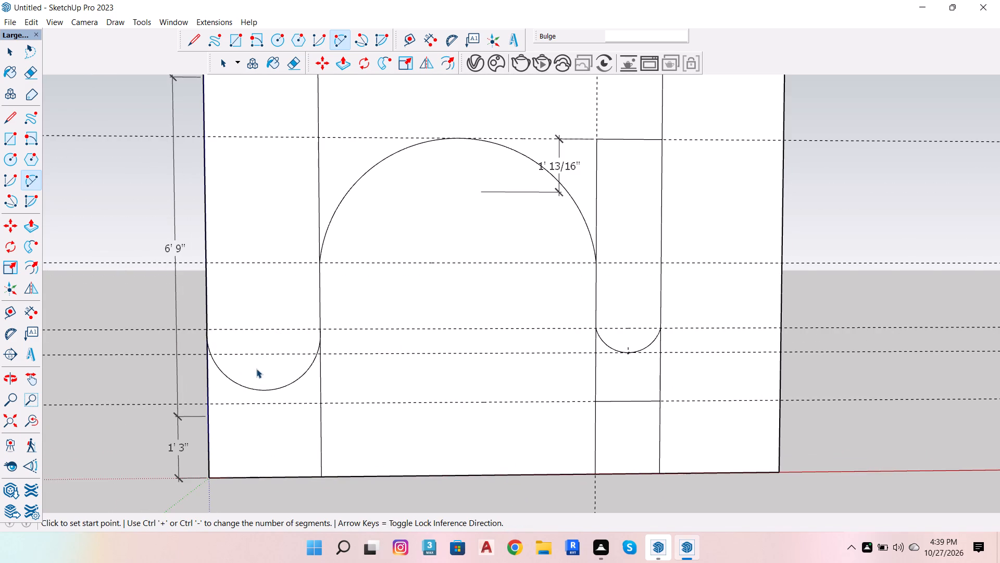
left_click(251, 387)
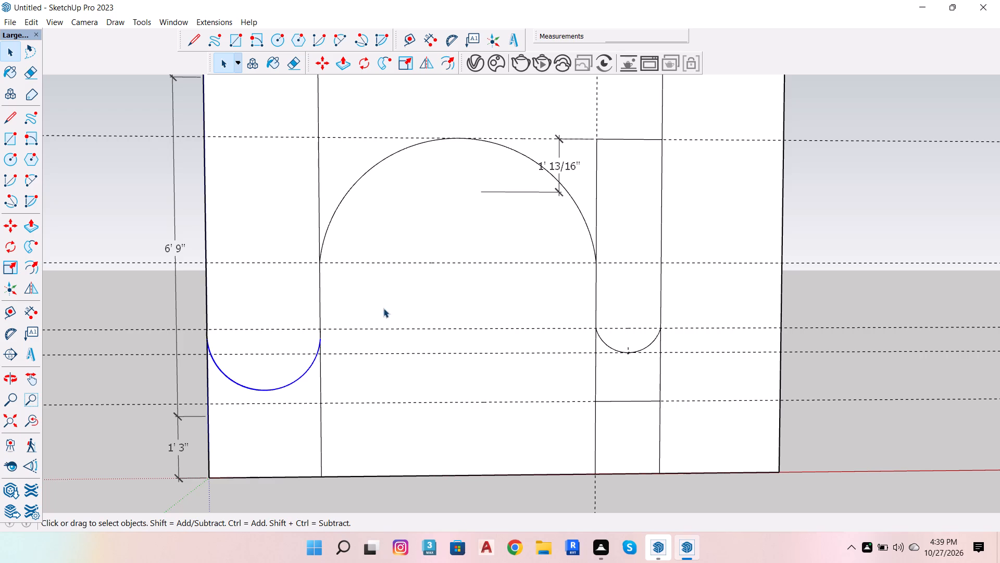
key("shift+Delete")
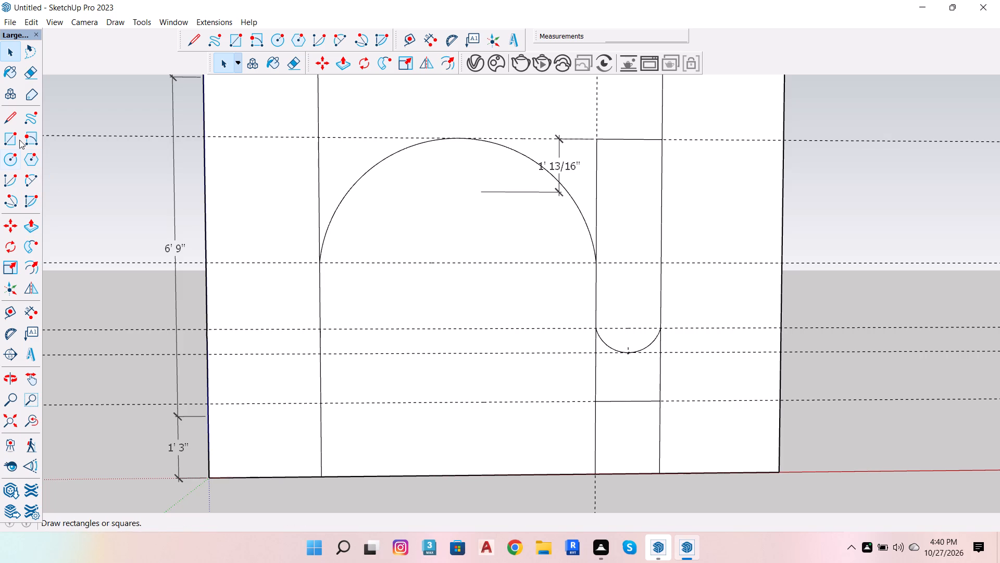
Erase the horizontal guide at the large arch's top and the short horizontal line across the narrow panel at that height.
left_click(34, 68)
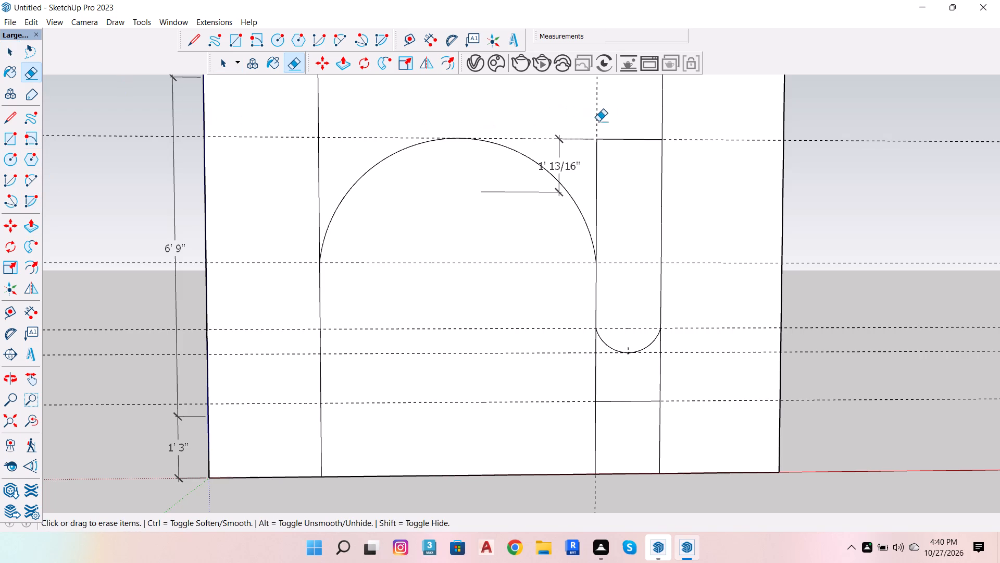
left_click_drag(606, 121, 620, 167)
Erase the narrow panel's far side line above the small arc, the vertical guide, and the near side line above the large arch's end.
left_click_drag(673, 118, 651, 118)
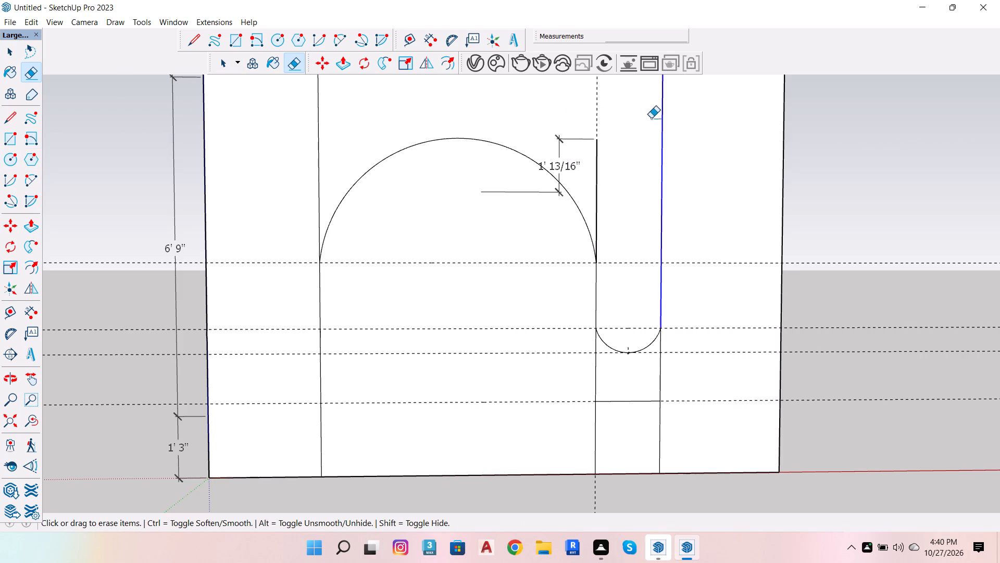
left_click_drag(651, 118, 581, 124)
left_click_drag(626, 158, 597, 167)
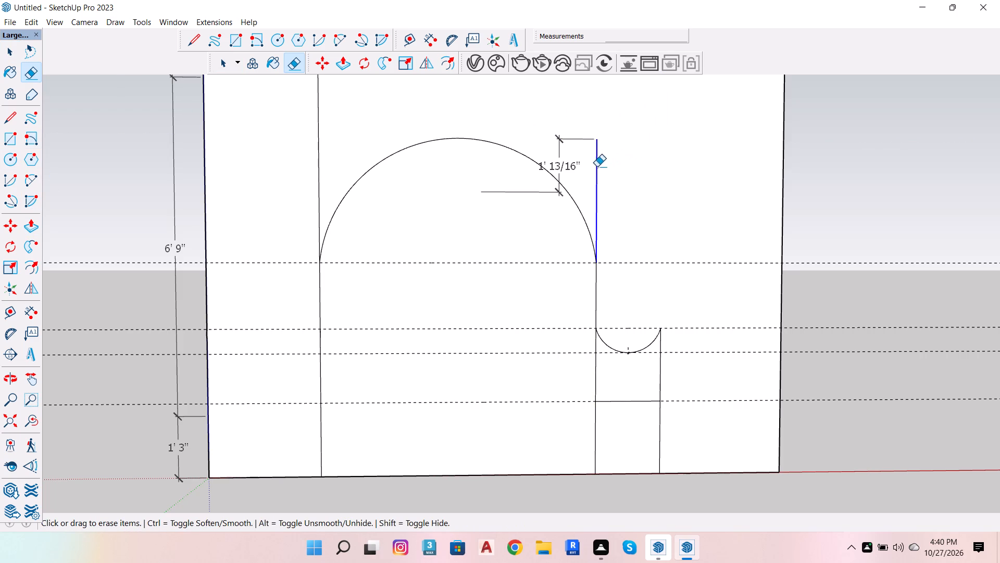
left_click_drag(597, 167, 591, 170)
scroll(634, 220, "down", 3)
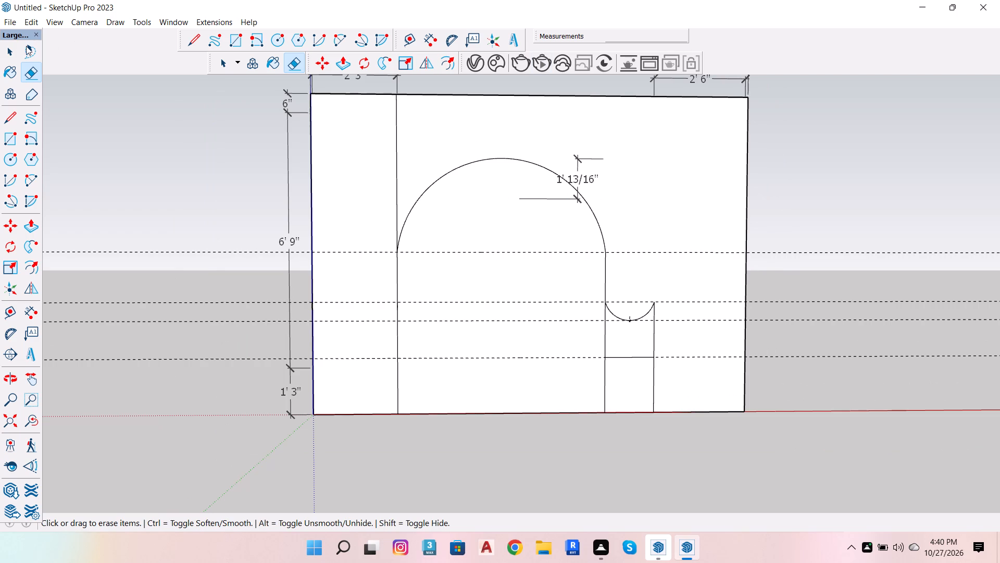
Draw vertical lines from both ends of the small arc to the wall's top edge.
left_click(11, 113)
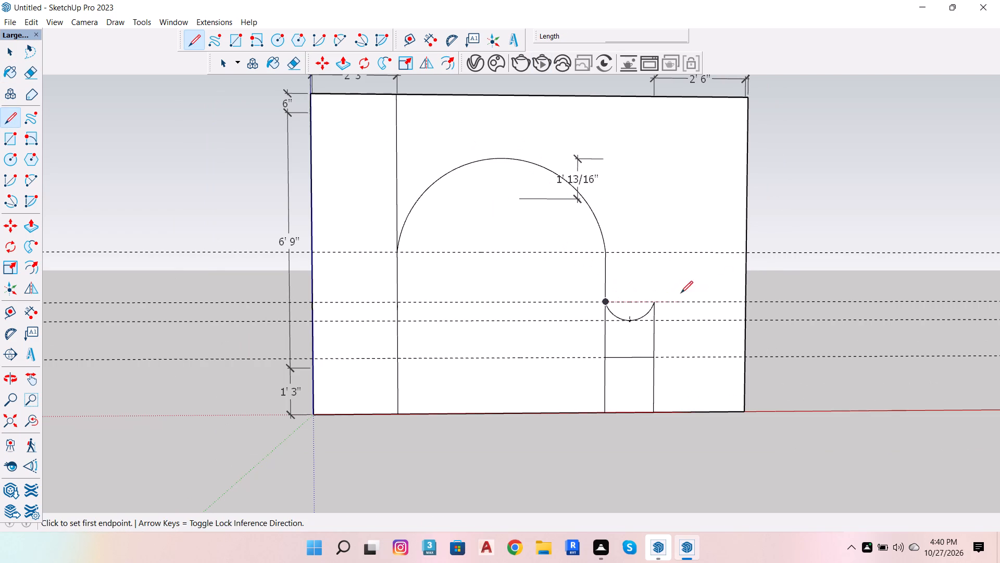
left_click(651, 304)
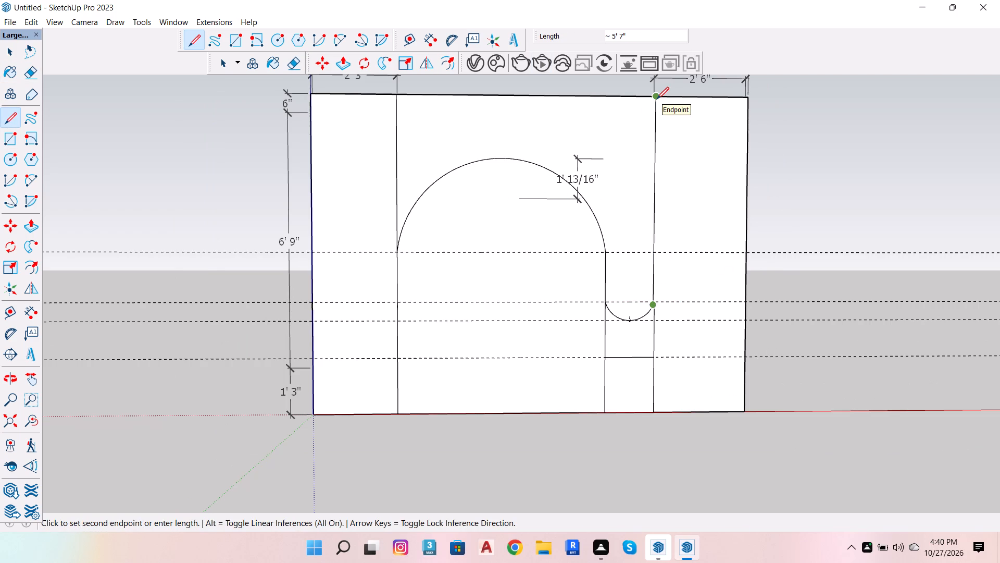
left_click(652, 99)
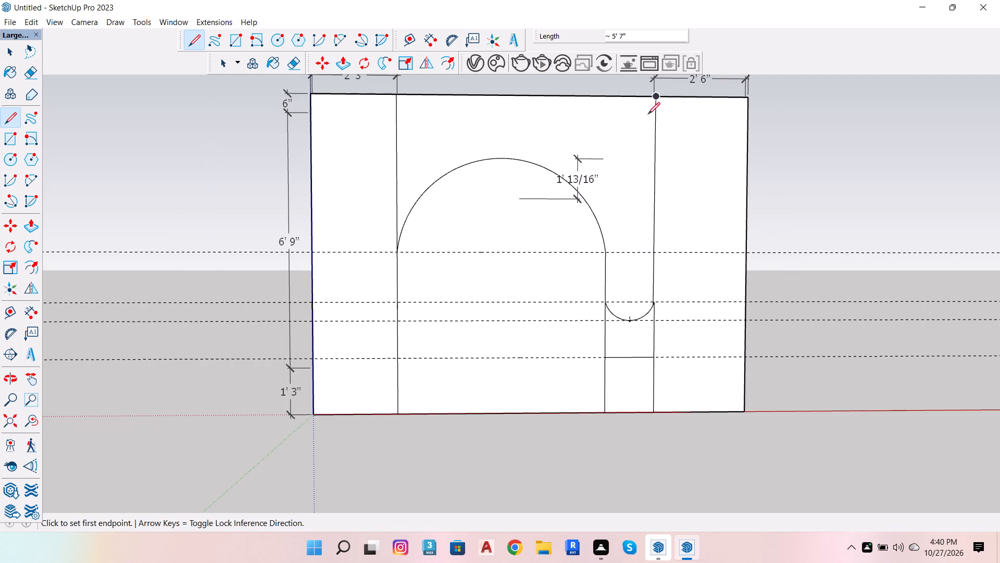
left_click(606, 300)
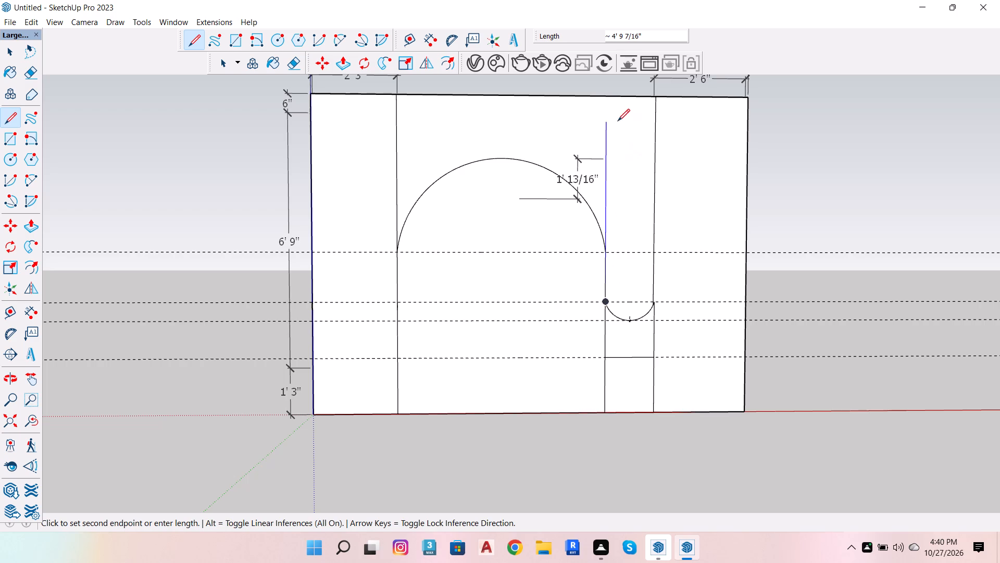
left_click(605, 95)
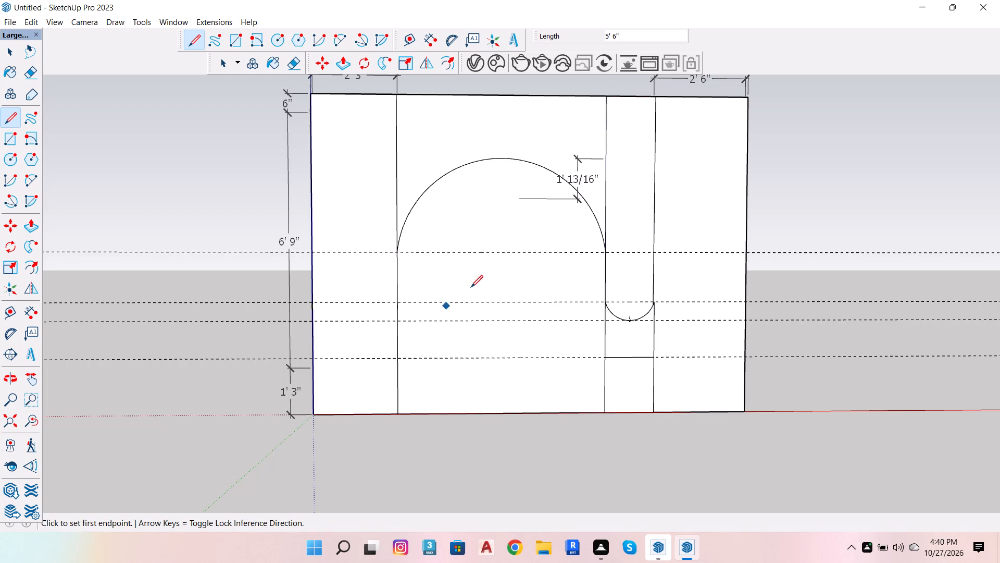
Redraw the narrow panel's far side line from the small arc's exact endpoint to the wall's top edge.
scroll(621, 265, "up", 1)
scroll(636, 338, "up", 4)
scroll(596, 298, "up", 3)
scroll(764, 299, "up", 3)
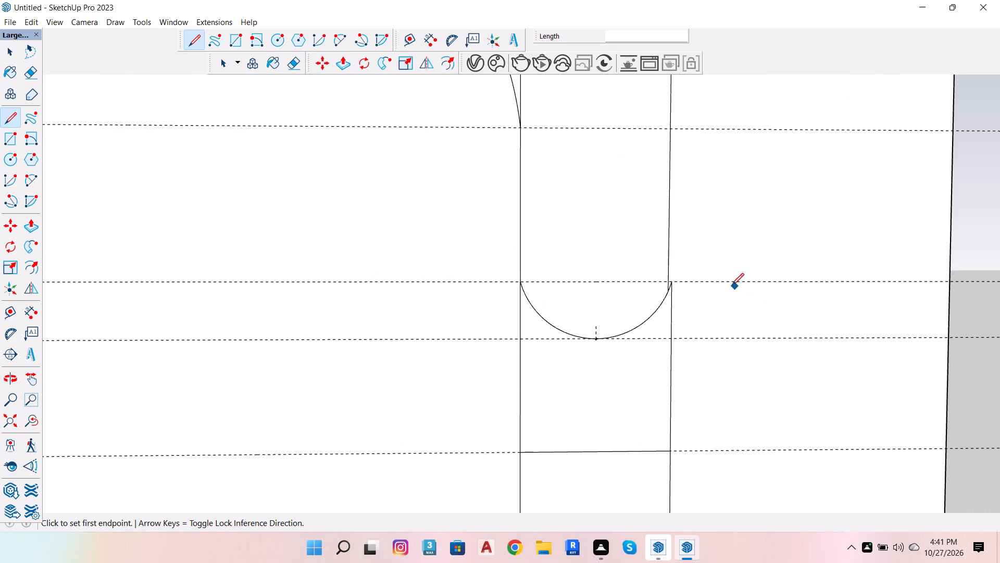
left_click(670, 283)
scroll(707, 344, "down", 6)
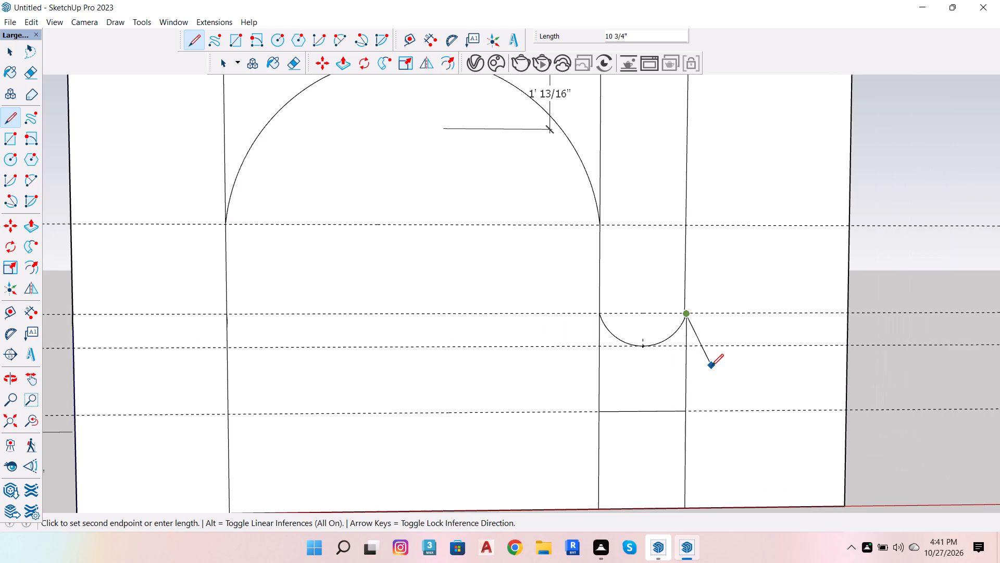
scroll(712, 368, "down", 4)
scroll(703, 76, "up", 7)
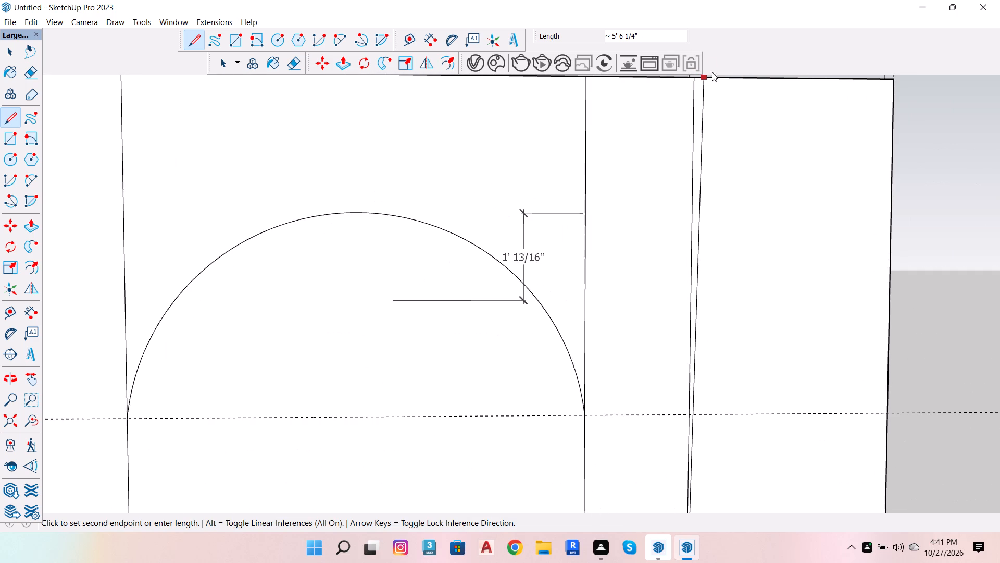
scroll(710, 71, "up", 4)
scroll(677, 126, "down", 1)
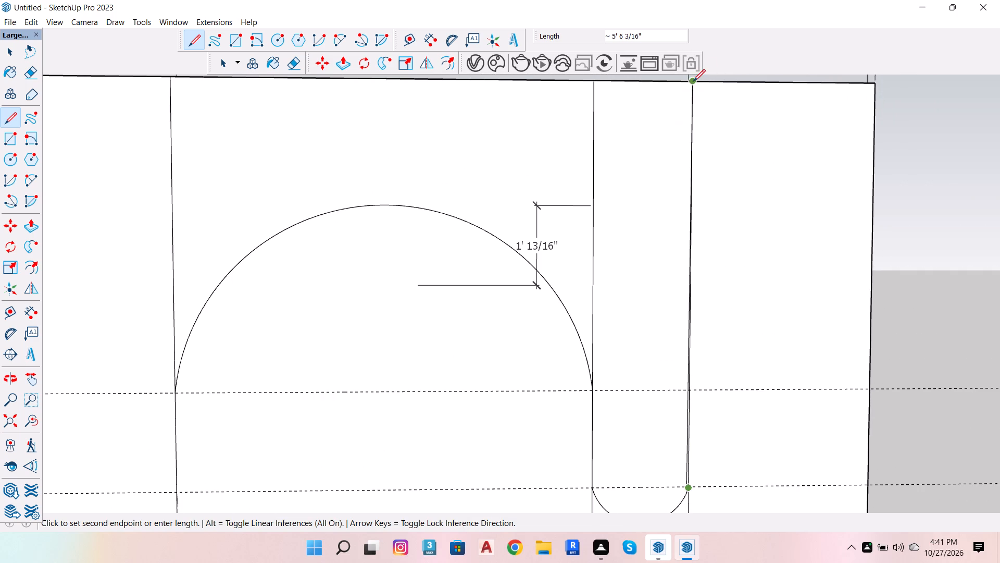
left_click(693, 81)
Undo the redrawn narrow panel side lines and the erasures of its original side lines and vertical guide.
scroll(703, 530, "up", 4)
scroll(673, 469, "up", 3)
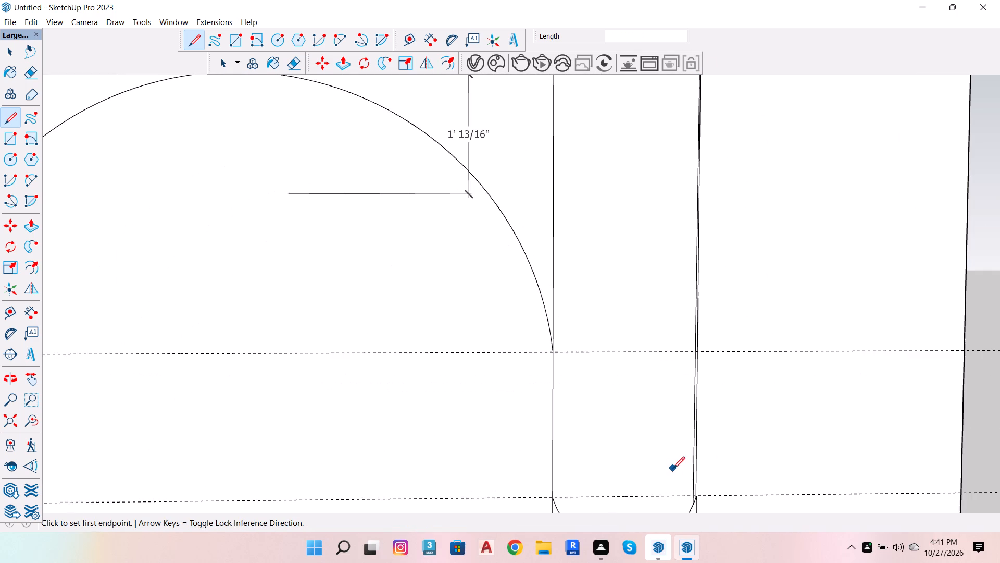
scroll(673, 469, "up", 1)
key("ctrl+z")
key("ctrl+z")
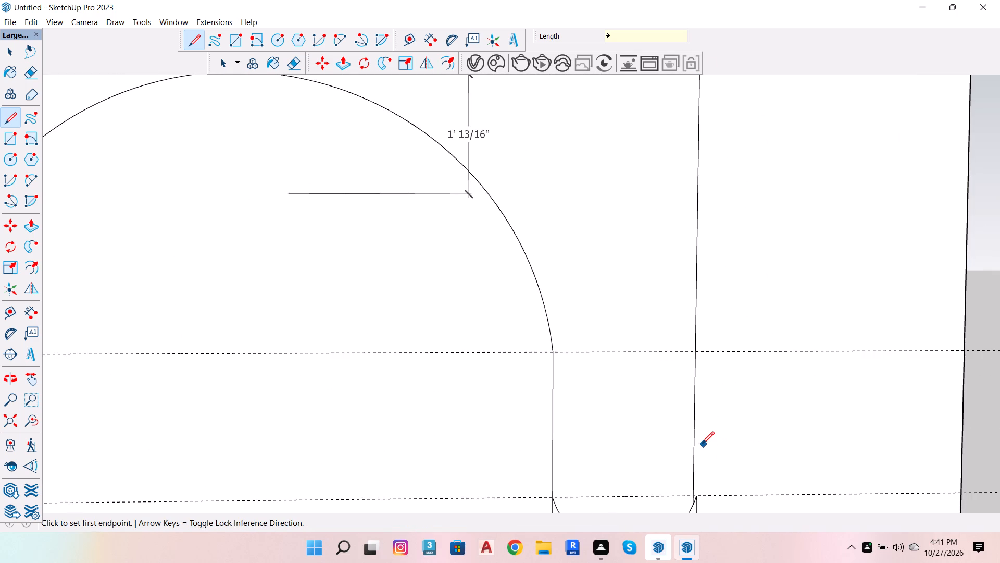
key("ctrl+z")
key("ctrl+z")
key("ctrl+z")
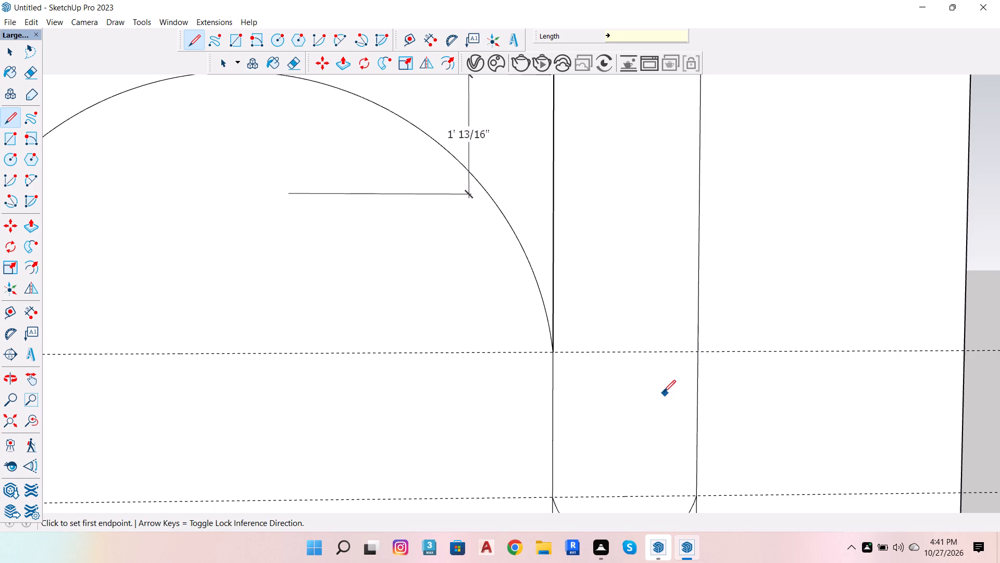
Draw a vertical line extending the narrow panel's near side from the large arch's top level to the wall's top edge.
scroll(661, 392, "down", 2)
scroll(580, 374, "down", 3)
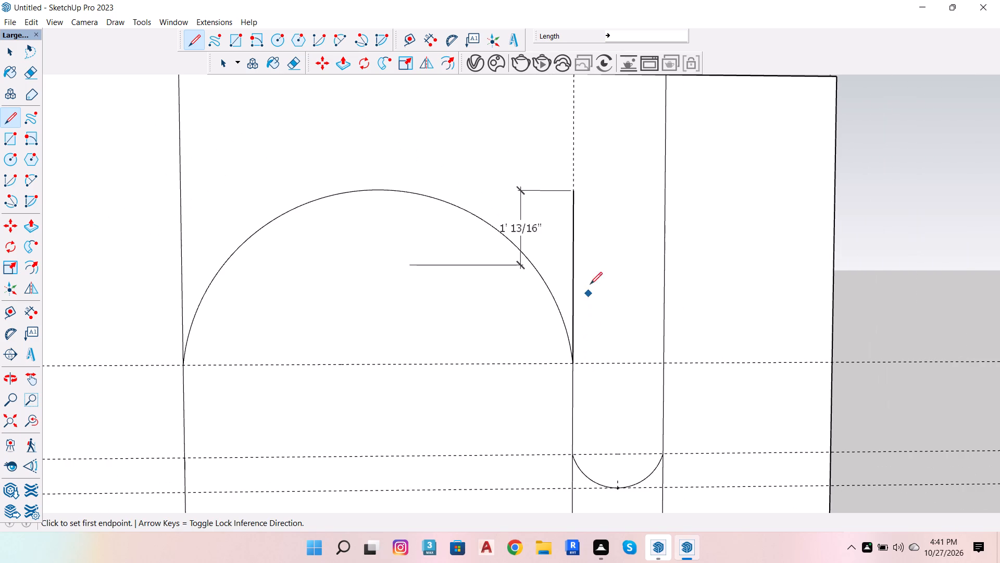
left_click(577, 189)
scroll(587, 229, "down", 3)
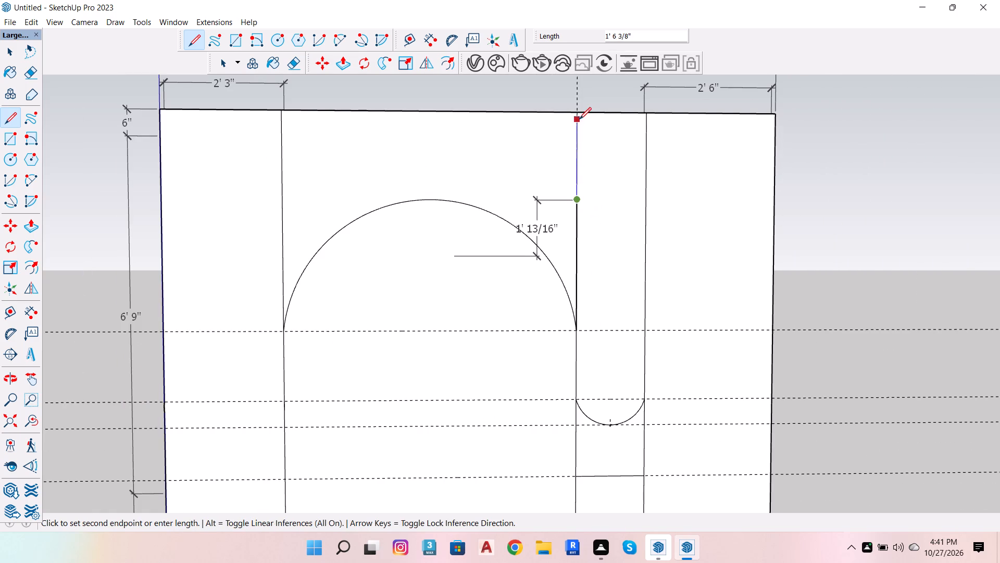
left_click(580, 114)
key("space")
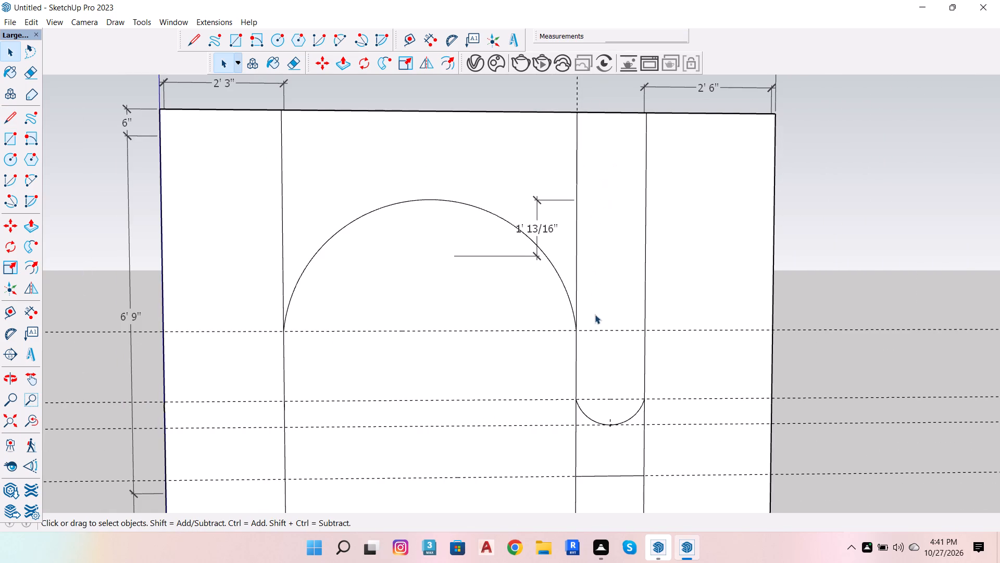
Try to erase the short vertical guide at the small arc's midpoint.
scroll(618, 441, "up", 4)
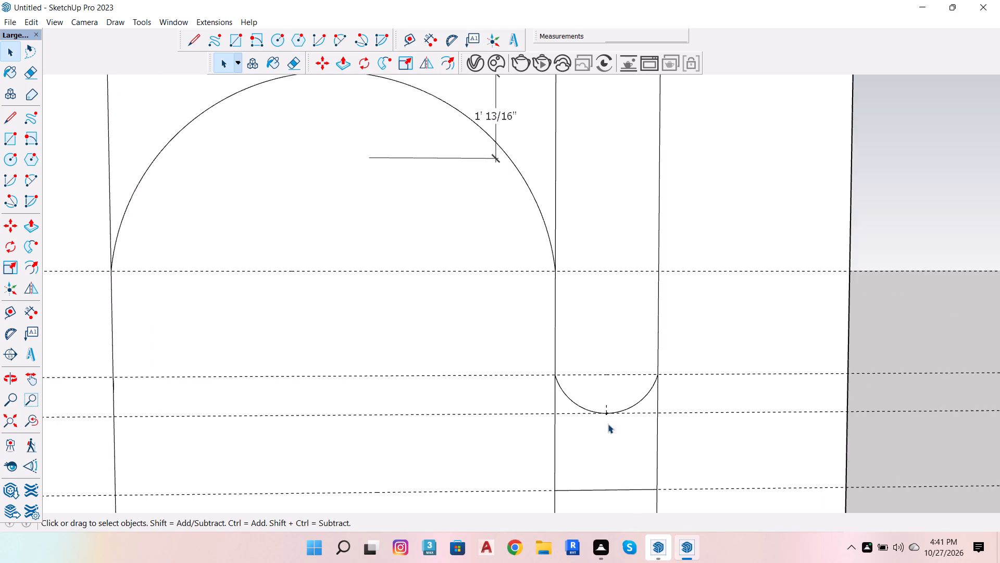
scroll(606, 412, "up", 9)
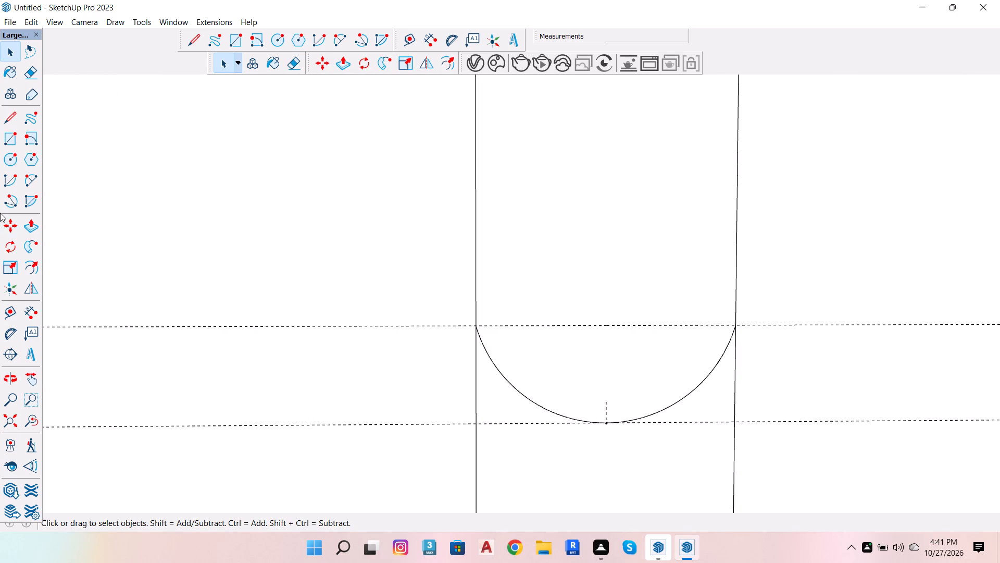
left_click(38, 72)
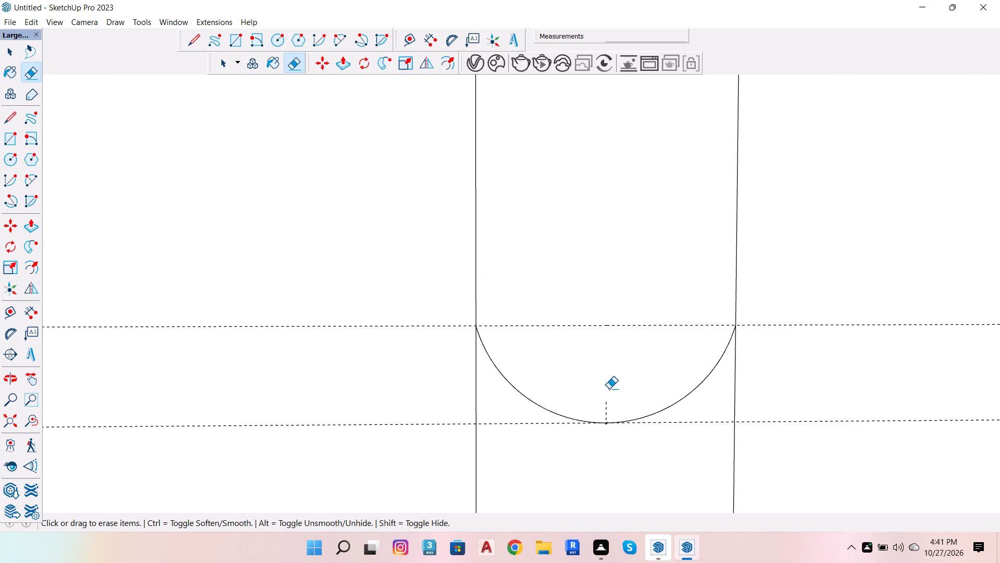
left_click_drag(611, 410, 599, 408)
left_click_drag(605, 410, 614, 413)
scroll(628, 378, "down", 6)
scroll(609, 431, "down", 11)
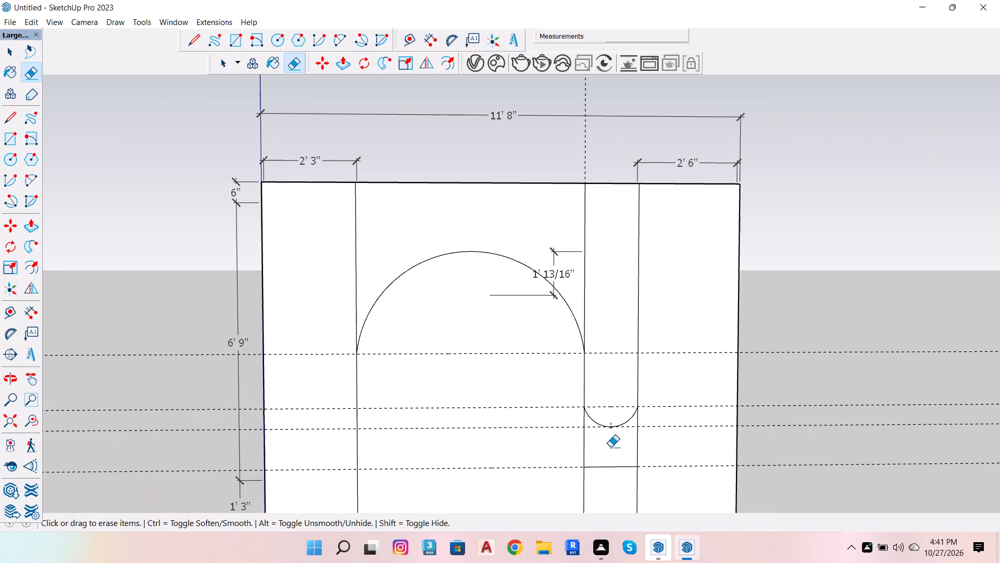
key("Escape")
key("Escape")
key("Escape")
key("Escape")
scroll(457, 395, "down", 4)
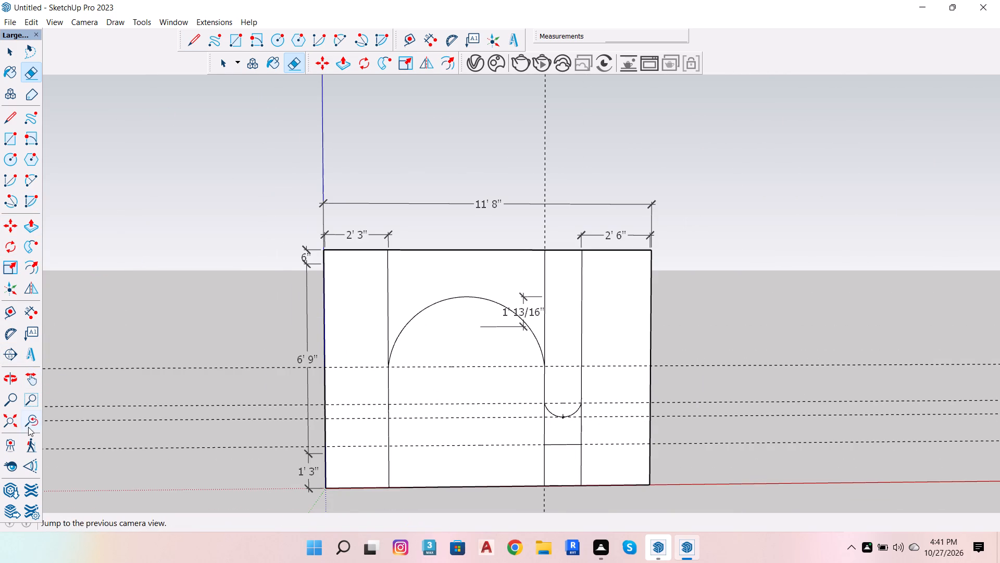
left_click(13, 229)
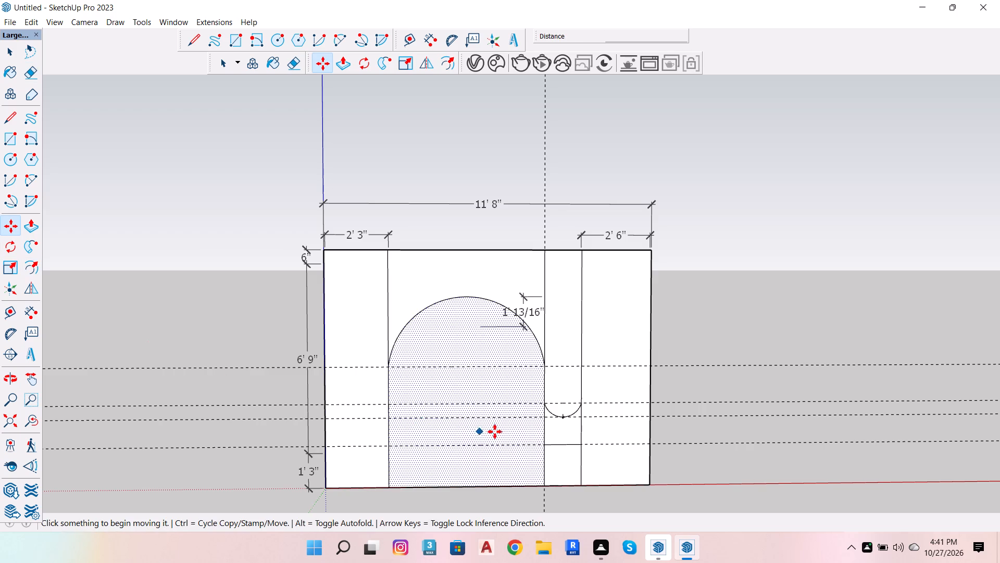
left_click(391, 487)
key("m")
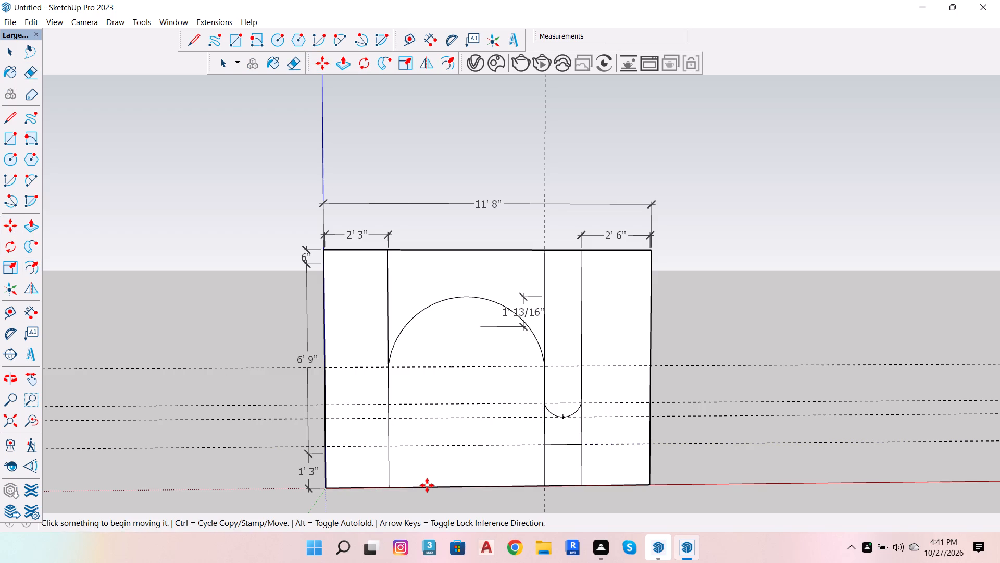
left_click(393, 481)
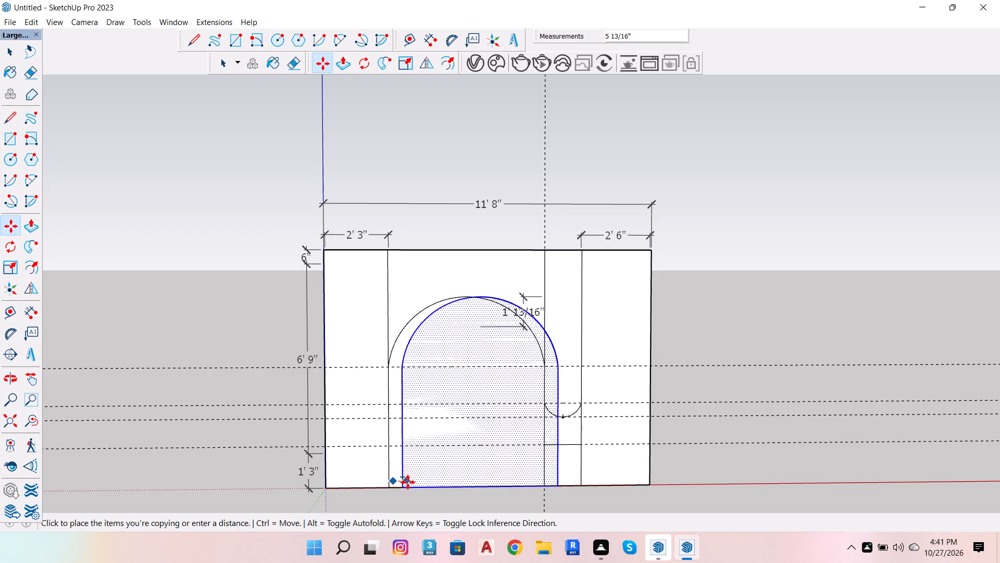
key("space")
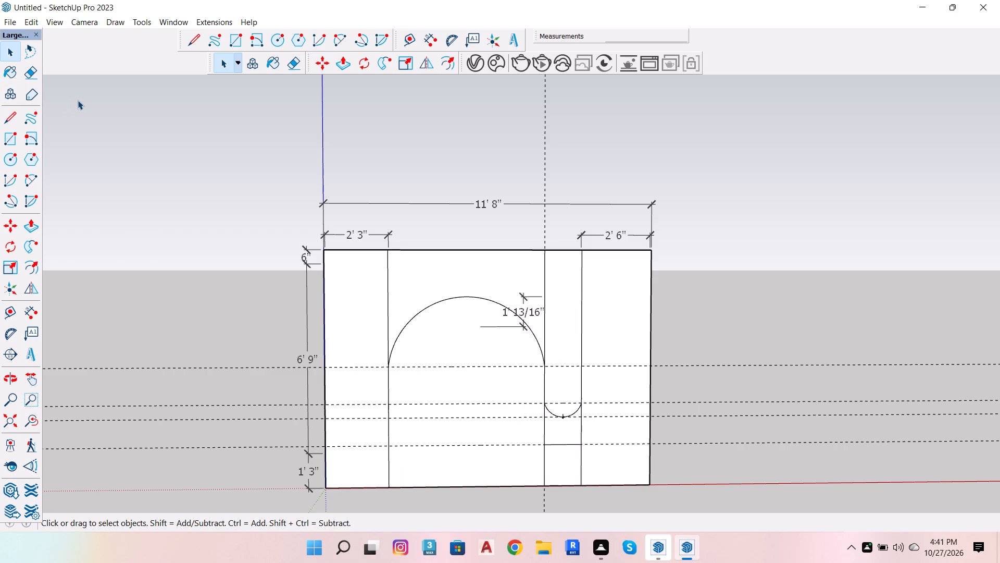
Offset the outline of the 2' 3" wide panel outward by about 1 3/16".
double_click(334, 260)
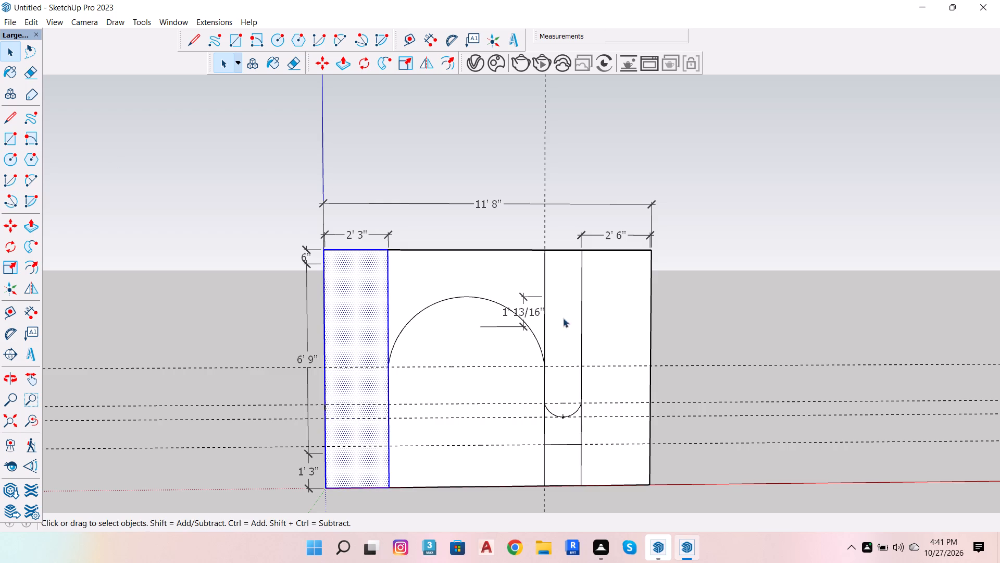
double_click(342, 283)
left_click(354, 296)
left_click_drag(354, 296, 359, 295)
left_click(359, 295)
left_click(35, 266)
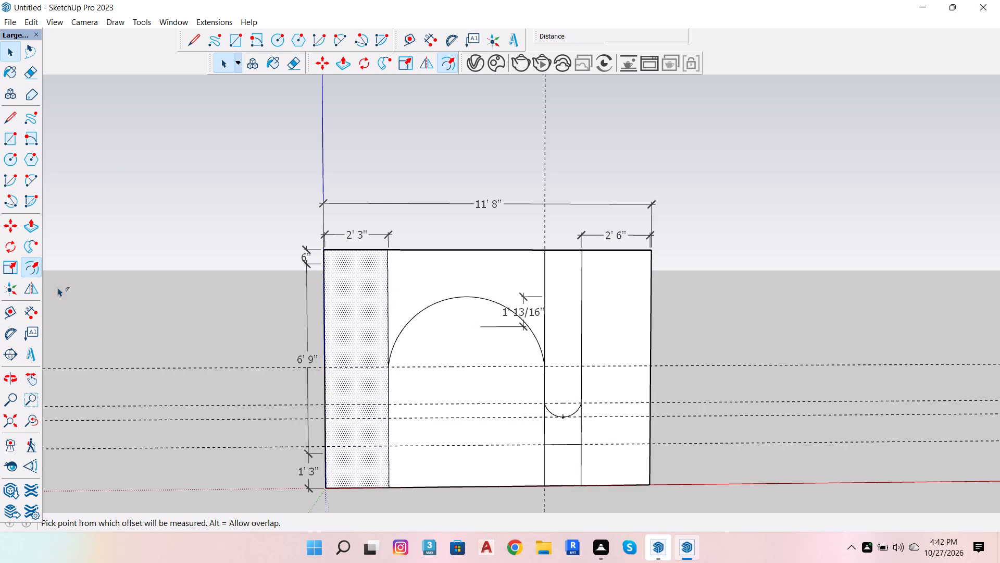
left_click(392, 488)
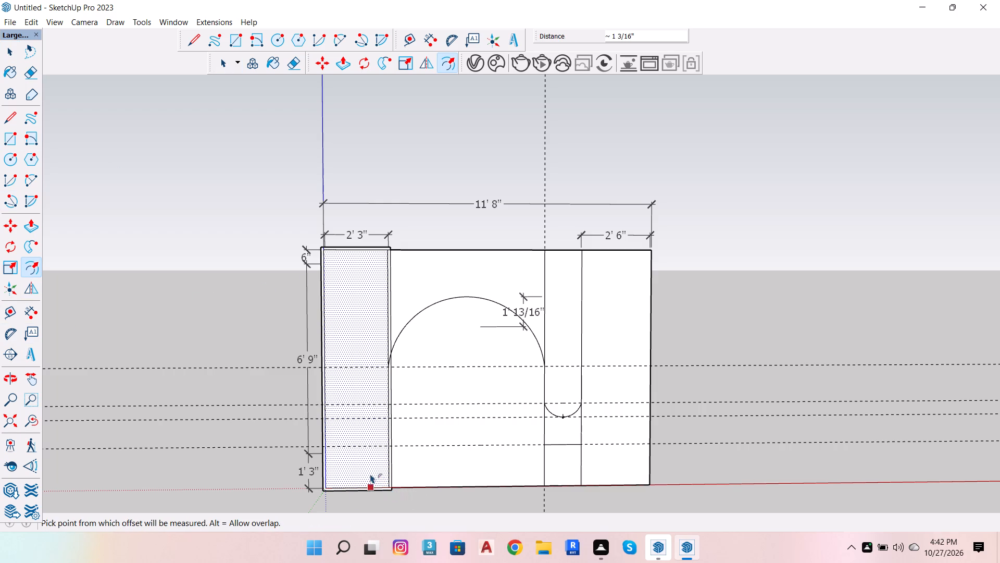
left_click(389, 486)
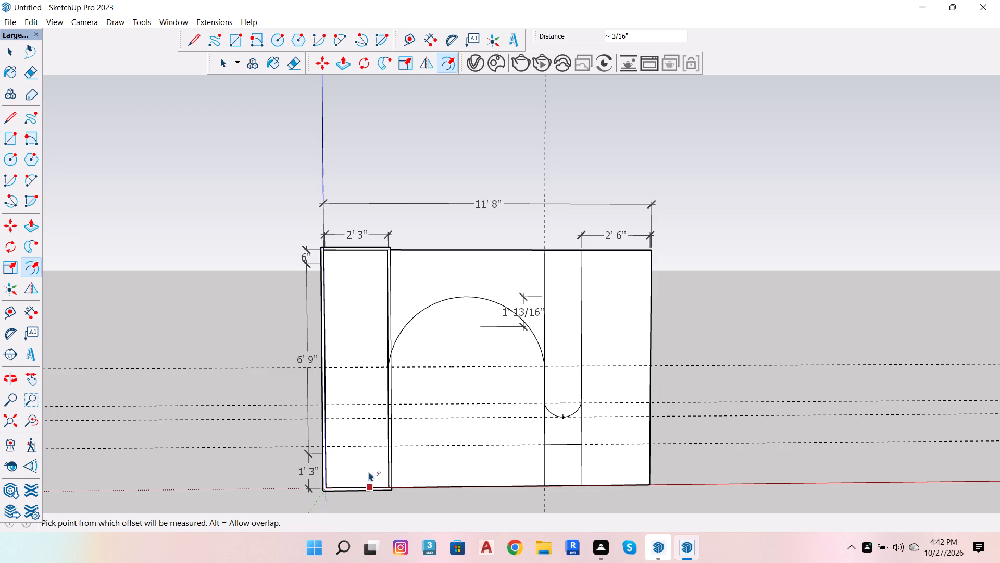
Offset the outline of the 2' 3" wide panel inward by 1".
scroll(385, 487, "up", 4)
left_click(396, 489)
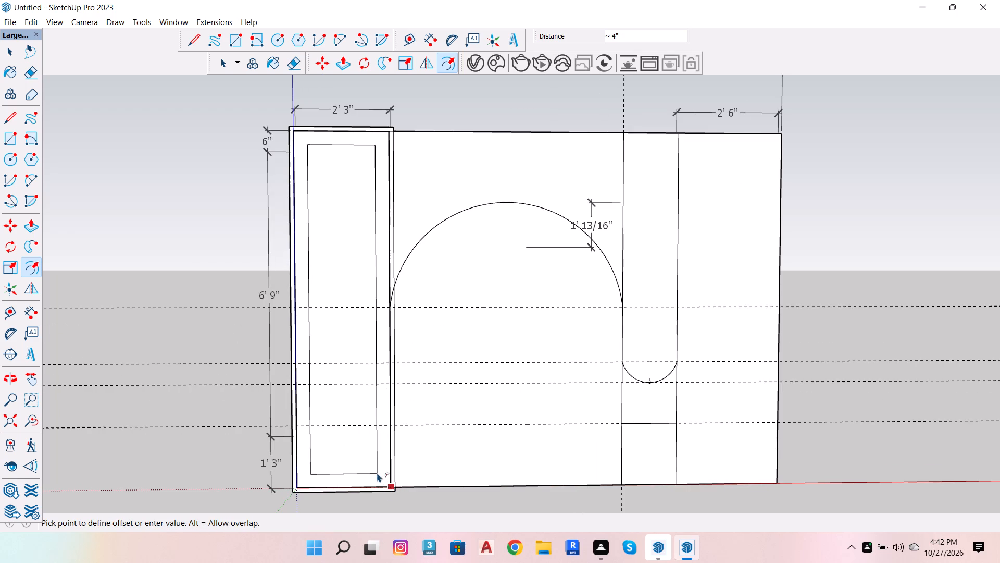
key("1")
key("Return")
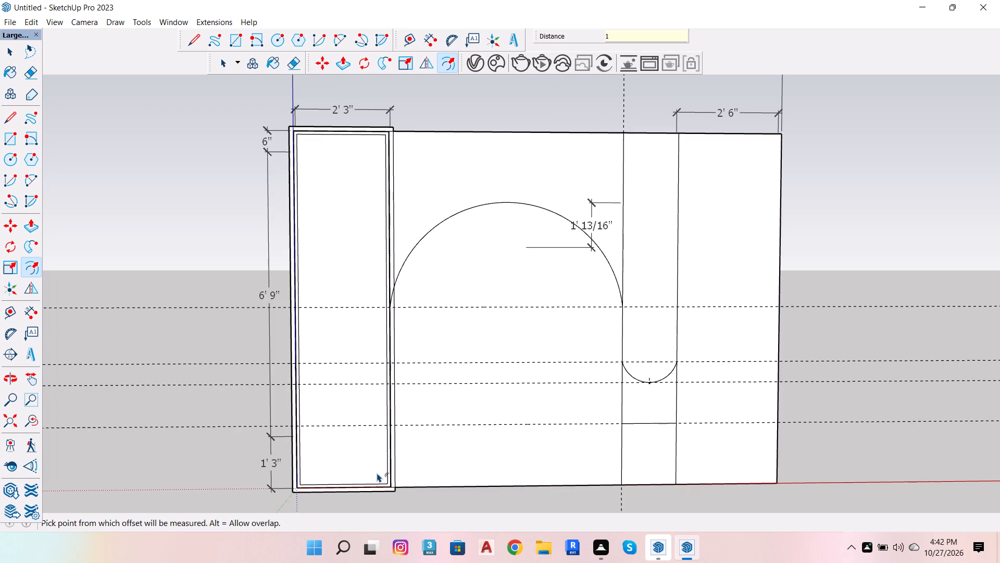
Erase the surplus outward-offset edges along the base and lower arch-side corner of the 2' 3" panel.
key("Escape")
scroll(381, 503, "up", 5)
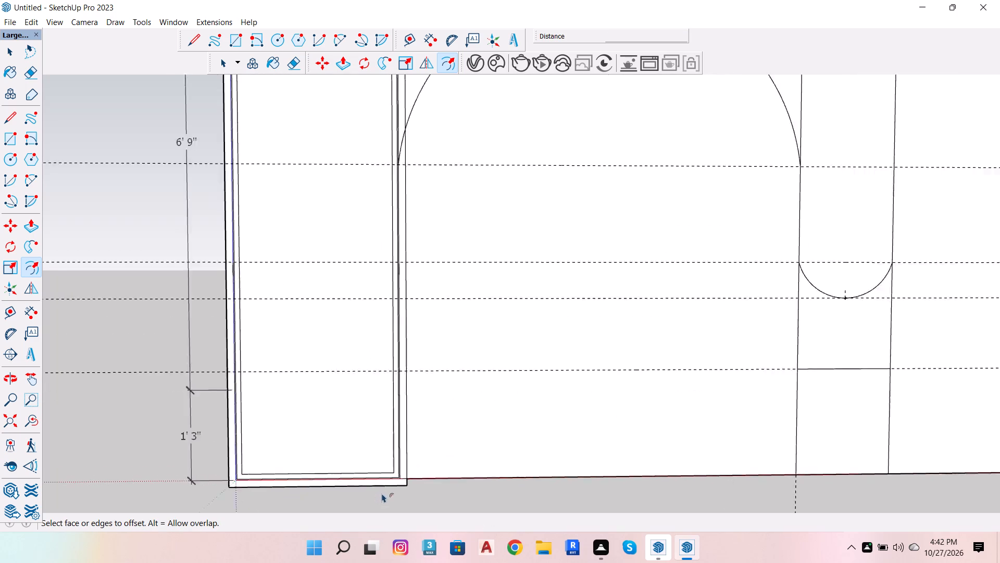
scroll(382, 493, "up", 5)
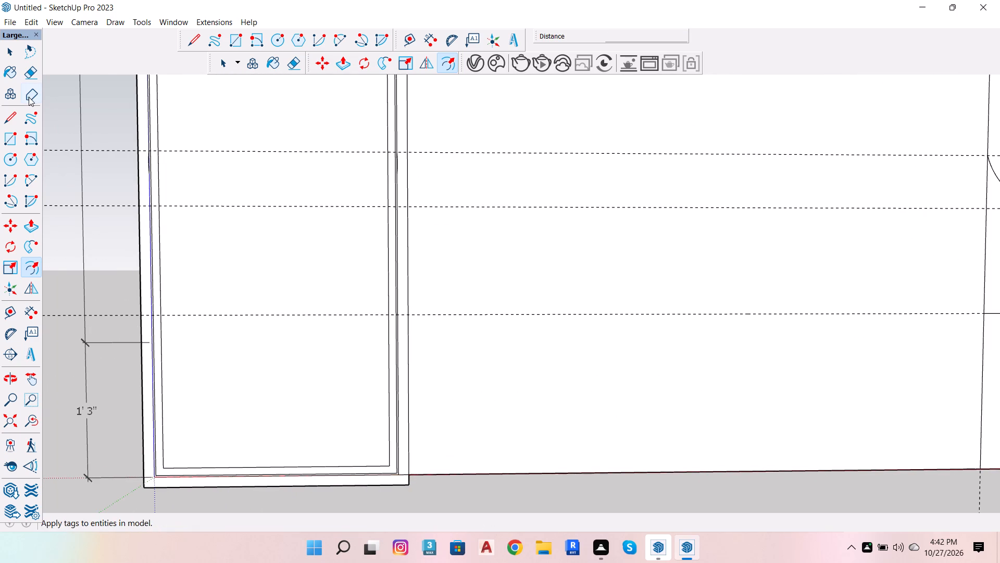
left_click(33, 69)
left_click_drag(300, 492, 300, 486)
left_click_drag(412, 440, 407, 439)
scroll(413, 480, "up", 4)
left_click_drag(412, 487, 395, 484)
scroll(395, 458, "up", 4)
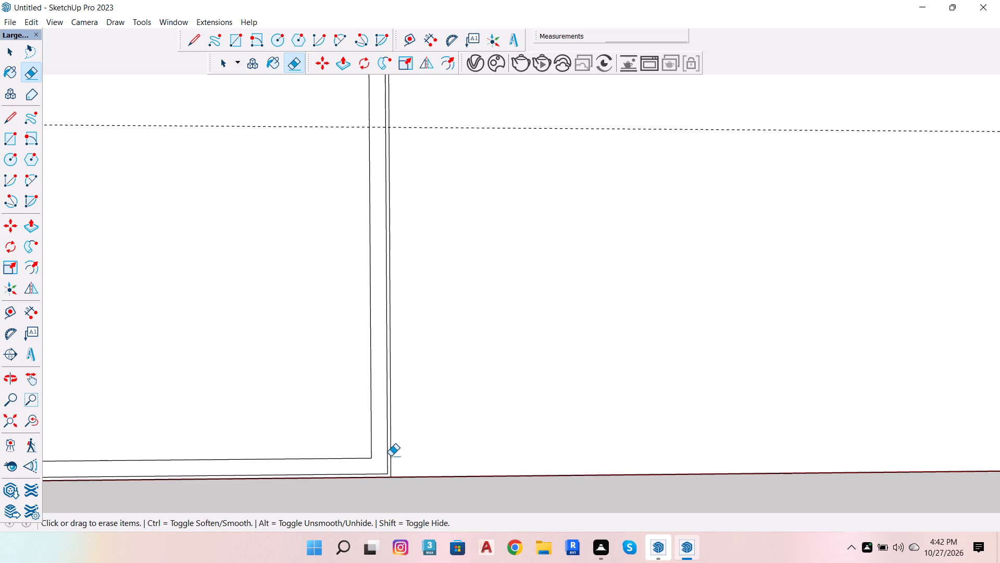
scroll(384, 459, "up", 3)
left_click(390, 458)
scroll(396, 467, "down", 1)
scroll(385, 479, "up", 4)
left_click(385, 479)
Erase the surplus offset edges along the lower part of the 2' 3" panel's outer side, at the wall's end.
scroll(454, 467, "down", 6)
scroll(333, 501, "down", 5)
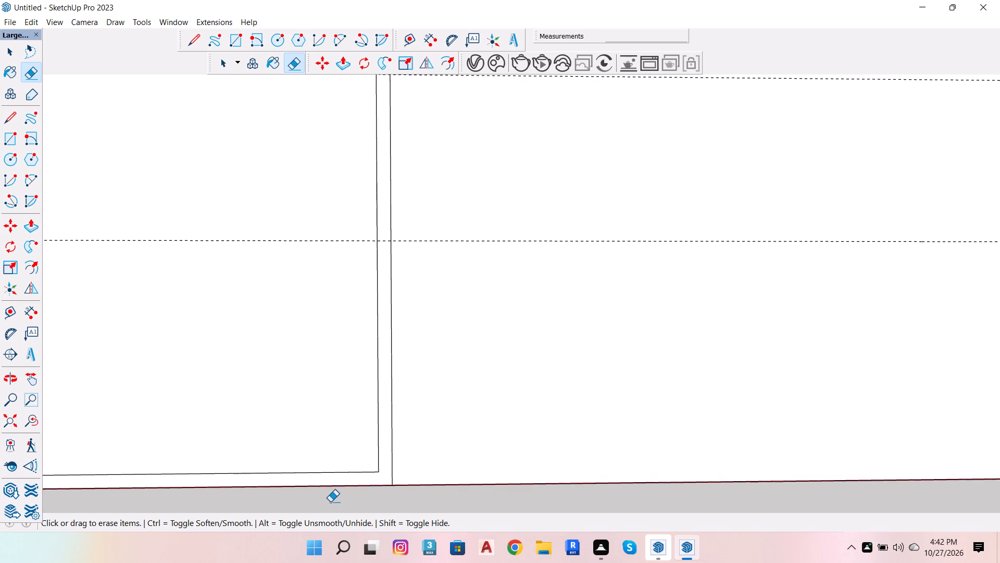
scroll(486, 421, "down", 4)
scroll(161, 471, "up", 10)
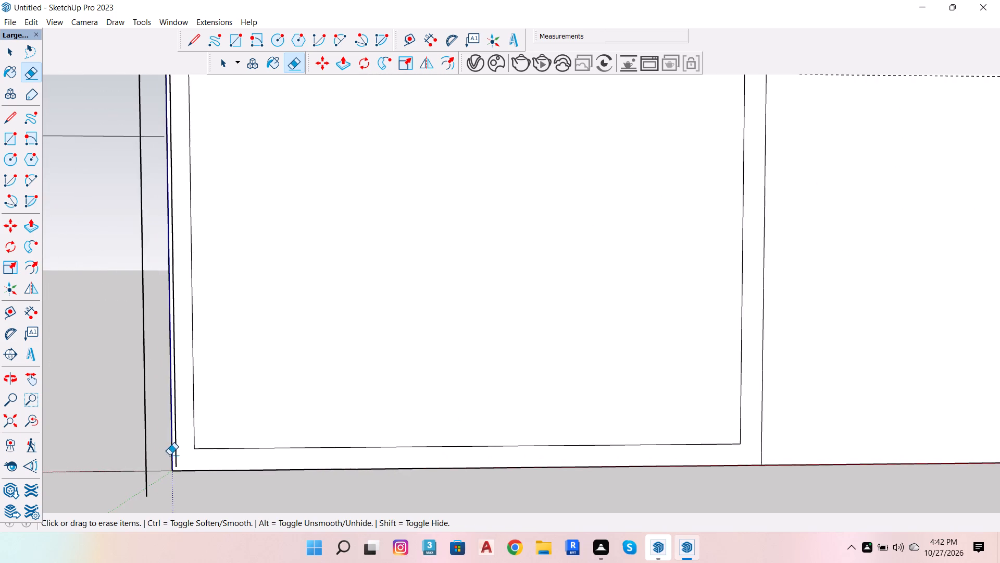
scroll(173, 455, "up", 5)
left_click_drag(180, 454, 173, 456)
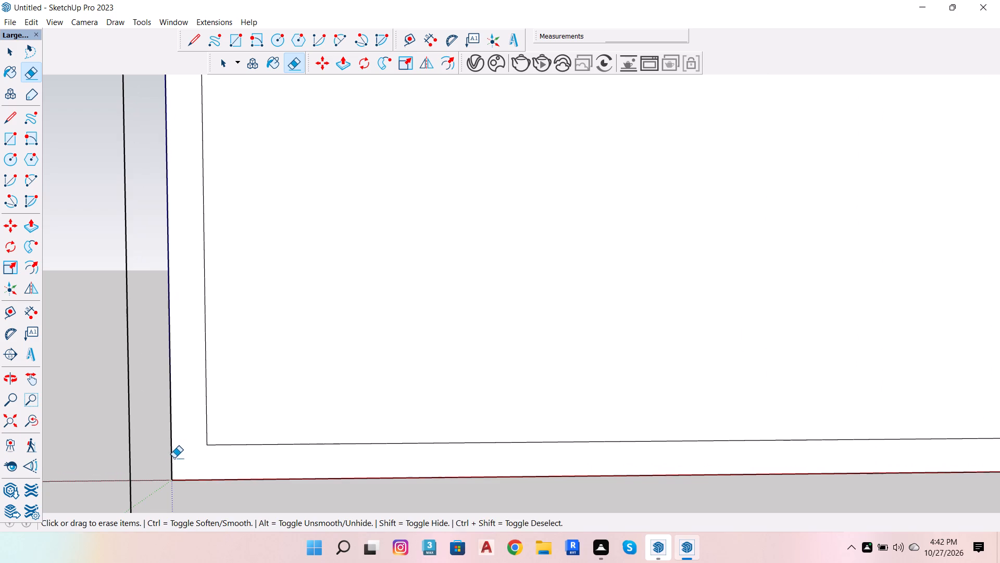
left_click_drag(141, 468, 99, 467)
scroll(376, 453, "down", 13)
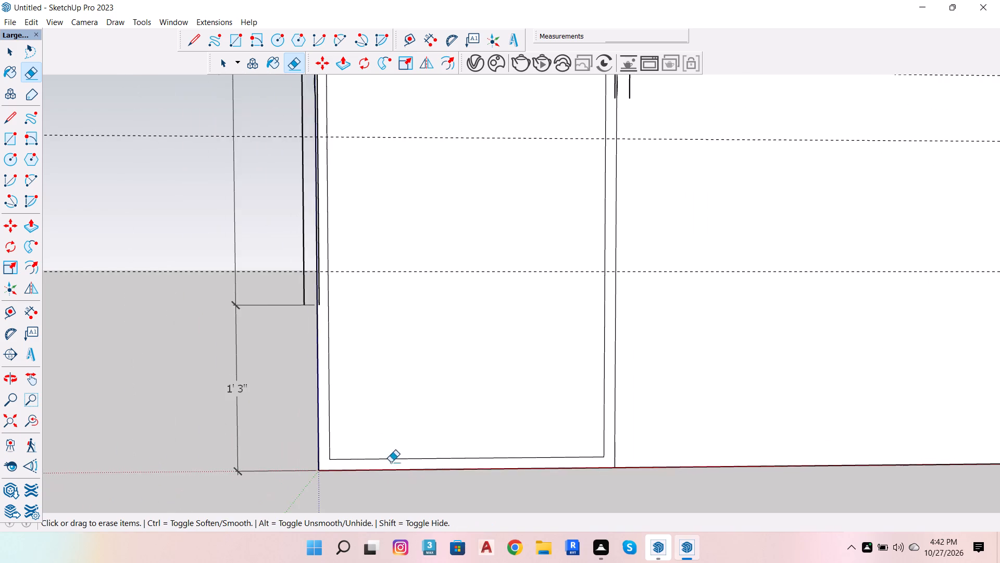
scroll(265, 285, "up", 5)
left_click_drag(323, 300, 317, 300)
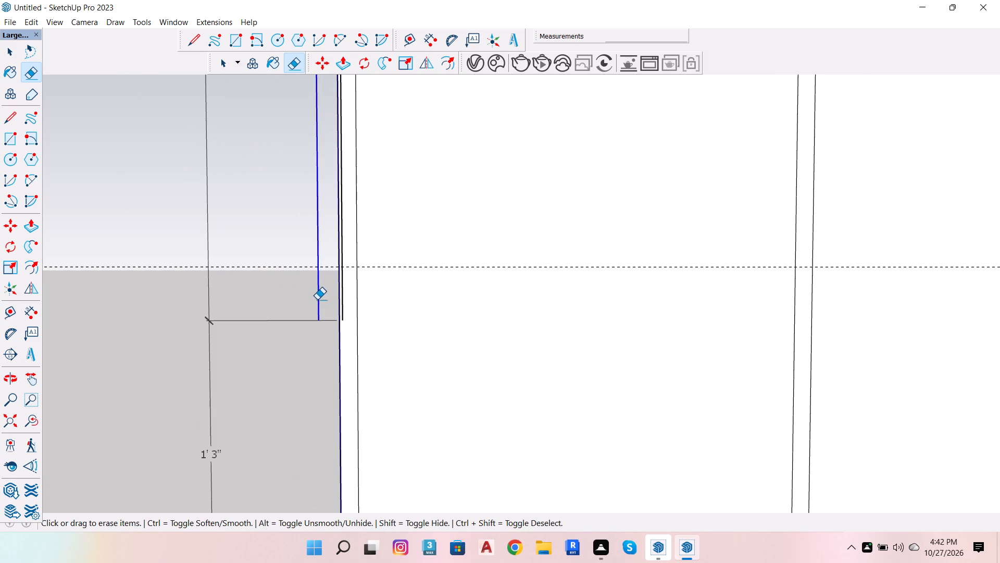
left_click_drag(317, 300, 316, 300)
scroll(340, 309, "up", 4)
left_click_drag(346, 314, 341, 314)
Erase the duplicate offset segments on the arch side of the 2' 3" panel, below the large arch's spring point.
scroll(363, 390, "down", 10)
scroll(635, 173, "up", 1)
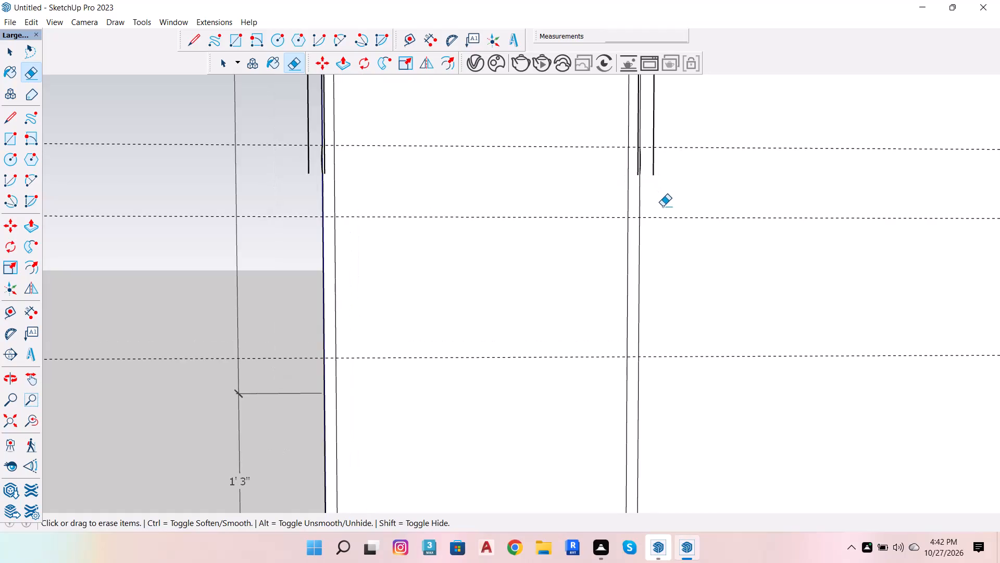
scroll(664, 214, "down", 1)
left_click(655, 173)
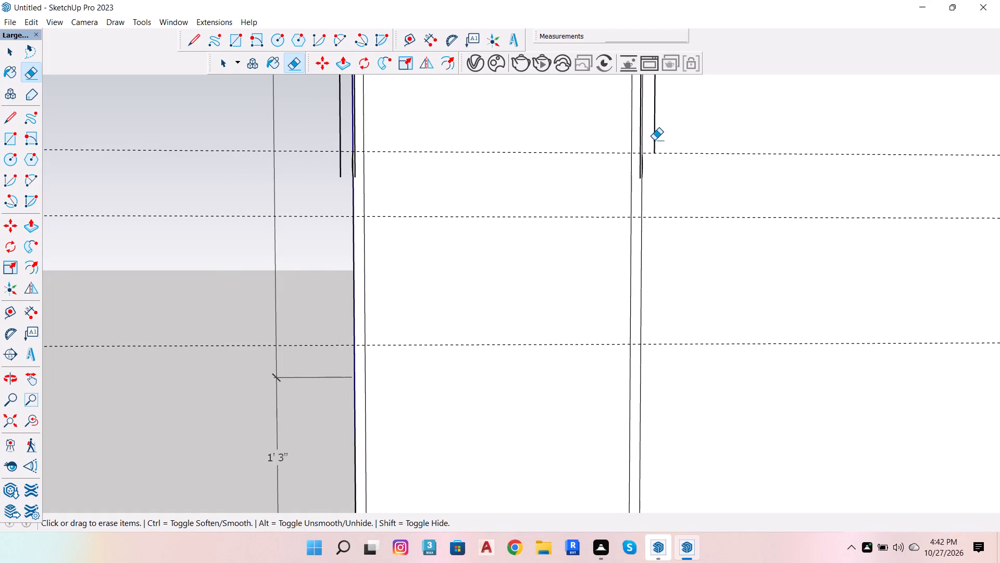
left_click(654, 140)
scroll(621, 155, "up", 7)
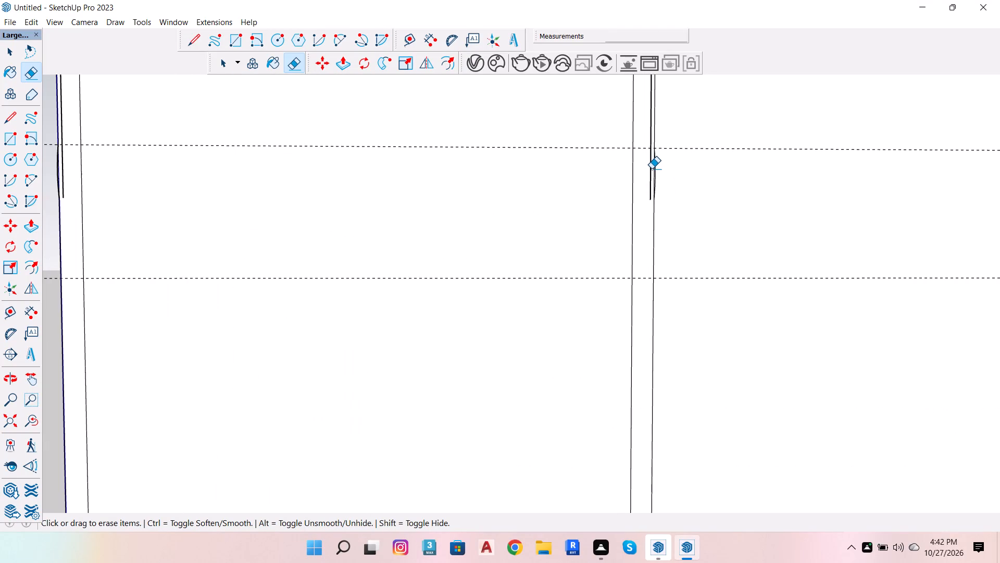
left_click(652, 169)
scroll(658, 173, "up", 4)
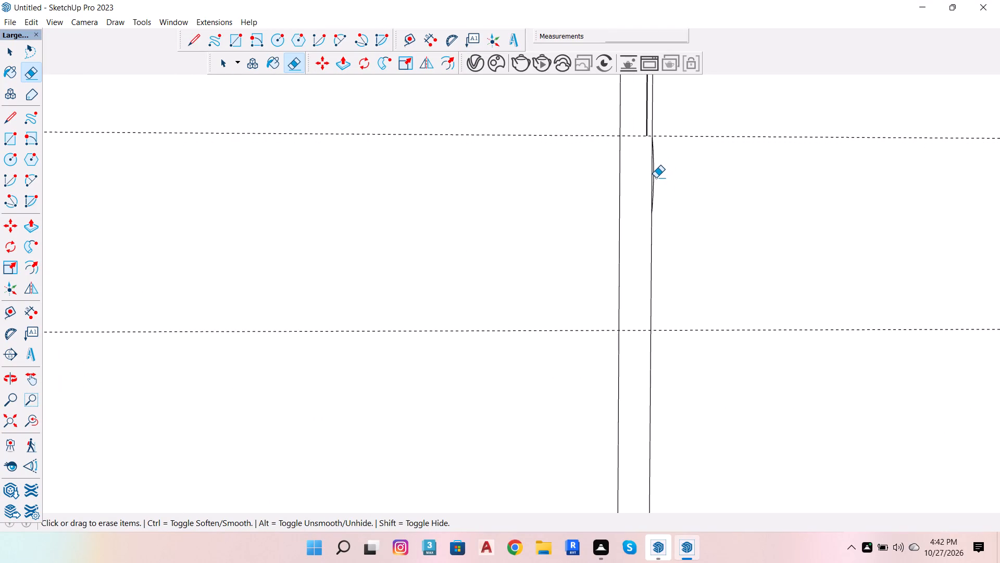
left_click(656, 178)
scroll(654, 177, "up", 5)
left_click(654, 177)
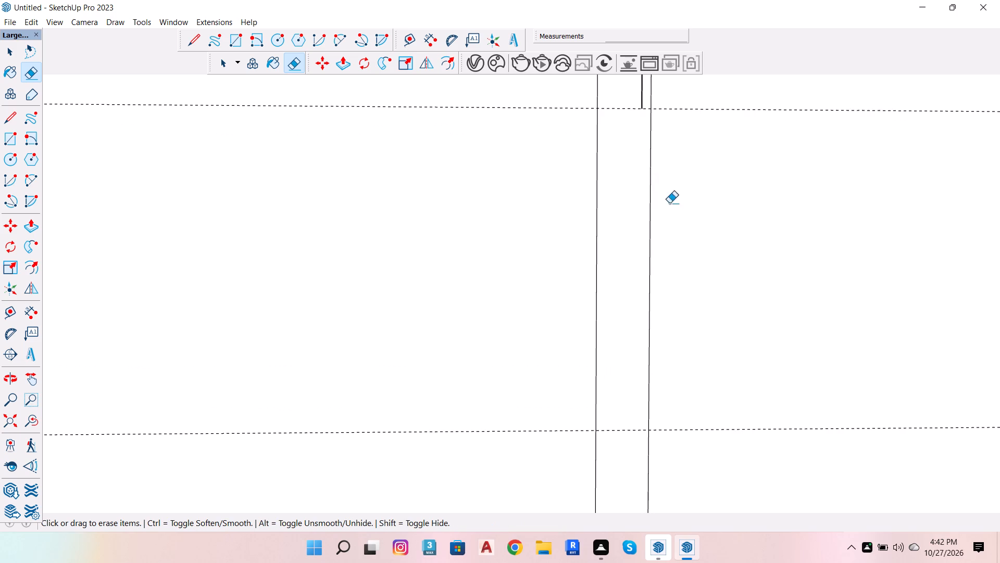
scroll(672, 214, "down", 5)
scroll(652, 136, "up", 1)
left_click(654, 134)
Erase the remaining surplus offset edges on the 2' 3" panel's arch side, above the large arch's spring point.
scroll(660, 187, "down", 6)
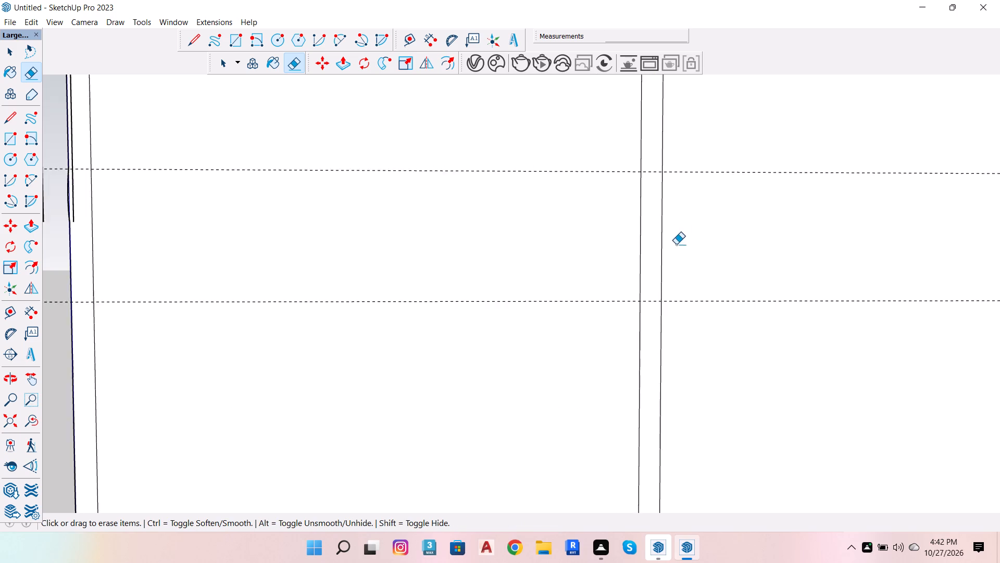
scroll(685, 280, "down", 12)
scroll(620, 260, "down", 3)
scroll(670, 202, "down", 1)
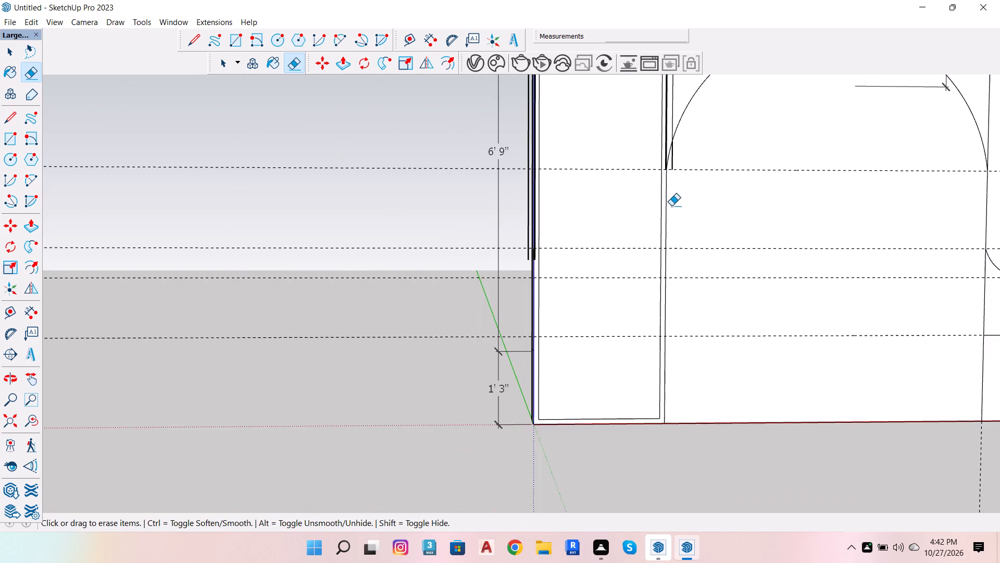
scroll(675, 158, "up", 3)
scroll(624, 197, "down", 4)
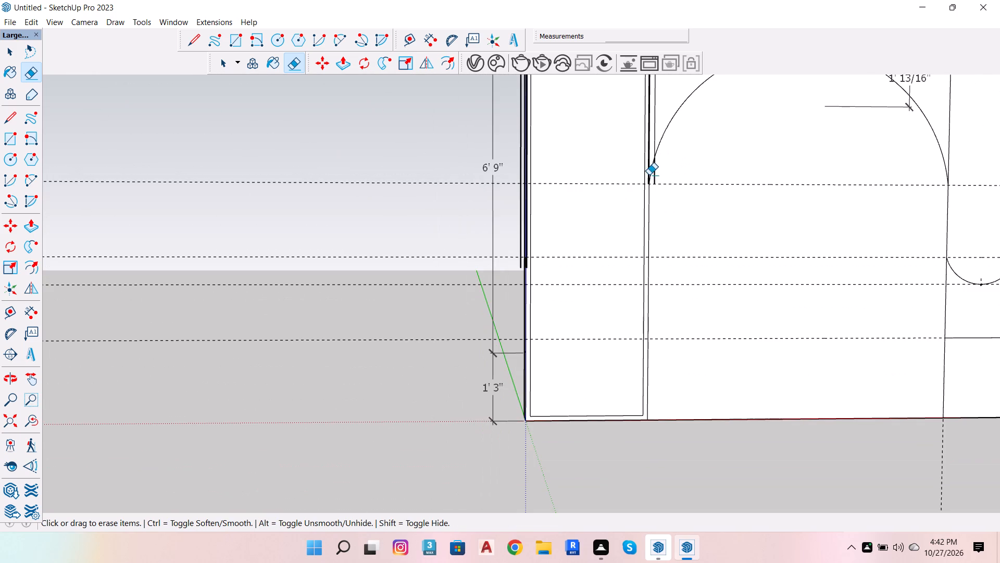
scroll(651, 170, "up", 4)
left_click(655, 181)
scroll(642, 167, "up", 6)
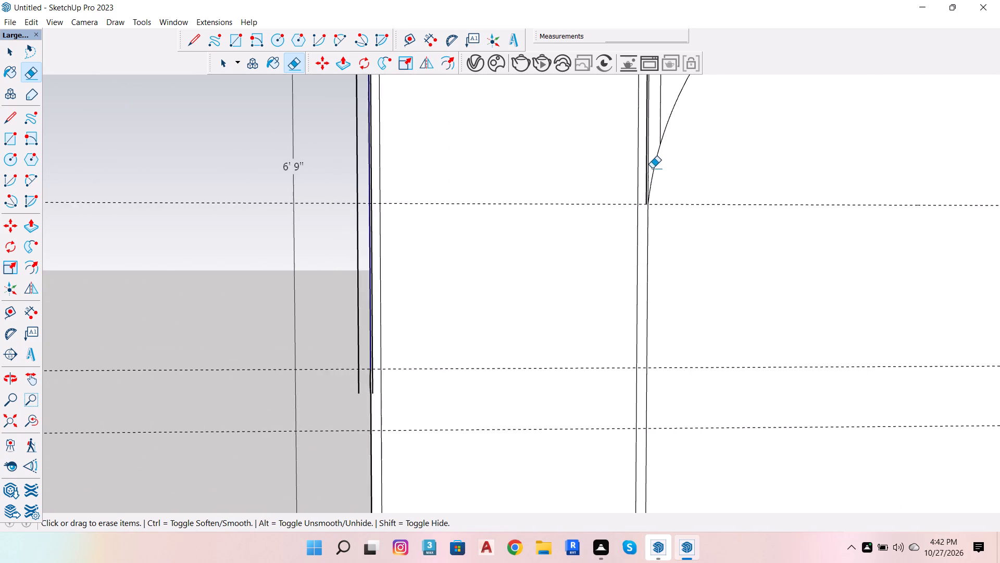
scroll(652, 168, "up", 5)
left_click(643, 212)
scroll(629, 276, "down", 6)
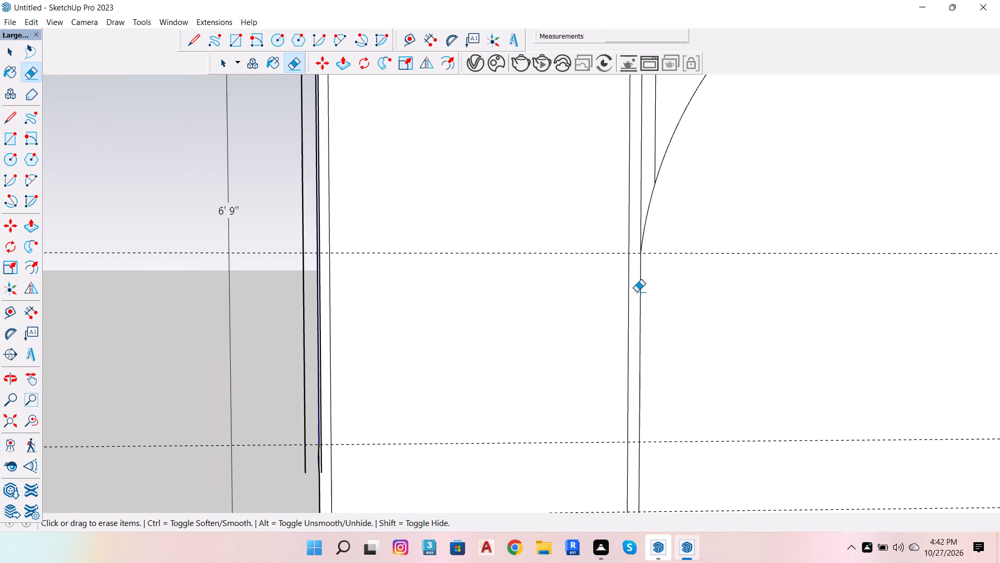
left_click(657, 142)
left_click_drag(651, 146, 658, 148)
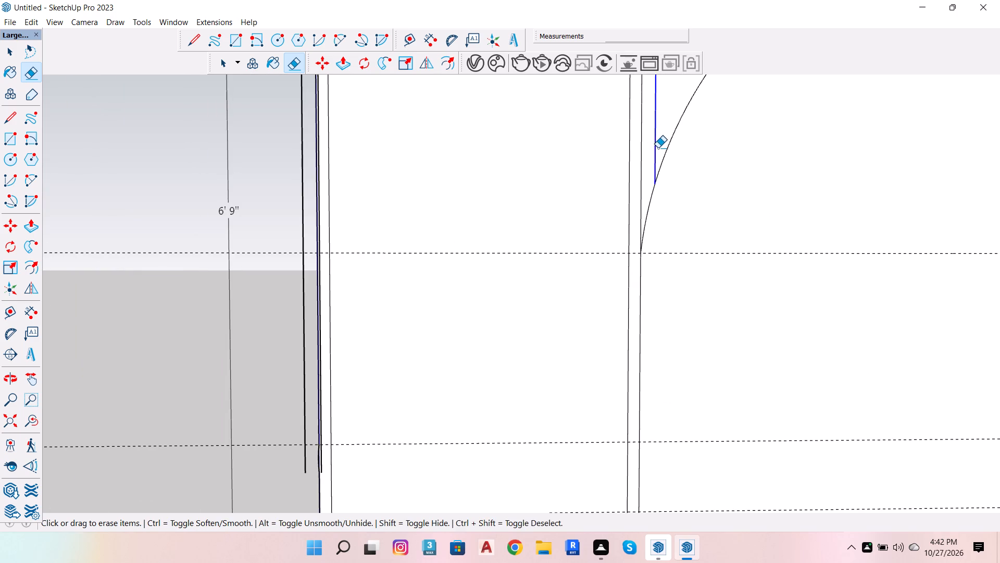
left_click_drag(658, 148, 659, 150)
Erase the surplus offset edges along the top of the 2' 3" panel, including the short corner return.
scroll(660, 244, "down", 18)
scroll(646, 153, "up", 2)
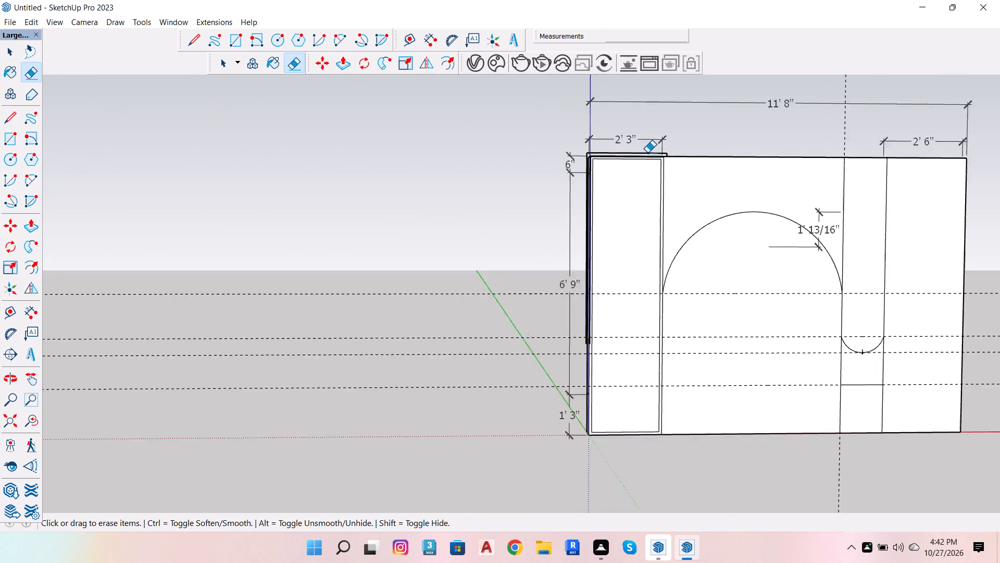
scroll(647, 153, "up", 19)
left_click_drag(688, 158, 685, 160)
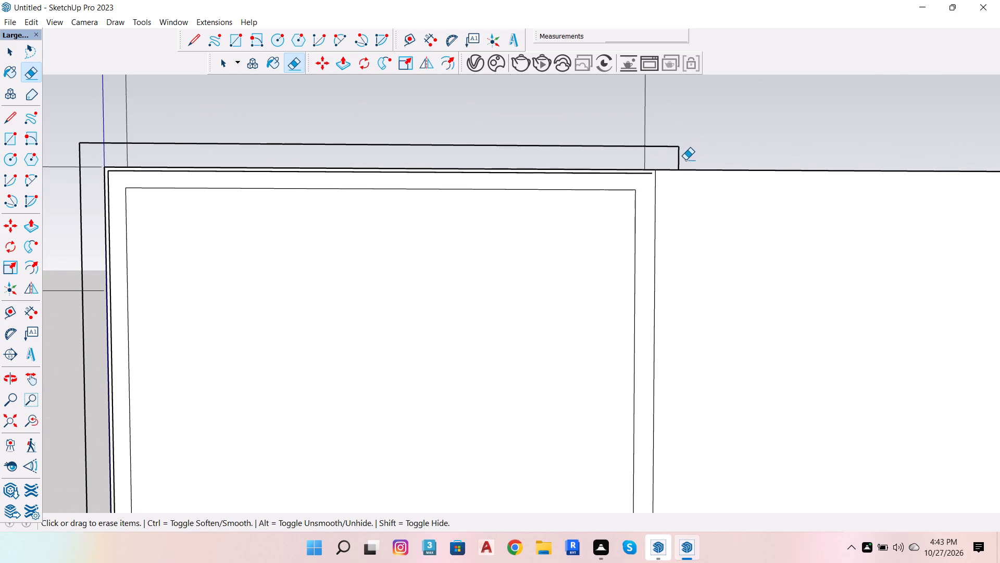
left_click_drag(685, 160, 655, 138)
scroll(646, 174, "up", 8)
left_click(648, 175)
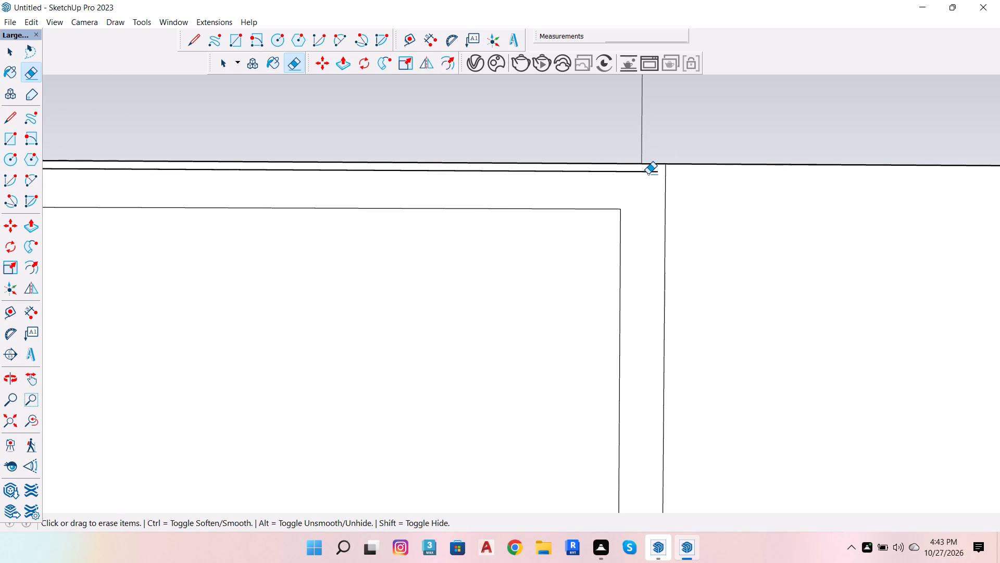
Erase the surplus vertical offset edges beside the upper part of the 2' 3" panel's outer side.
scroll(690, 230, "down", 6)
scroll(546, 249, "down", 6)
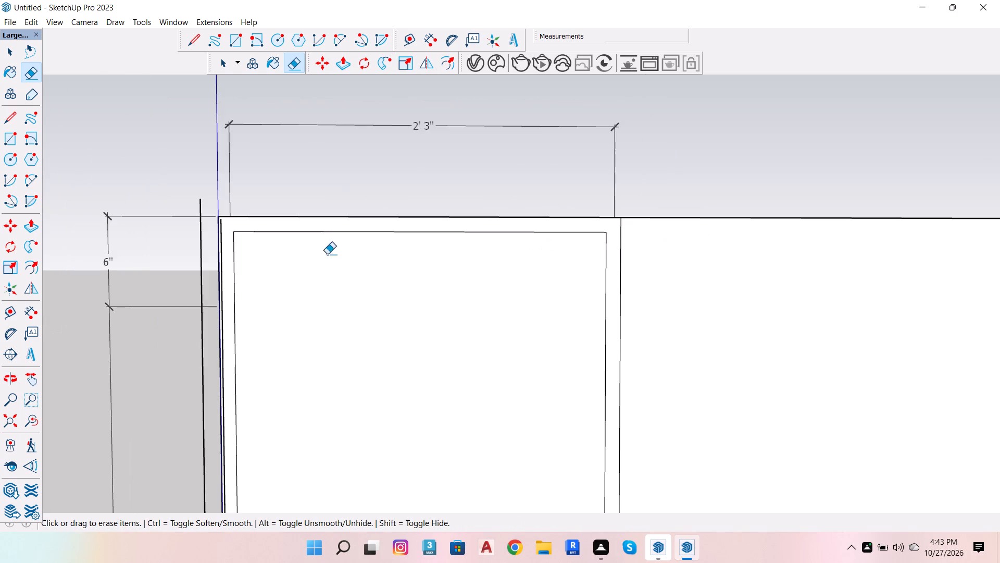
scroll(175, 259, "up", 5)
scroll(271, 205, "up", 4)
left_click_drag(242, 196, 241, 204)
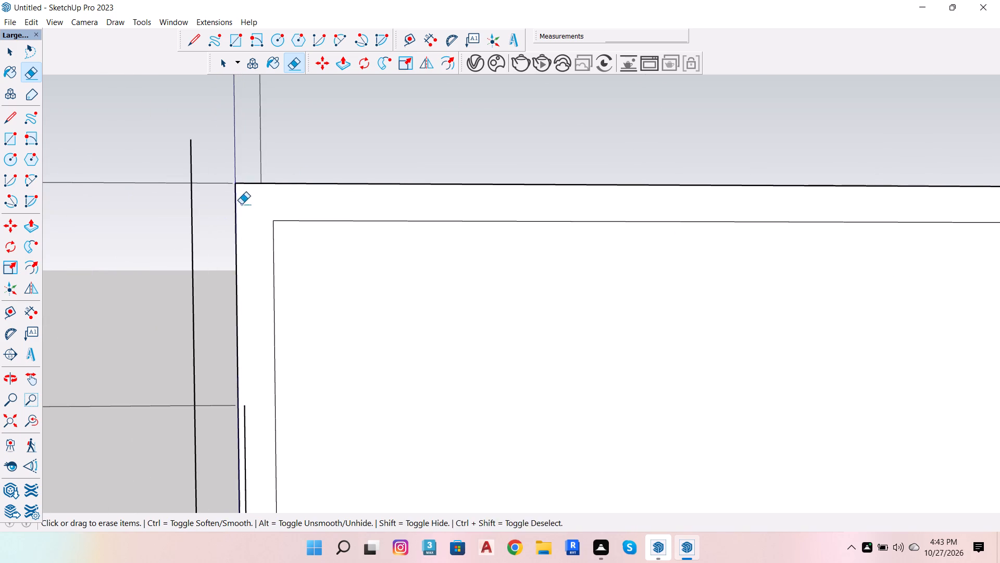
left_click_drag(189, 255, 196, 260)
scroll(293, 191, "down", 7)
scroll(269, 341, "up", 3)
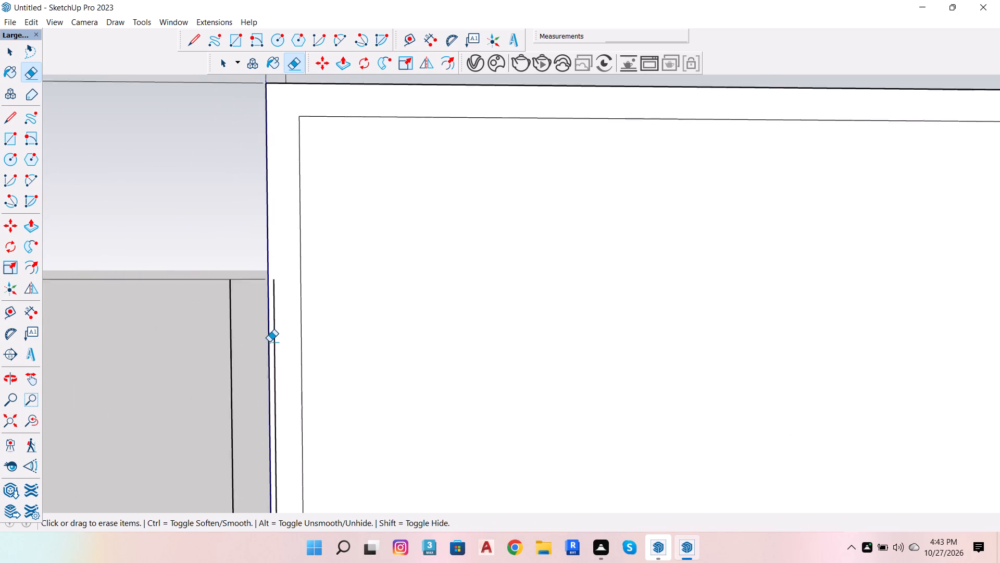
scroll(269, 342, "up", 3)
left_click(274, 338)
left_click_drag(232, 364, 209, 342)
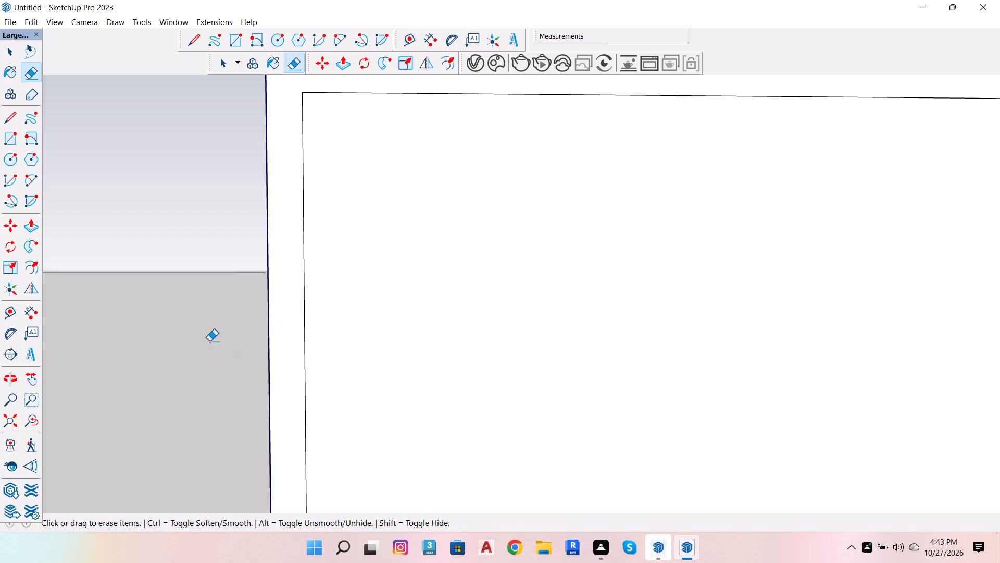
Erase the leftover short offset segments on the 2' 3" panel's outer side, just below the small arc's end-level guide.
scroll(643, 340, "down", 8)
scroll(680, 320, "down", 11)
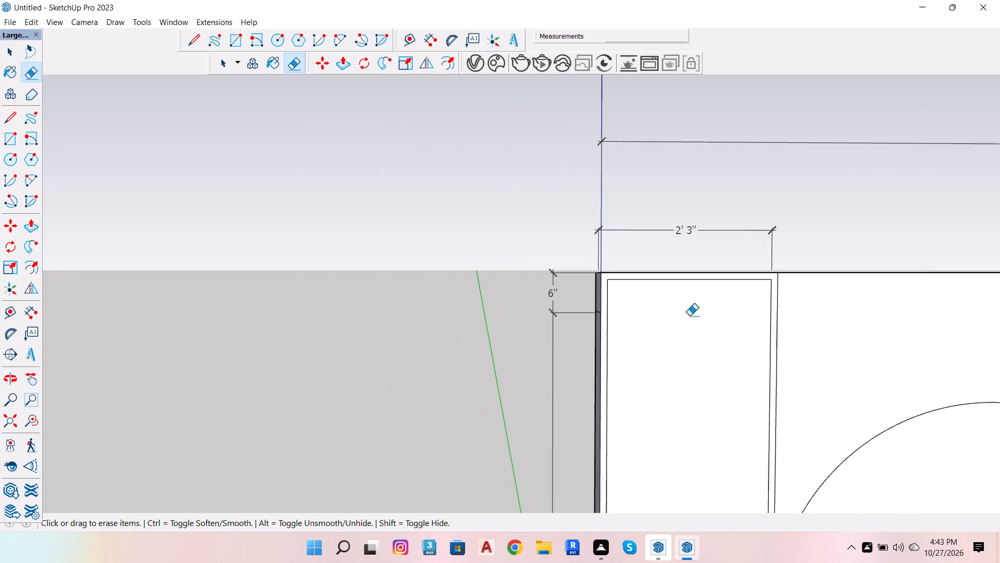
scroll(690, 316, "down", 2)
scroll(609, 440, "up", 3)
scroll(666, 283, "down", 11)
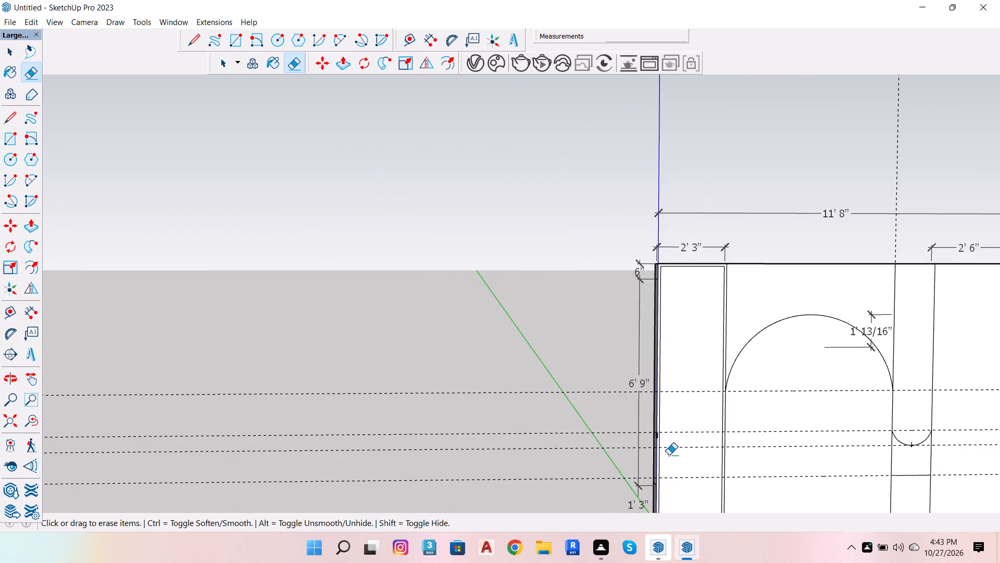
scroll(669, 455, "up", 17)
scroll(645, 430, "up", 7)
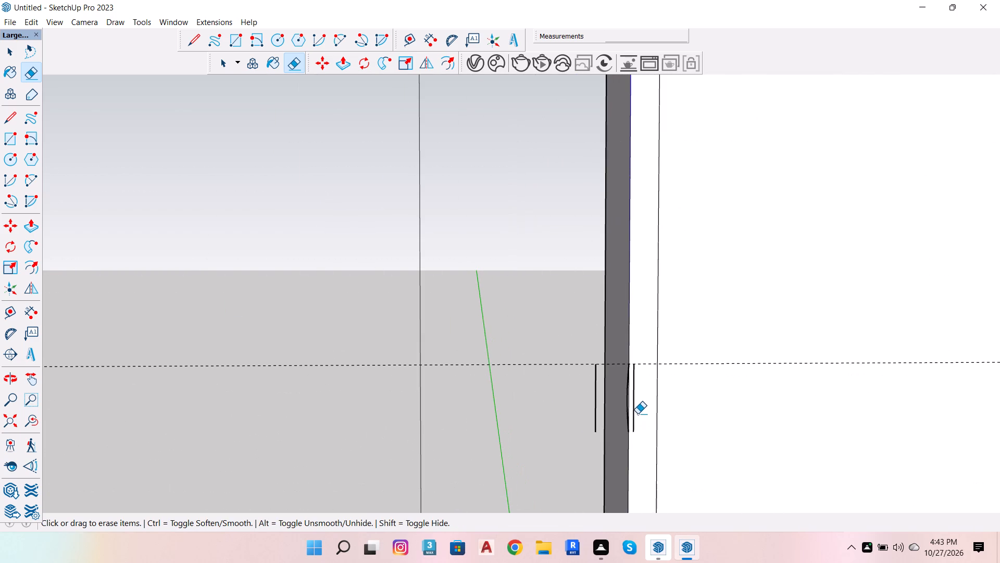
scroll(637, 413, "up", 6)
left_click_drag(632, 397, 630, 388)
scroll(618, 390, "up", 4)
left_click(618, 389)
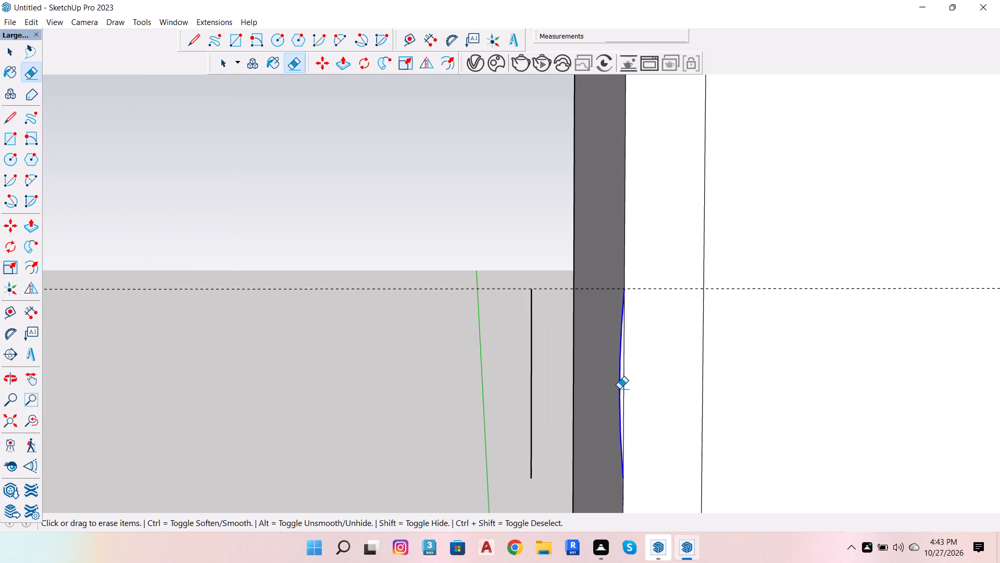
left_click_drag(523, 373, 536, 377)
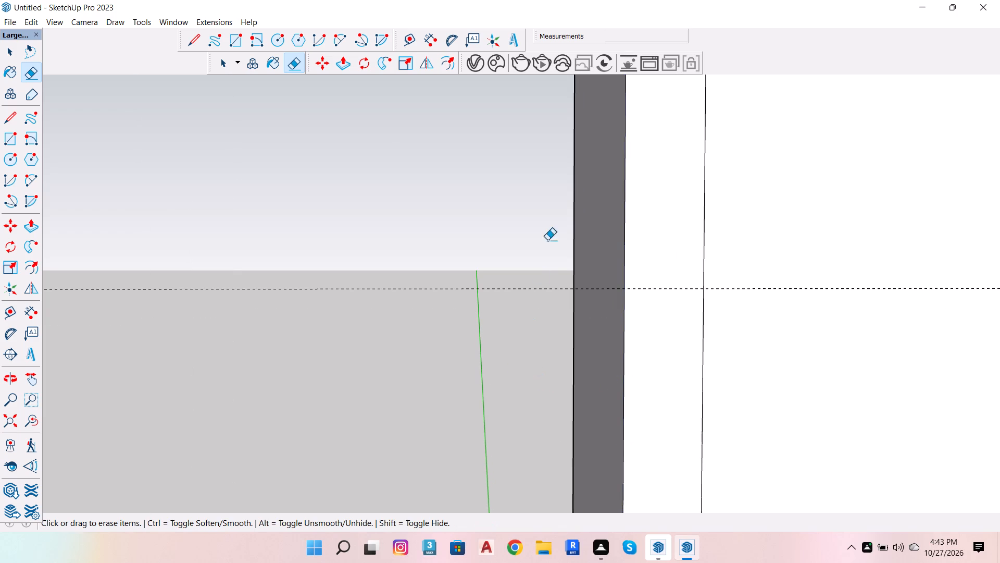
Draw a downward-bulging arc across the 2' 3" panel's inner outline at the guide through the small arc's lowest point, bulge about 11".
scroll(549, 239, "down", 14)
scroll(427, 287, "down", 4)
scroll(423, 354, "down", 5)
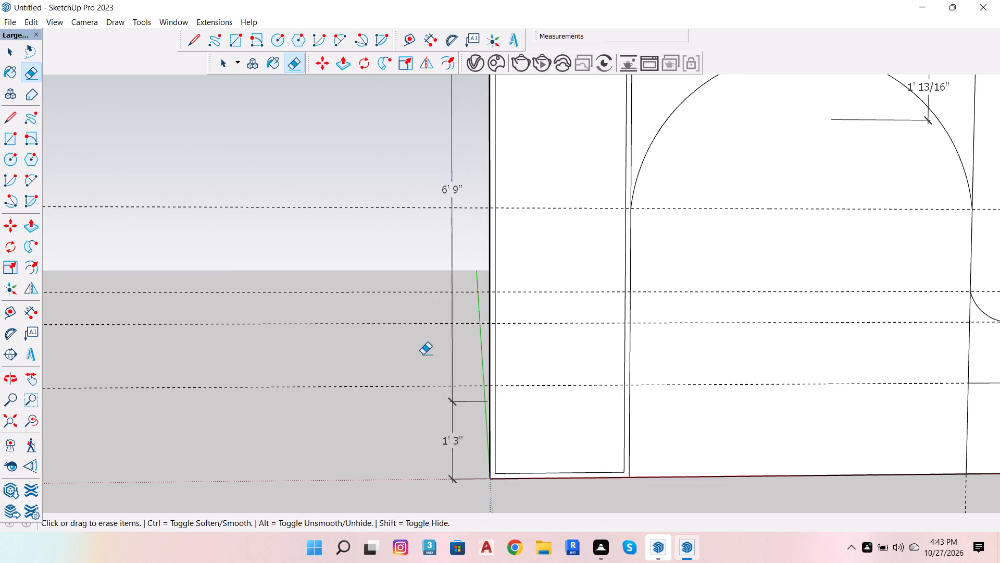
scroll(499, 338, "down", 4)
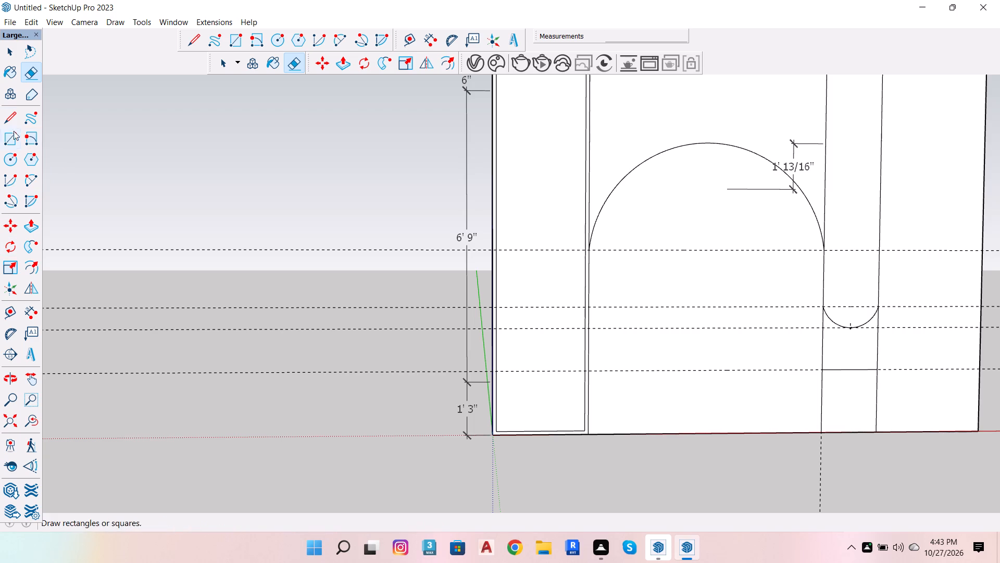
left_click(29, 174)
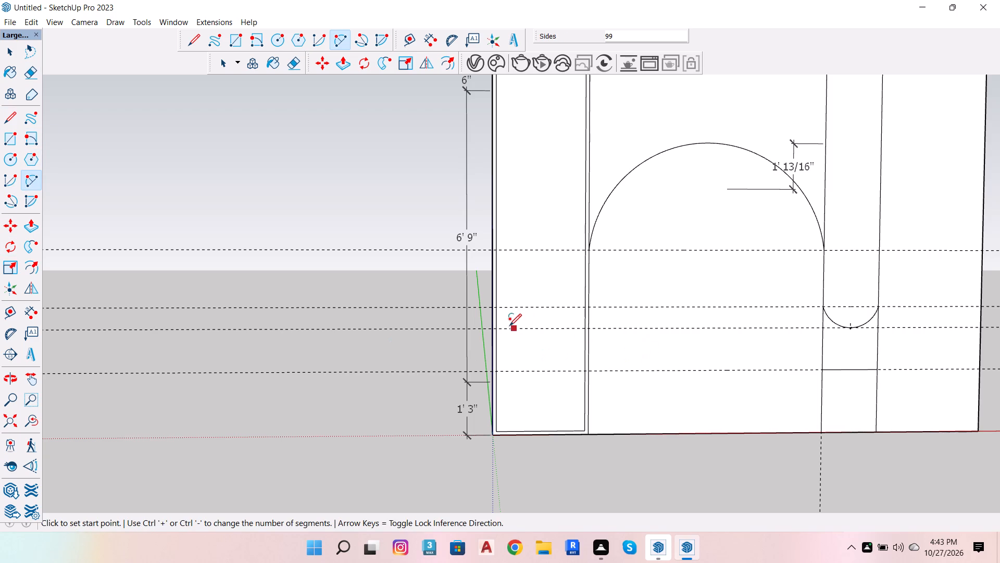
left_click_drag(498, 326, 509, 333)
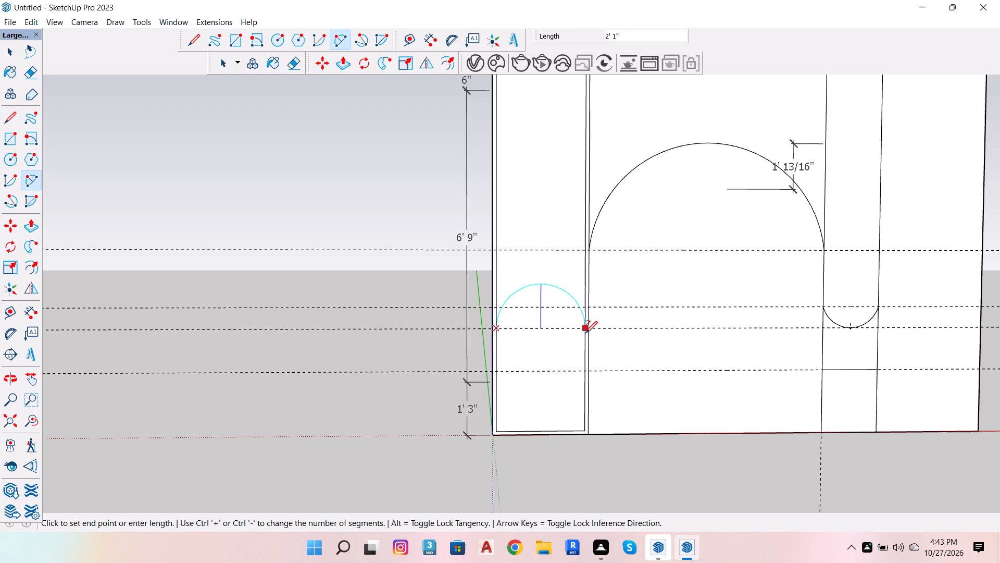
left_click(584, 329)
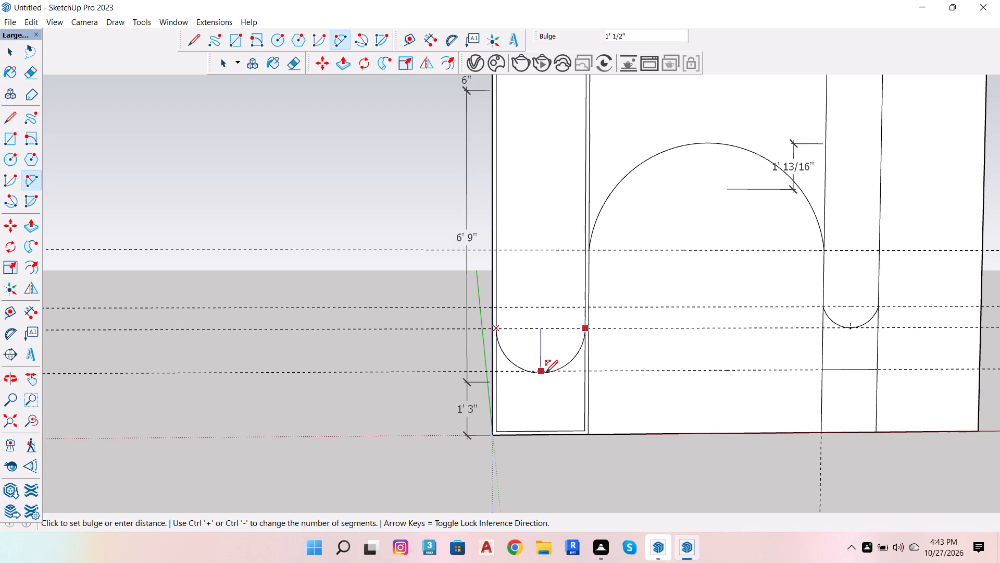
scroll(546, 372, "up", 7)
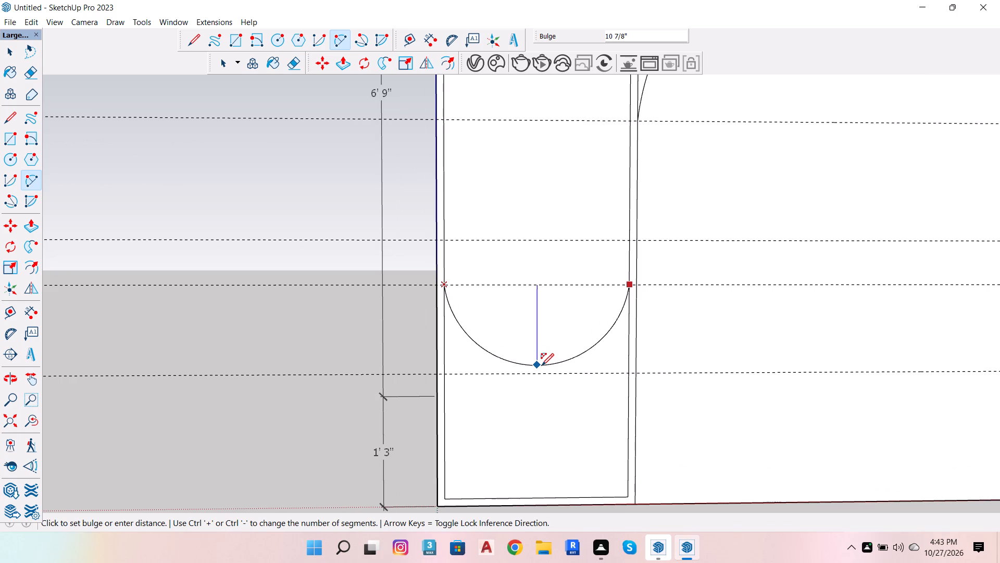
left_click(541, 367)
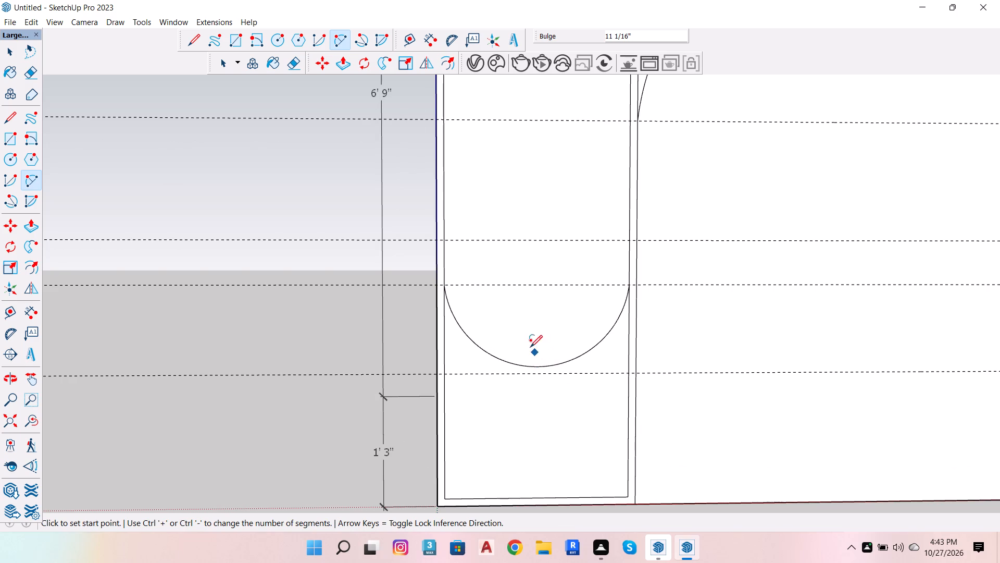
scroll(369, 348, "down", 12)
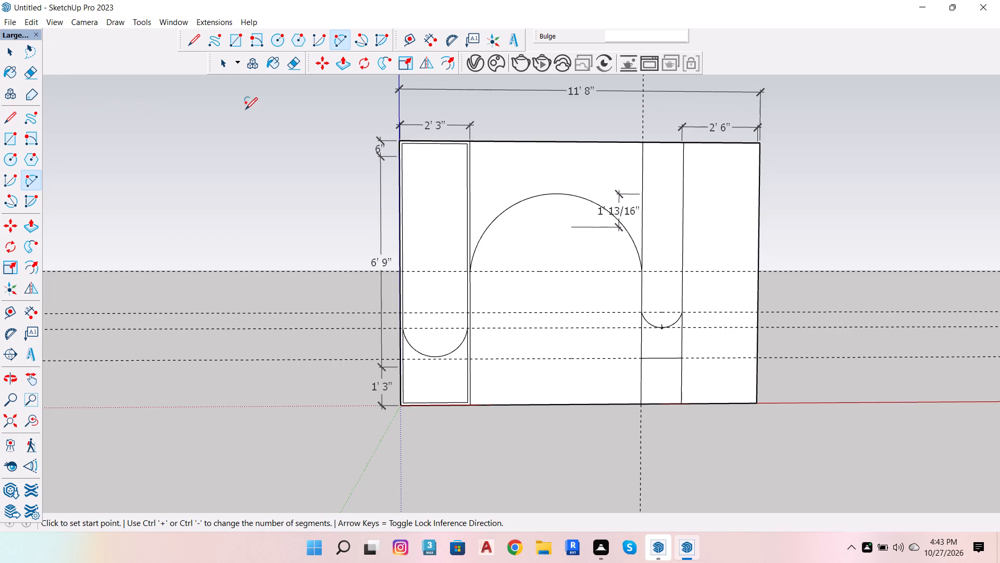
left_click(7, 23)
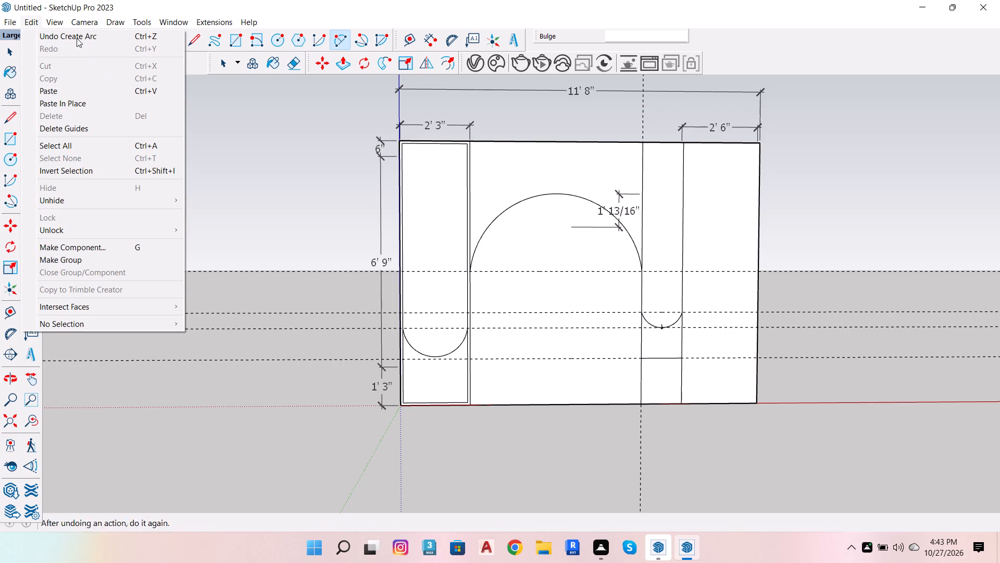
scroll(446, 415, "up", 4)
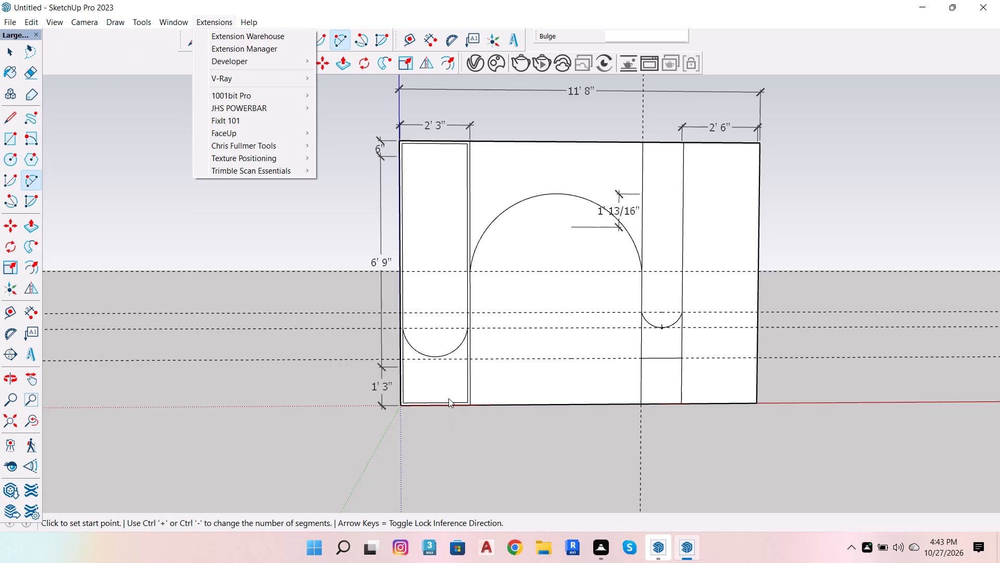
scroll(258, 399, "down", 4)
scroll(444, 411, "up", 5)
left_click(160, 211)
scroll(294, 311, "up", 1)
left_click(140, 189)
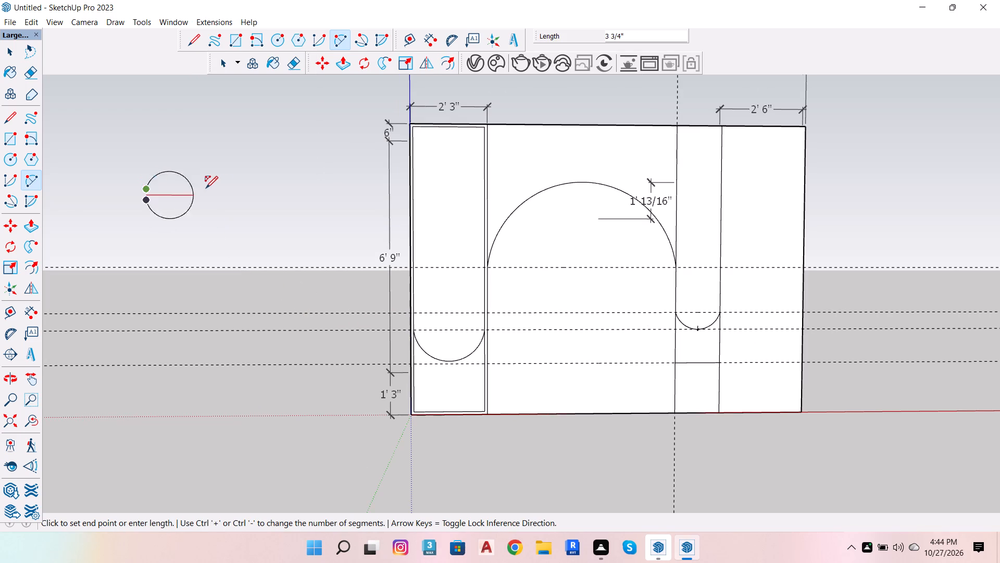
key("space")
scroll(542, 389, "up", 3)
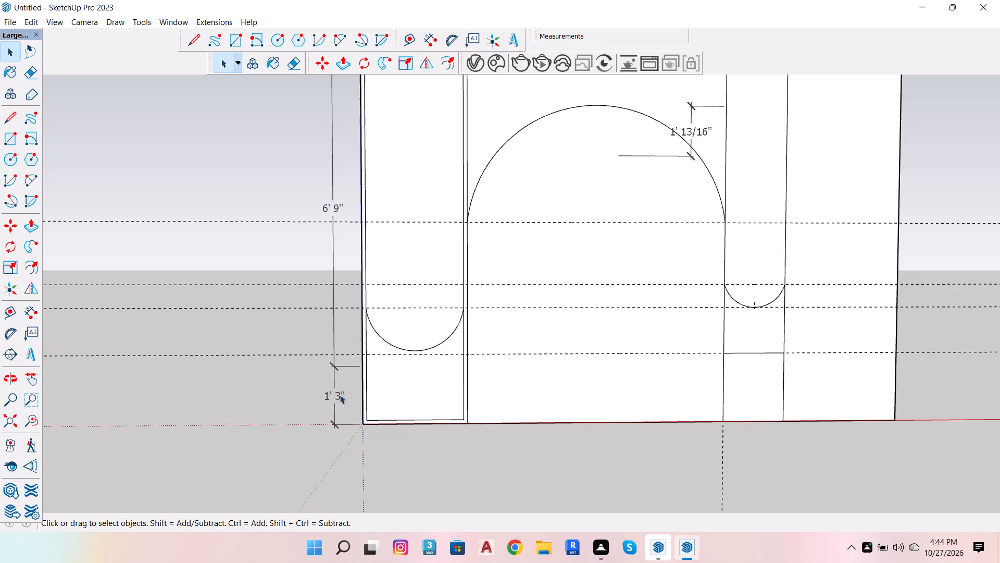
Draw a second downward-bulging arc across the 2' 3" panel's inner outline at the lowest horizontal guide, with a bulge of about 7".
left_click(27, 180)
scroll(361, 364, "up", 4)
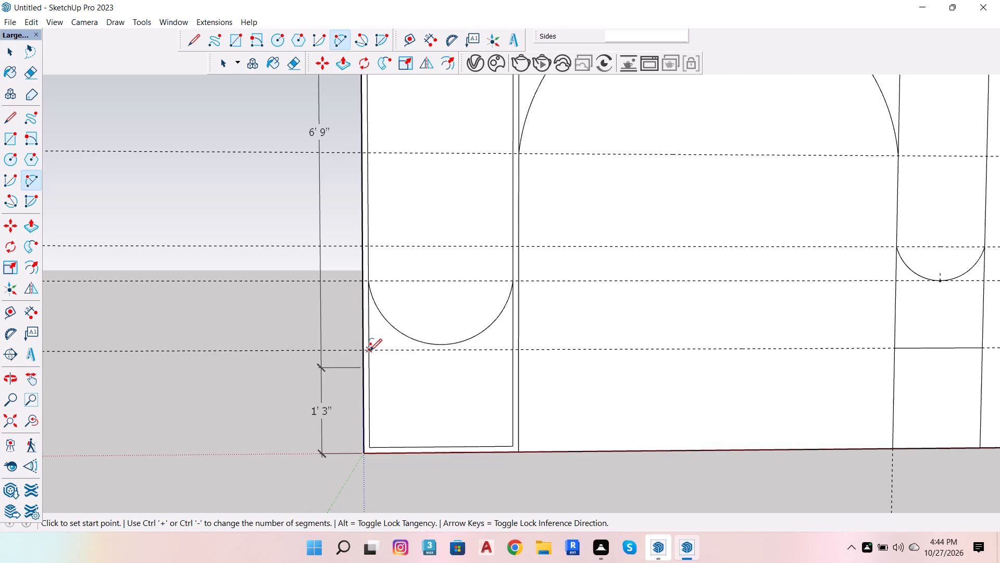
left_click(370, 351)
left_click(513, 348)
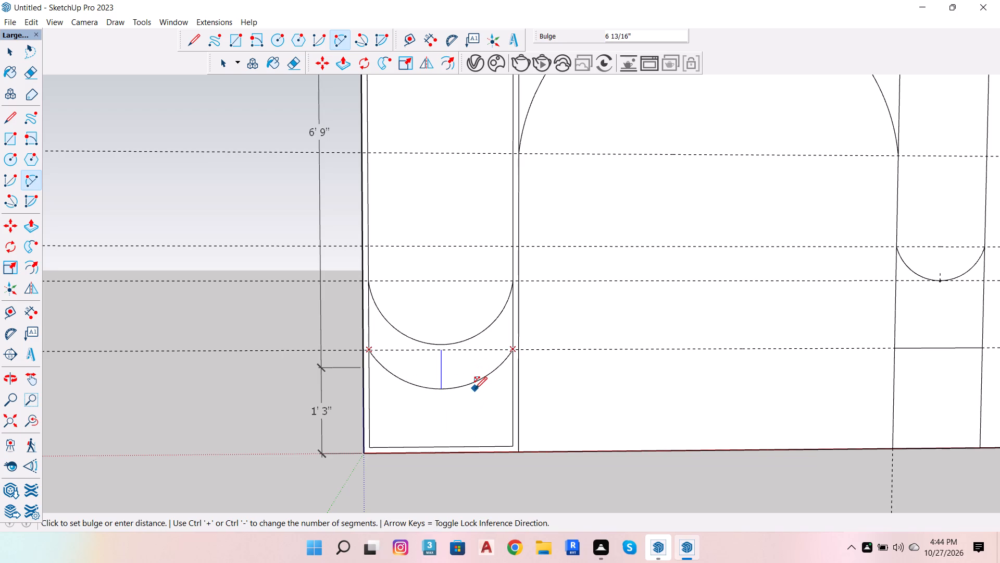
left_click(468, 387)
scroll(270, 388, "down", 6)
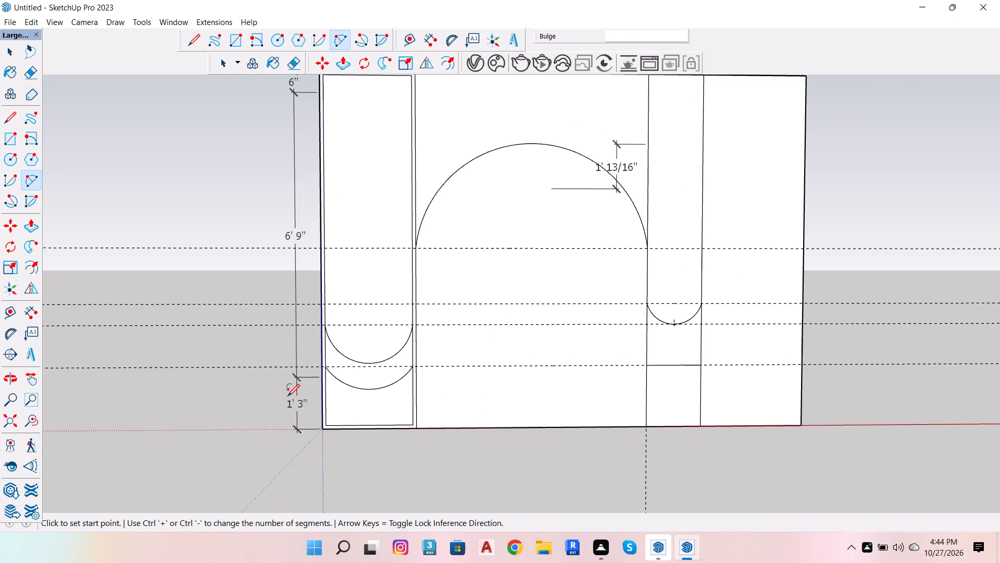
Draw a downward-bulging arc between the ends of the narrow panel's existing horizontal line, with a bulge of about 4".
scroll(656, 380, "up", 3)
left_click(647, 361)
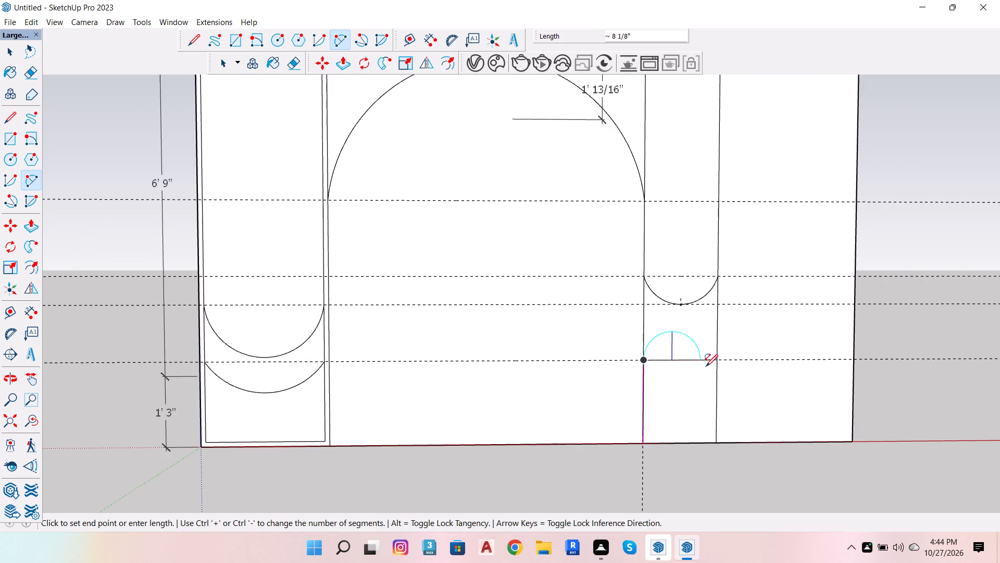
left_click(715, 361)
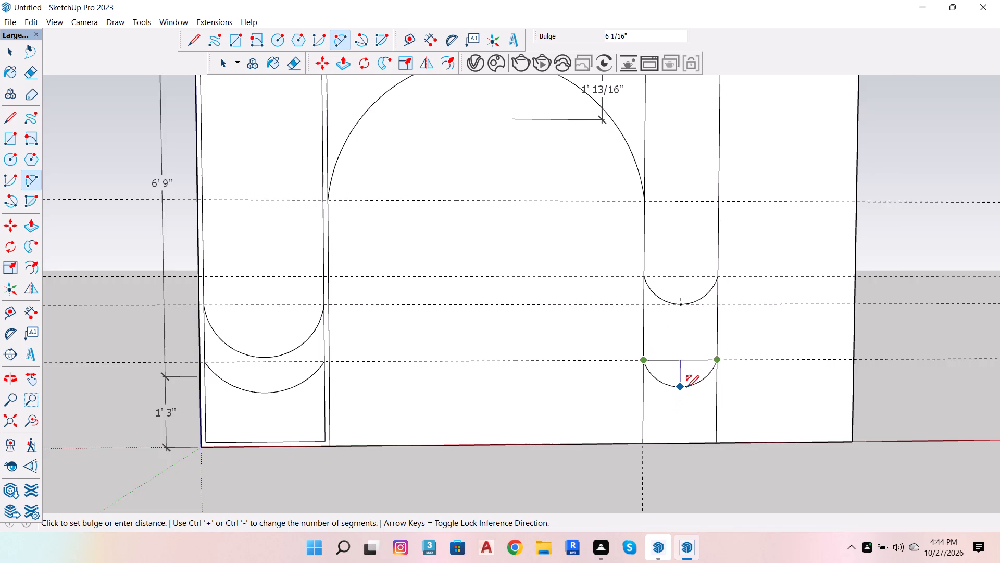
scroll(687, 387, "up", 4)
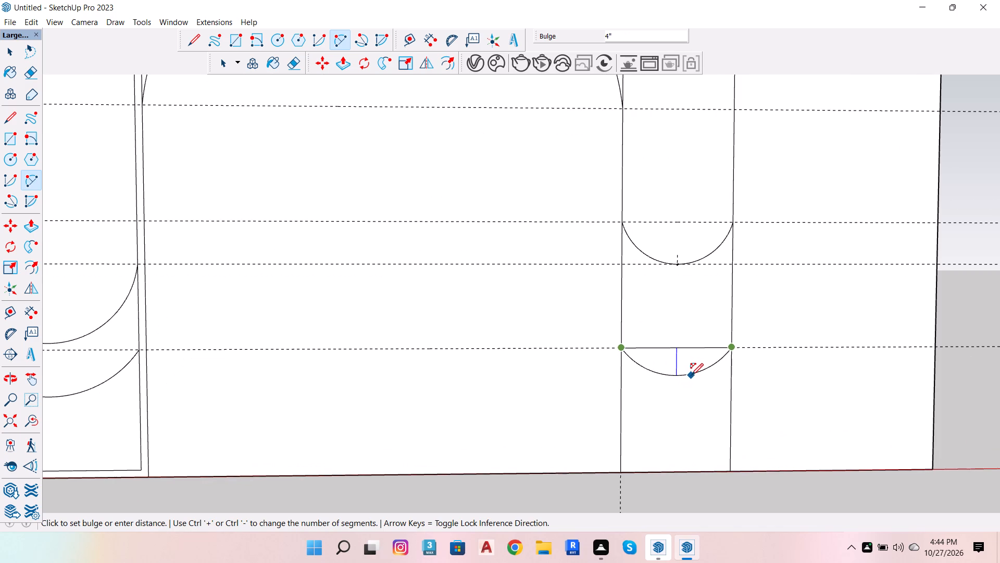
left_click(691, 375)
scroll(304, 429, "down", 4)
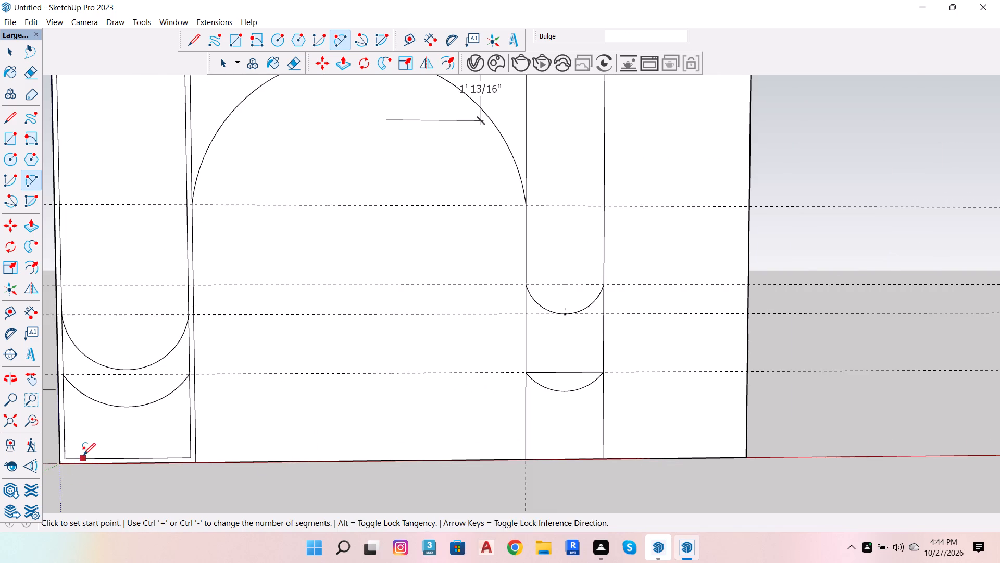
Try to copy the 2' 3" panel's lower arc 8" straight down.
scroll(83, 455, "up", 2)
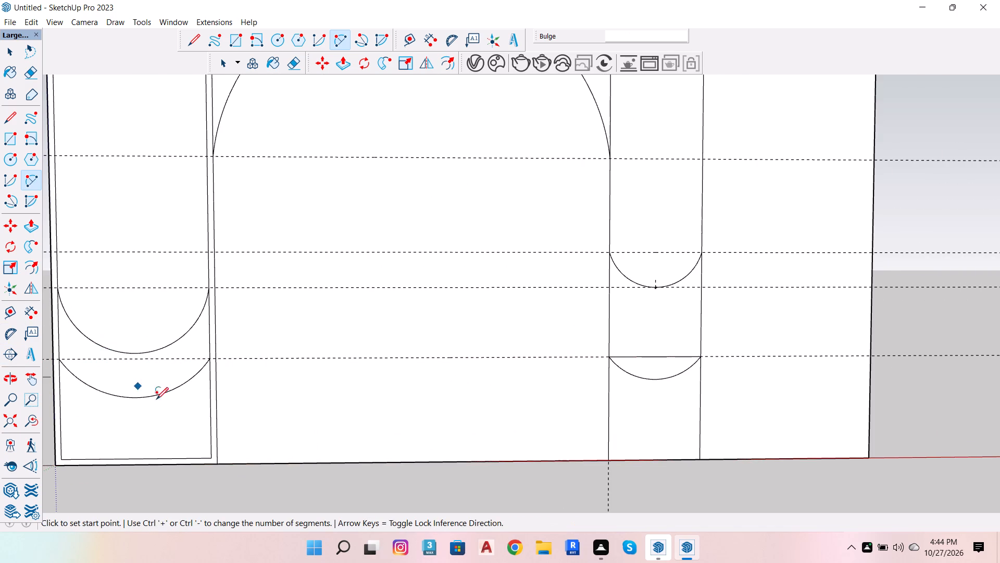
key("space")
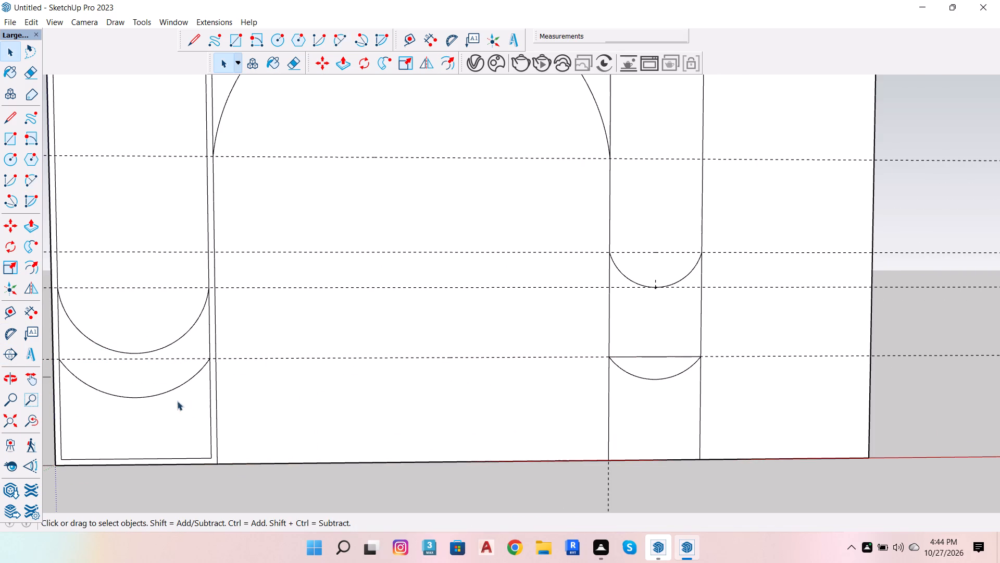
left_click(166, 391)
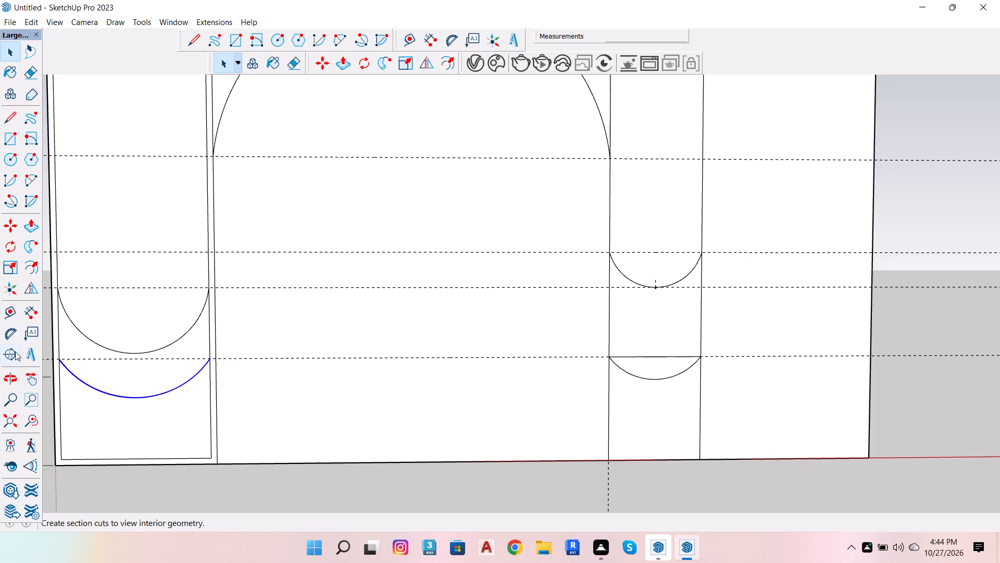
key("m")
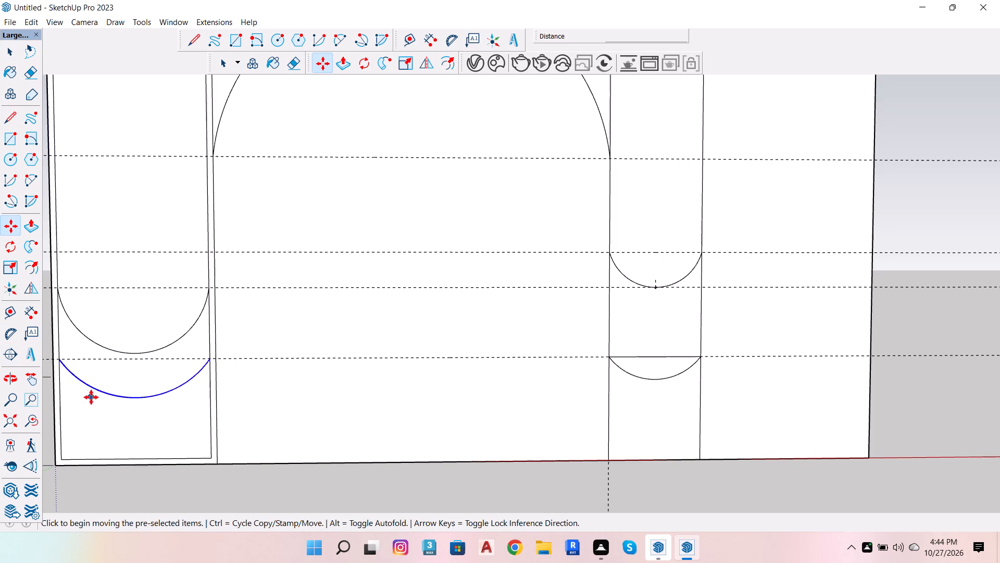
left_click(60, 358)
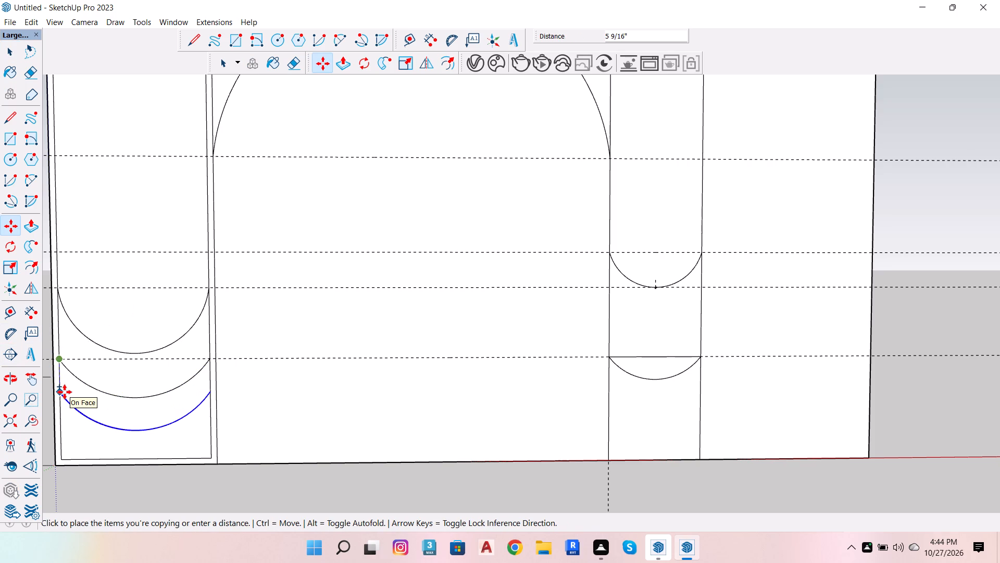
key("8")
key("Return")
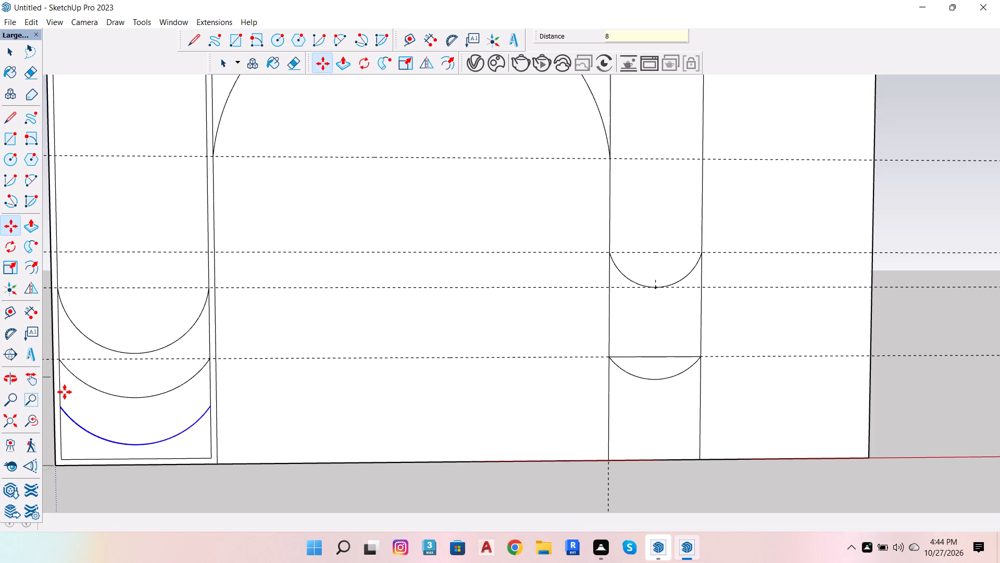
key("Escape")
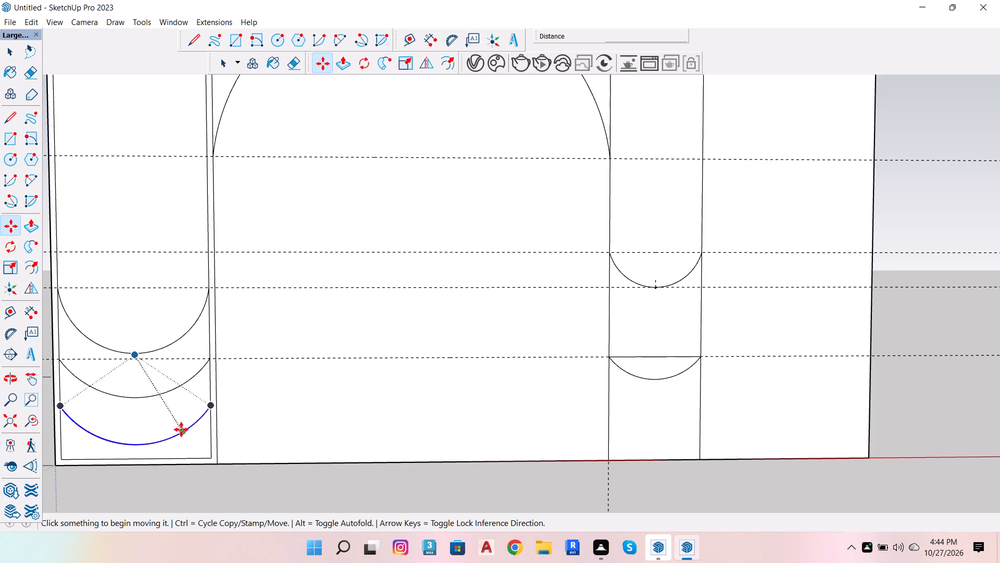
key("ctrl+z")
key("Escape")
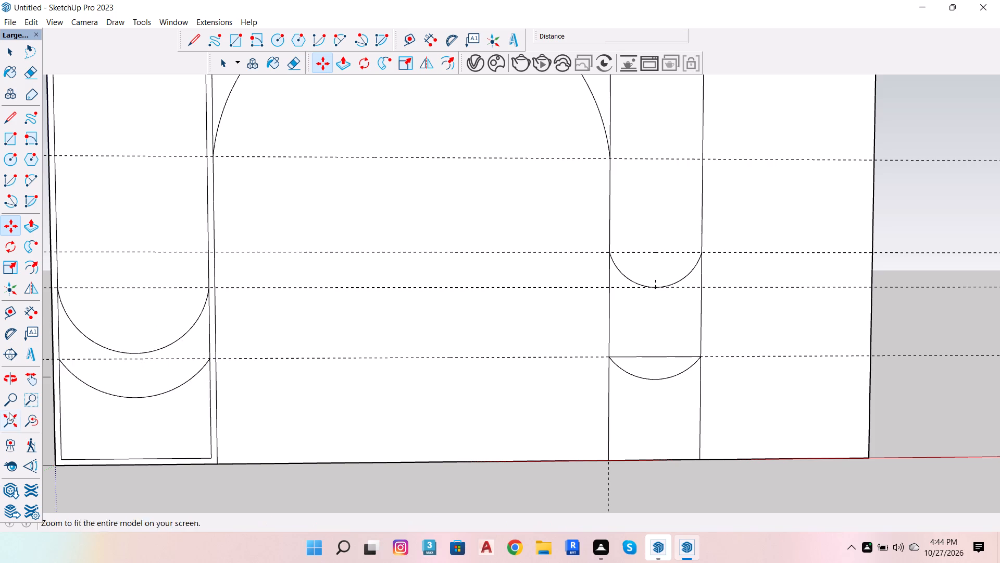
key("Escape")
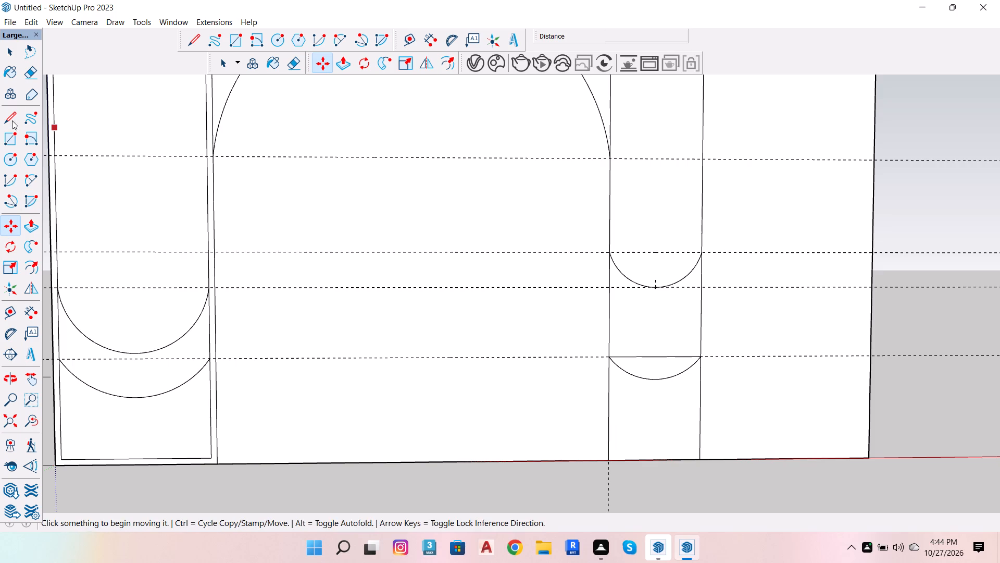
Draw a 2' 1" horizontal line across the 2' 3" panel's inner outline, between its lower arc and bottom edge.
left_click(12, 120)
left_click(59, 412)
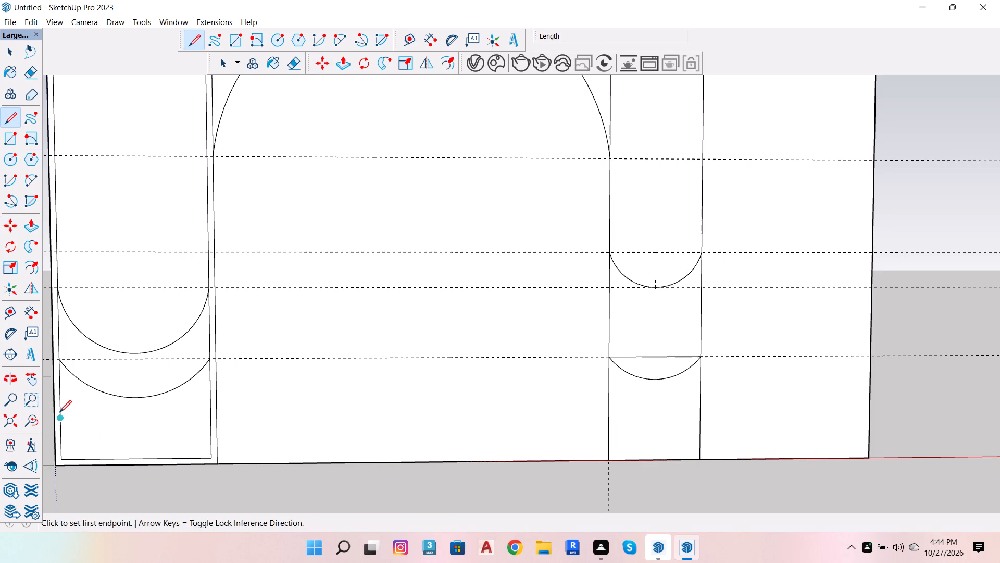
left_click(210, 414)
key("space")
key("space")
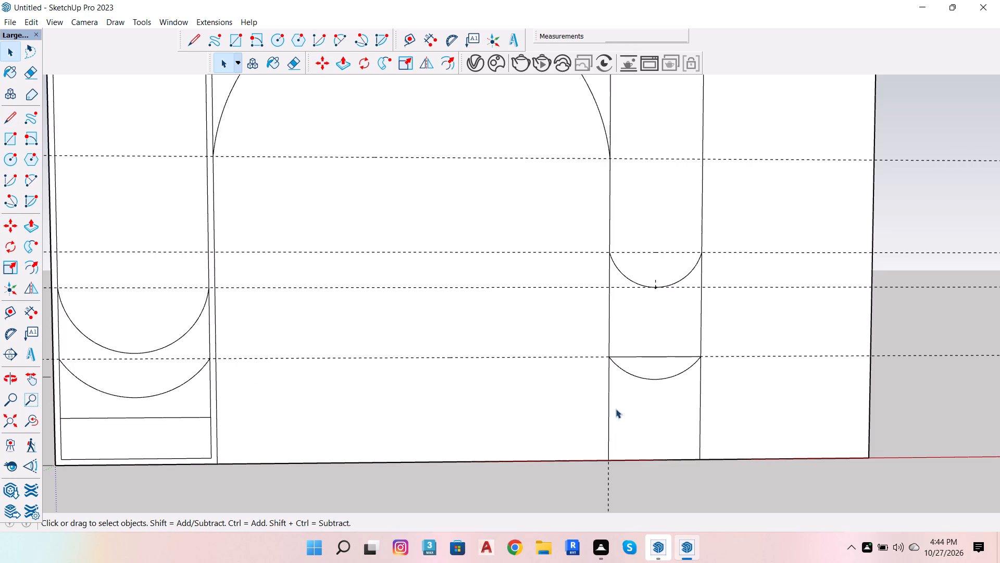
Draw a 1' 4" horizontal line across the narrow panel, between its lower arc and the wall's base.
key("l")
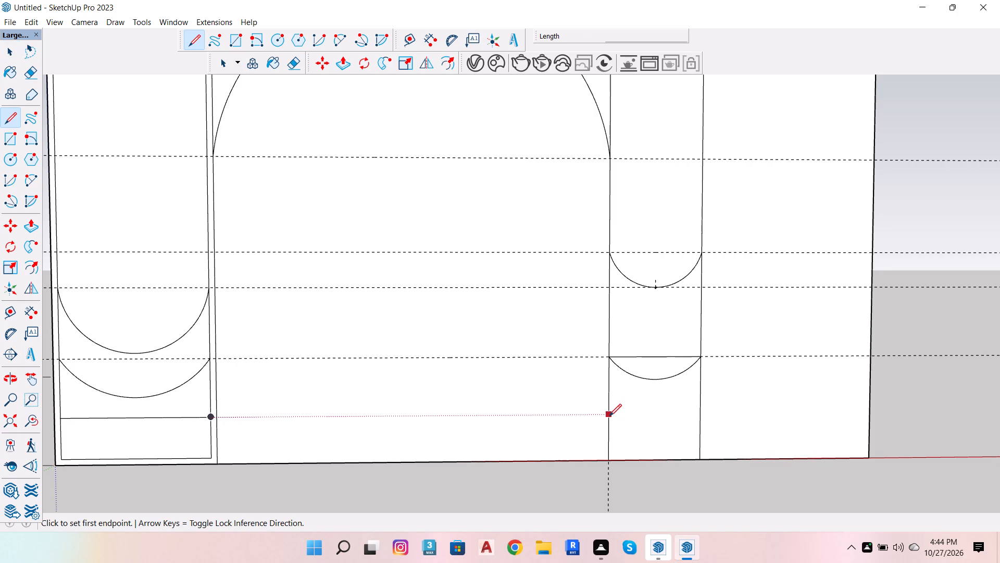
left_click(608, 412)
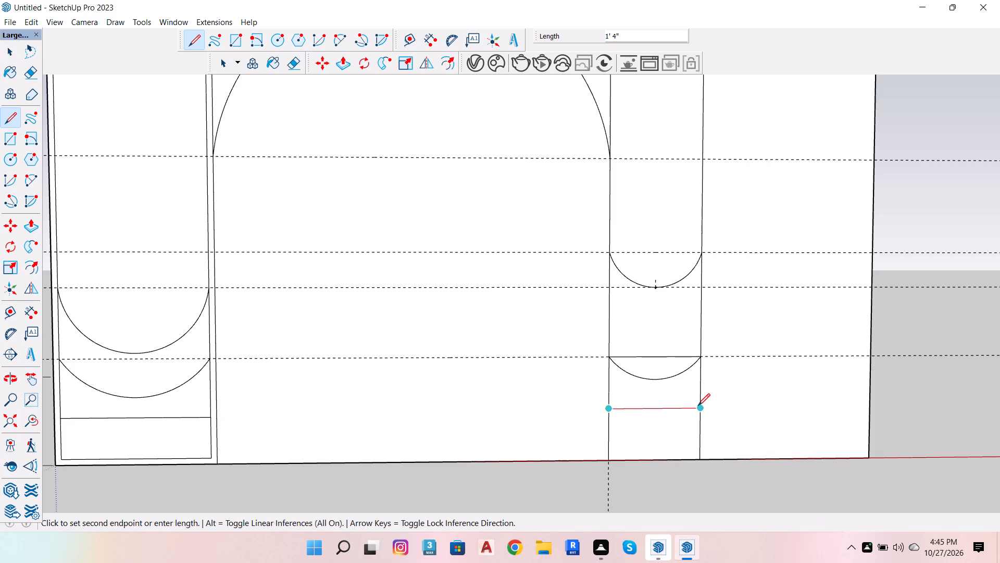
left_click(704, 409)
key("space")
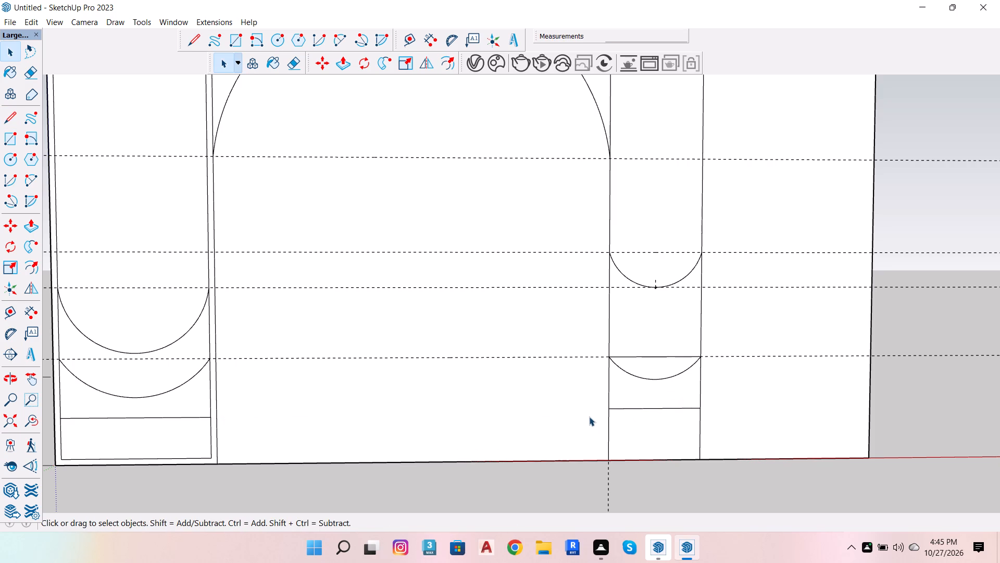
scroll(589, 417, "down", 2)
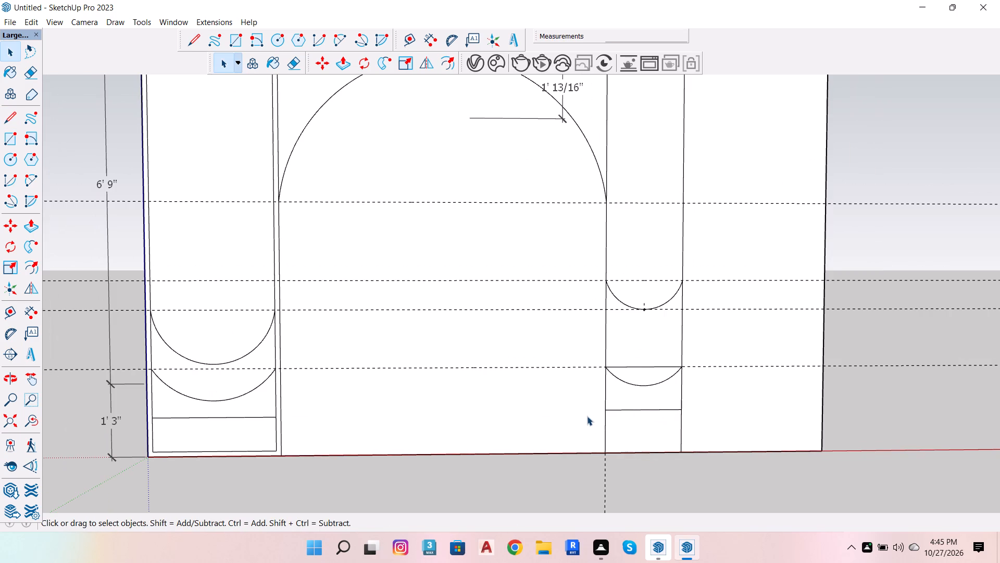
Copy the narrow panel's lower arc 1" straight down.
scroll(696, 371, "up", 3)
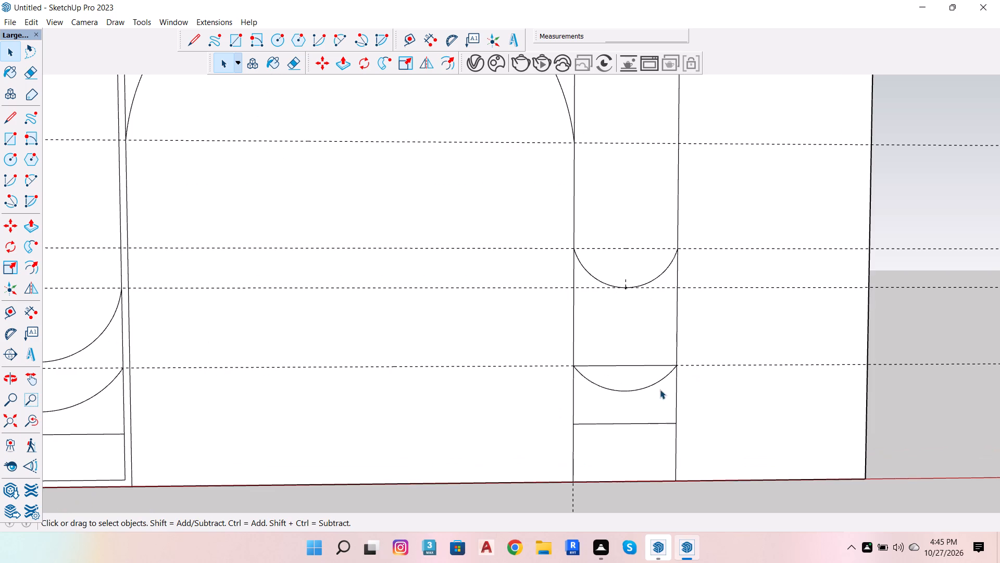
left_click(648, 385)
key("m")
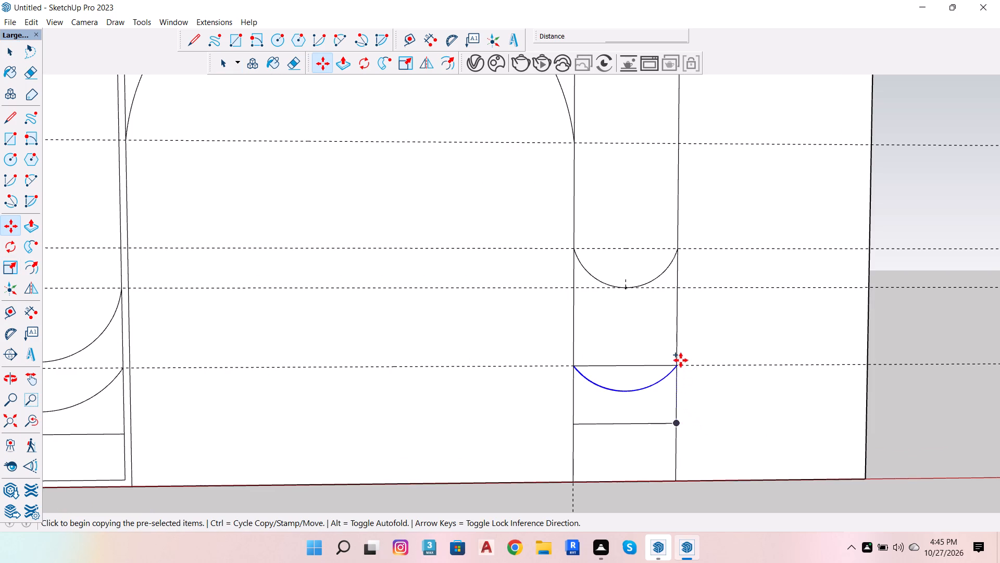
scroll(681, 360, "up", 3)
left_click(672, 369)
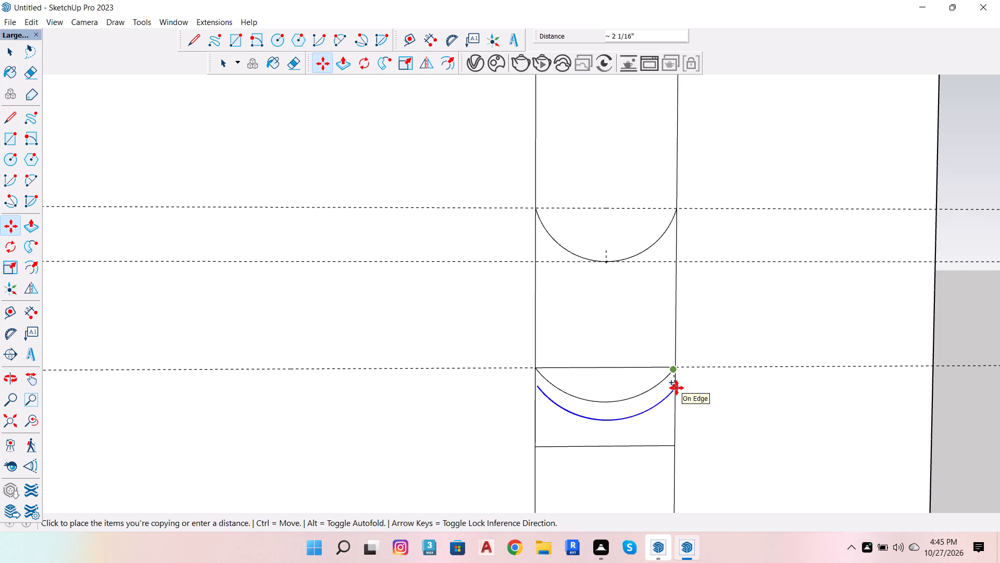
key("1")
key("Return")
scroll(773, 342, "down", 2)
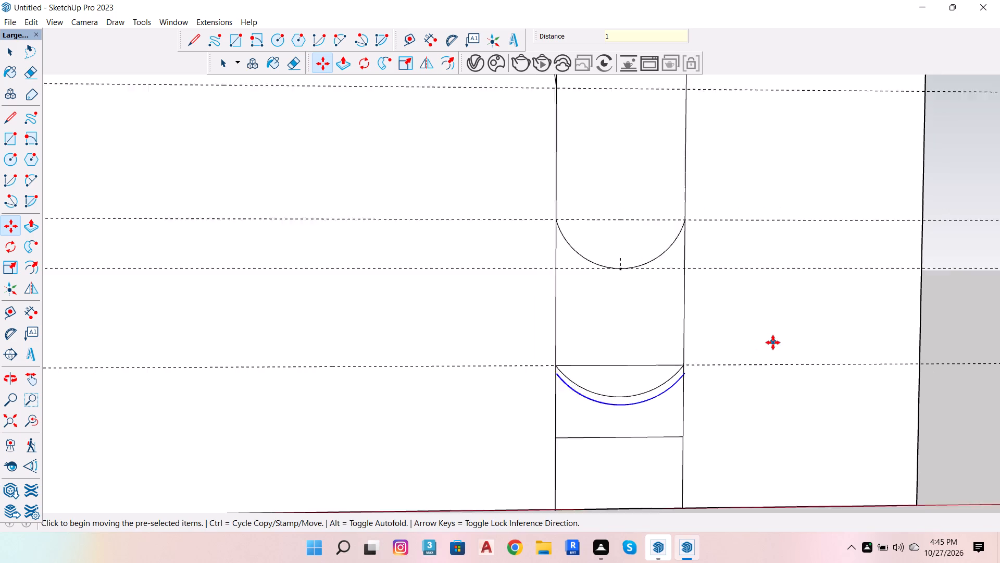
scroll(773, 342, "down", 4)
key("space")
Copy the 2' 3" panel's lower arc 1" straight down.
scroll(184, 444, "up", 3)
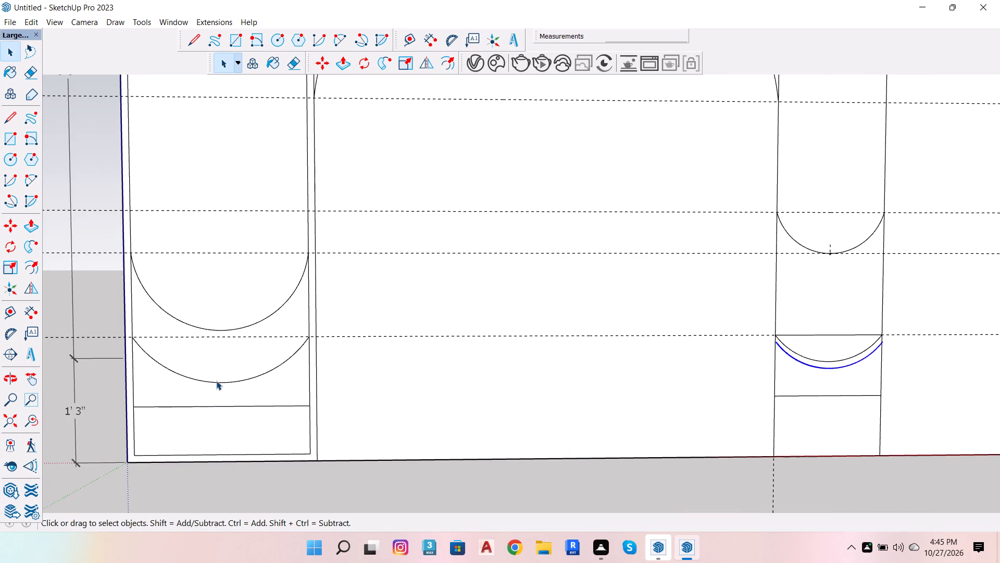
left_click(215, 383)
key("m")
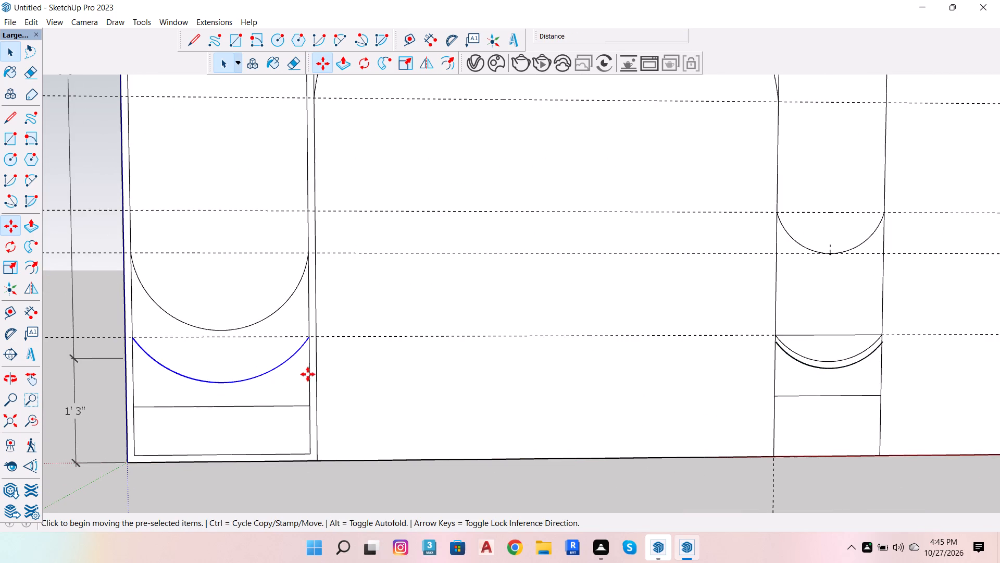
scroll(310, 348, "up", 2)
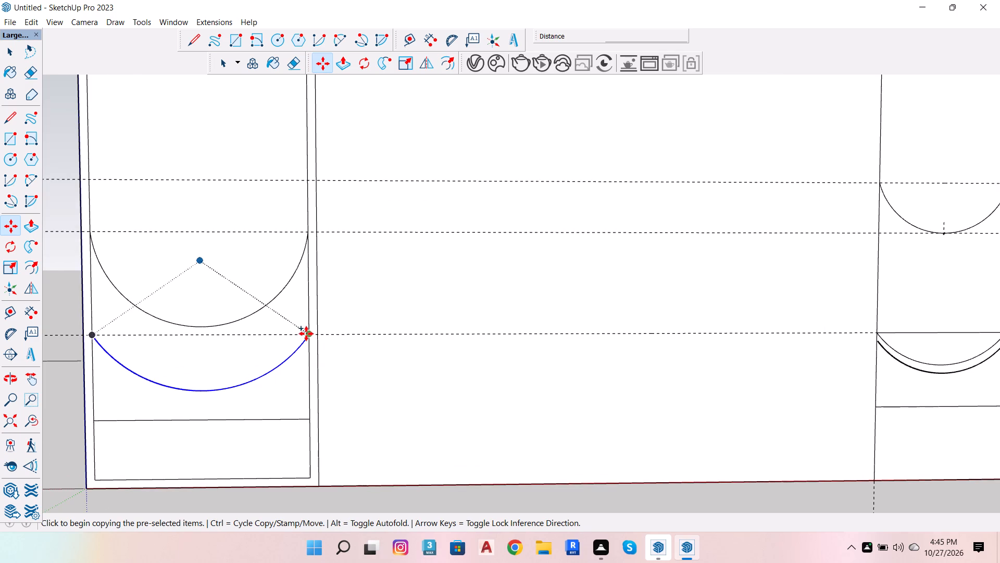
left_click(306, 334)
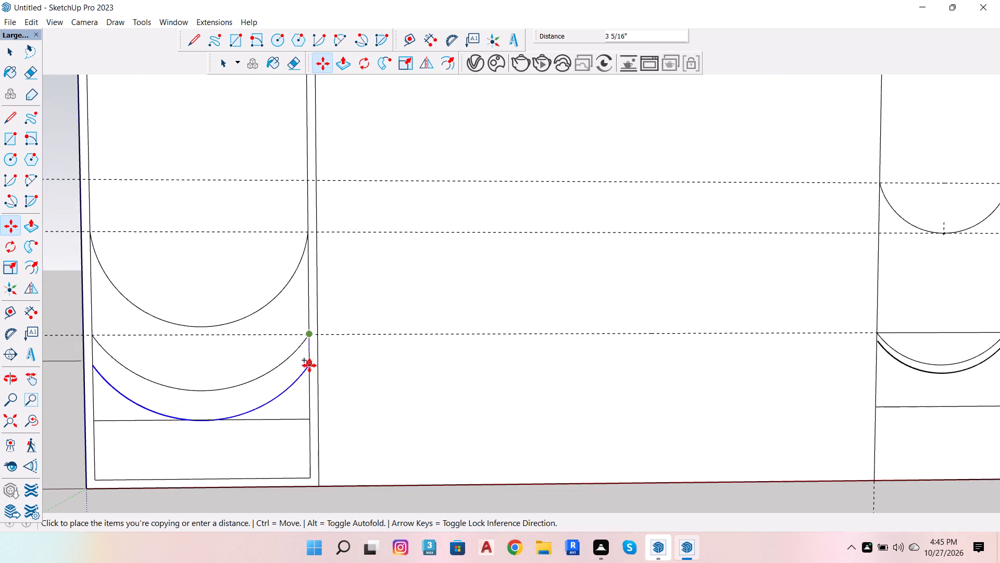
key("1")
key("Return")
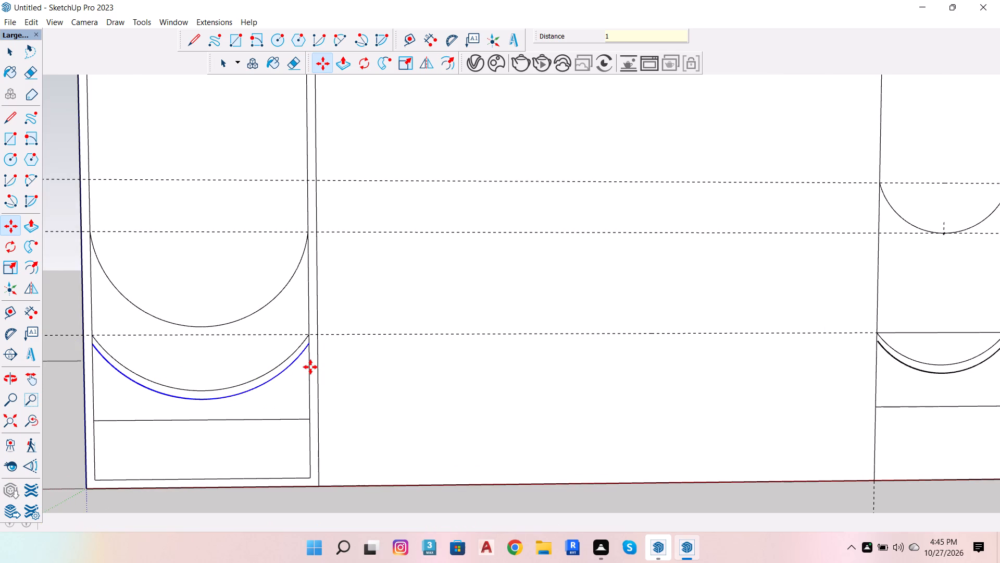
key("Escape")
Join the narrow panel's copied arc to the panel's arch-side edge with a short line about 3/16" long.
scroll(199, 412, "down", 5)
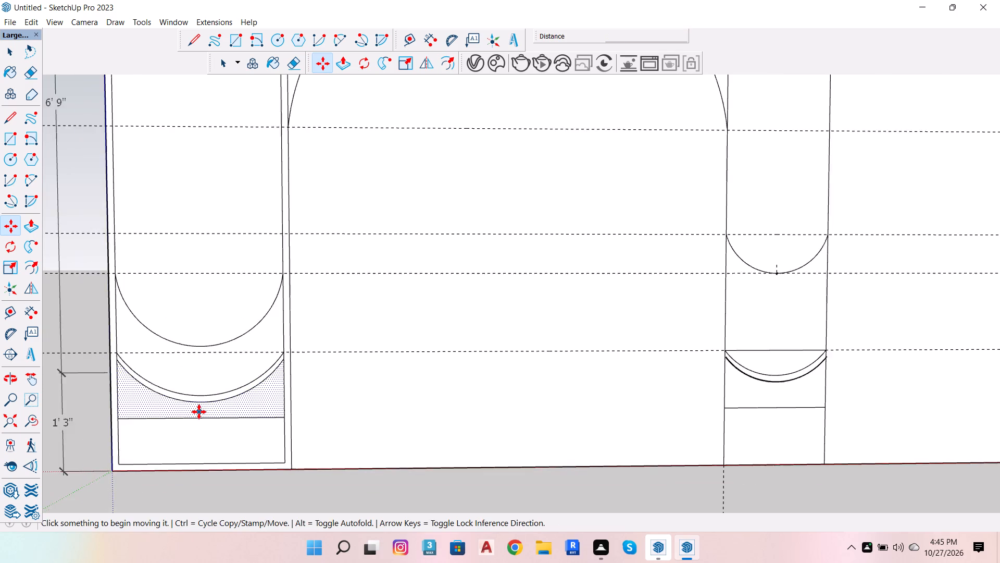
scroll(360, 423, "down", 4)
scroll(607, 394, "up", 3)
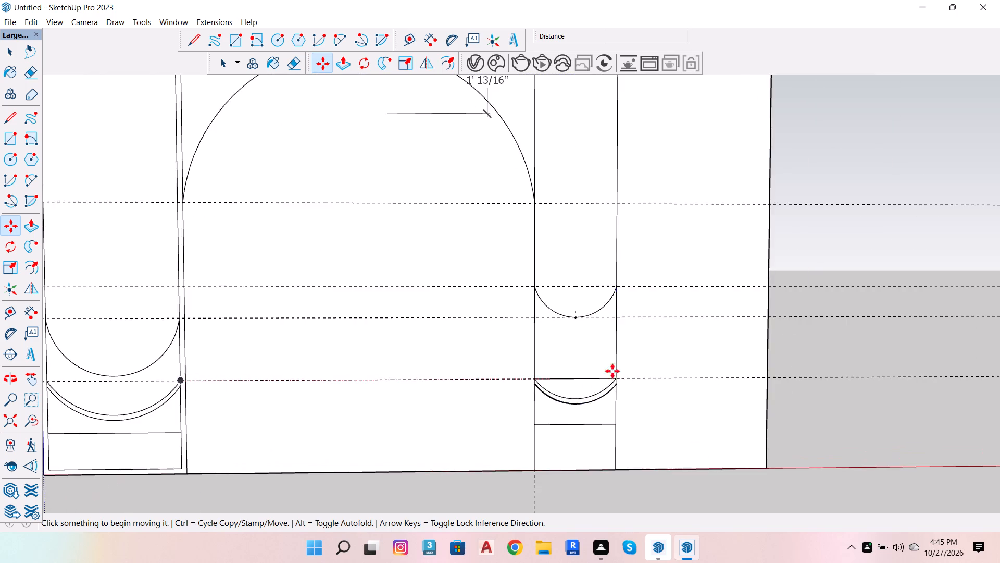
scroll(595, 385, "up", 4)
key("space")
scroll(555, 413, "up", 7)
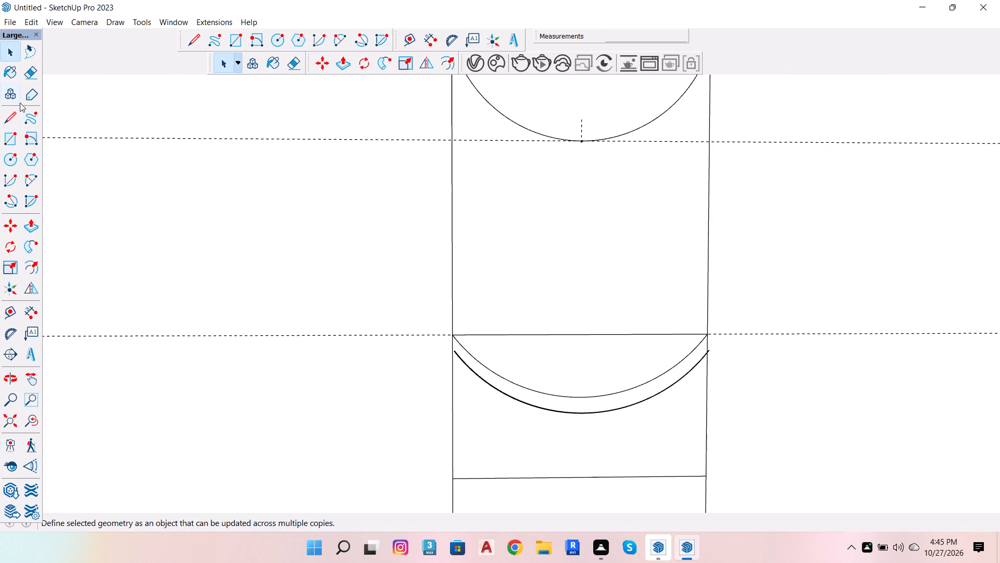
left_click(13, 119)
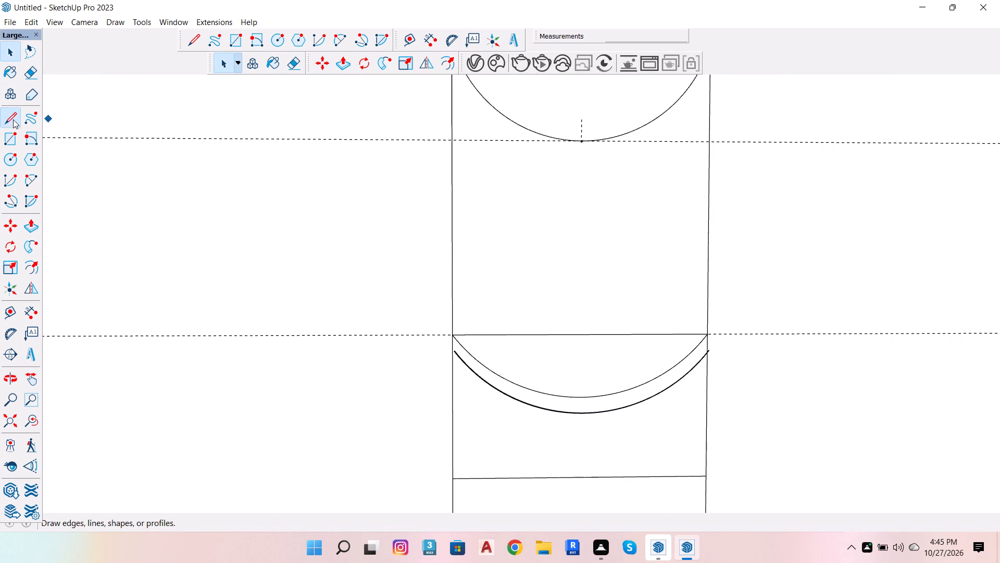
scroll(468, 339, "up", 3)
left_click(451, 356)
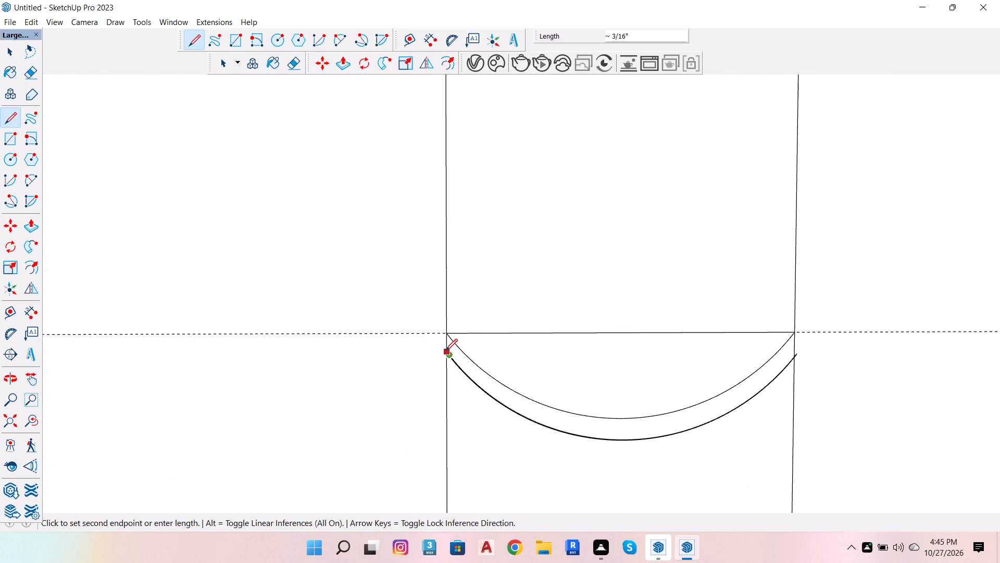
left_click(445, 350)
key("space")
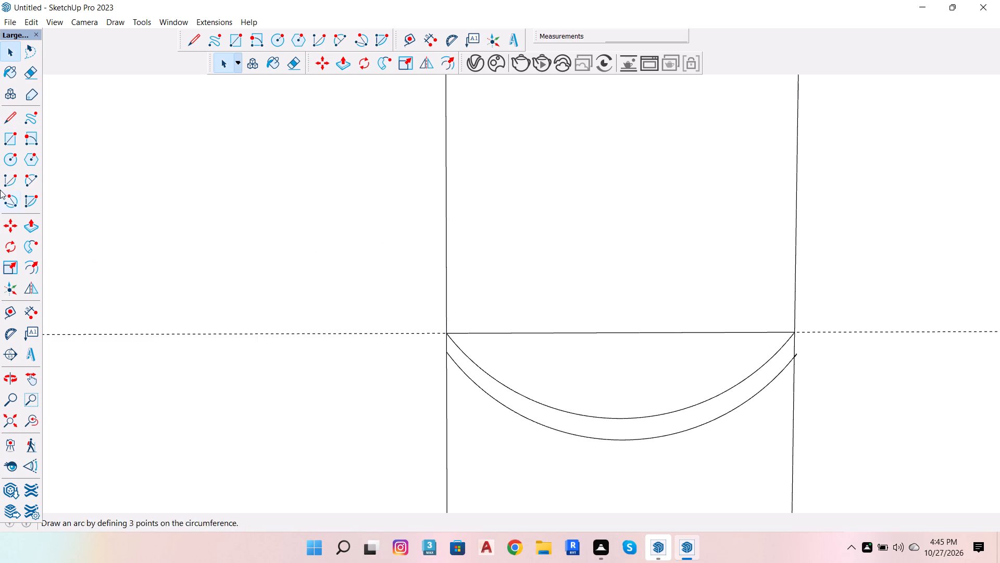
Erase the copied arc's small overhang beyond the narrow panel's outer edge.
left_click(31, 71)
scroll(836, 365, "up", 4)
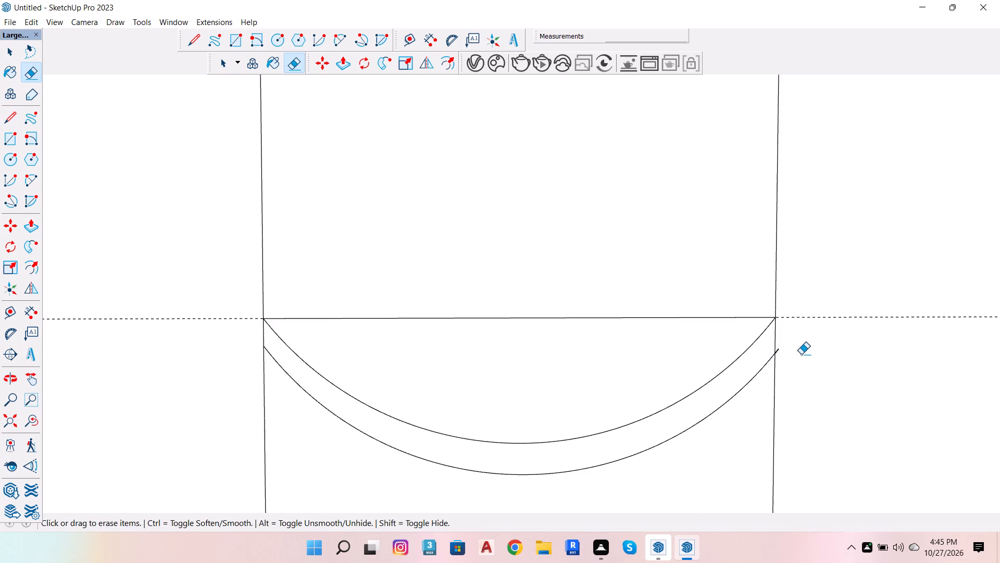
scroll(794, 352, "up", 4)
left_click_drag(771, 347, 772, 352)
scroll(789, 332, "down", 6)
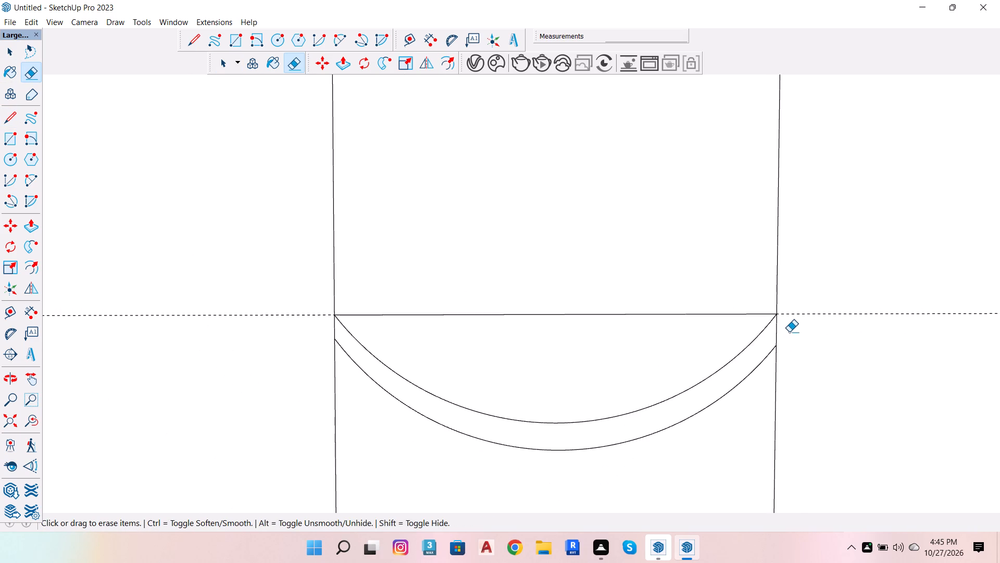
scroll(505, 388, "down", 7)
scroll(346, 383, "down", 7)
scroll(433, 288, "up", 3)
scroll(446, 302, "down", 12)
scroll(514, 258, "down", 3)
key("Escape")
key("Escape")
key("Escape")
key("Escape")
key("Escape")
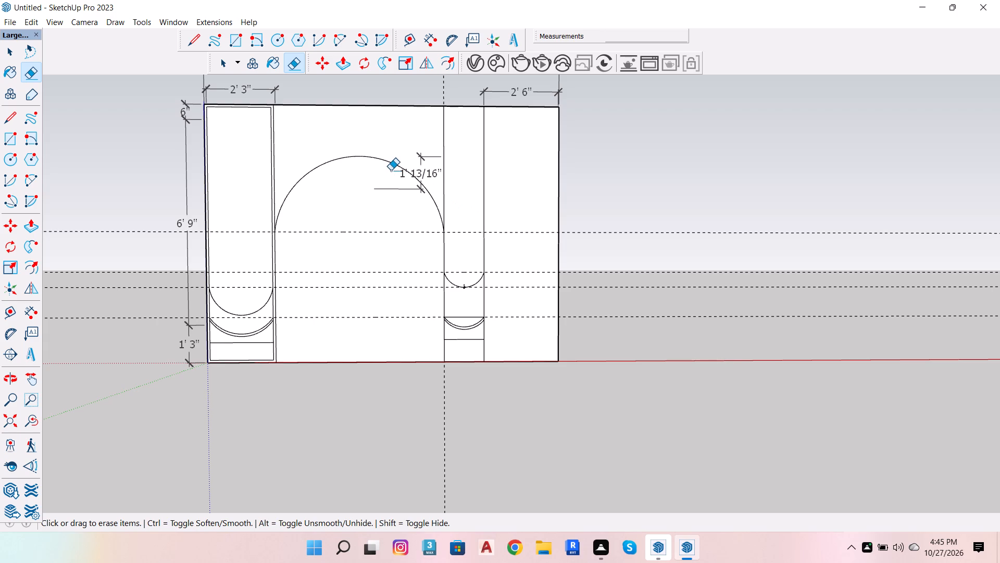
key("Escape")
key("space")
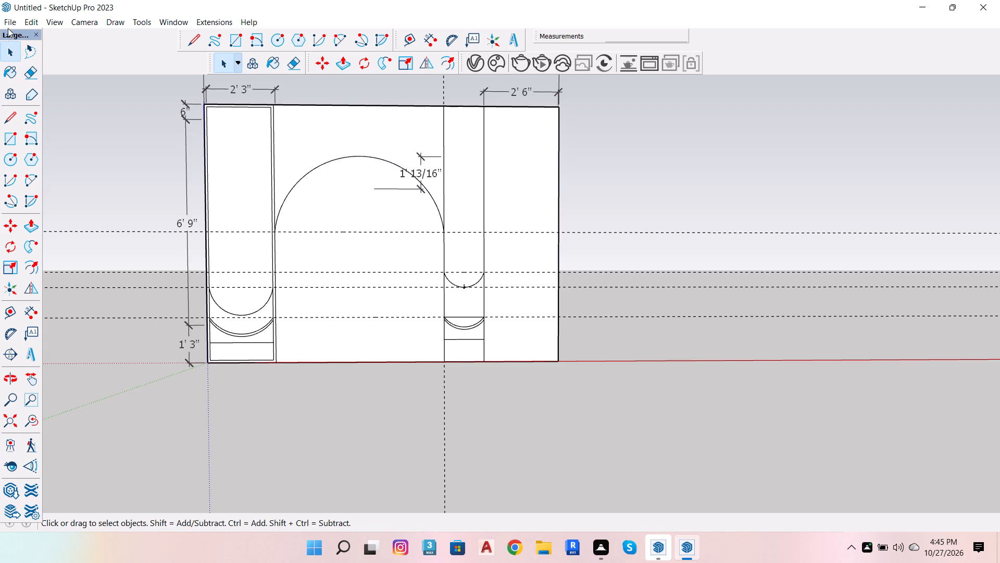
Delete all guide lines from the model.
left_click(9, 22)
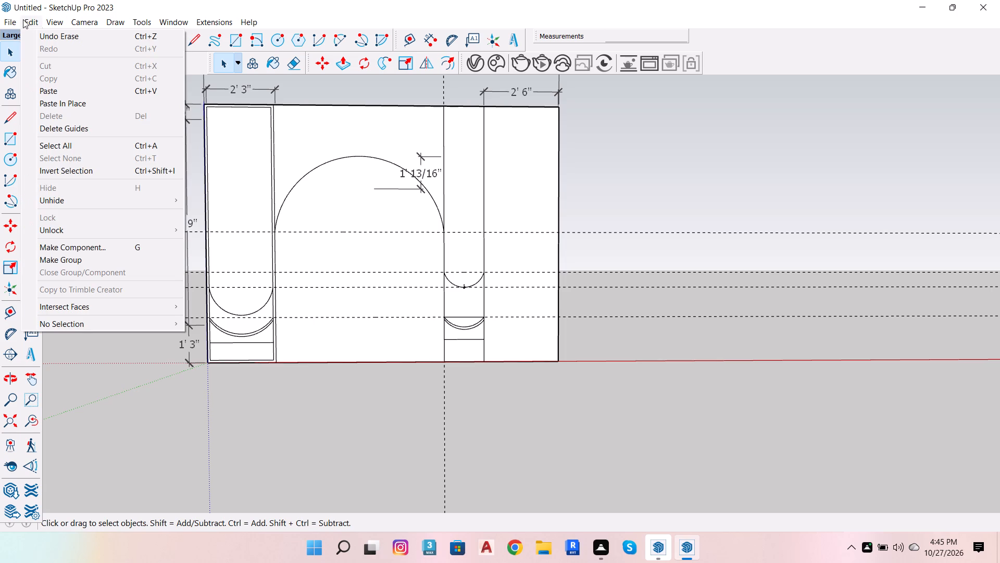
left_click(53, 130)
Delete the vertical dimension beside the top of the large arch.
scroll(405, 192, "up", 3)
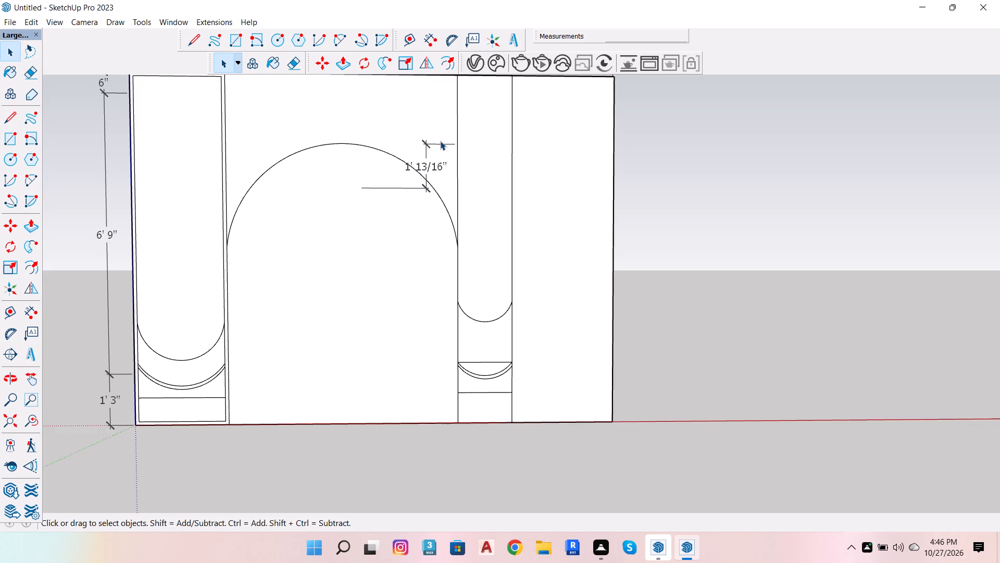
left_click(439, 144)
key("shift+Delete")
Extrude the narrow panel's tall upper face outward by 2".
scroll(559, 109, "down", 4)
scroll(520, 169, "up", 3)
scroll(501, 236, "down", 2)
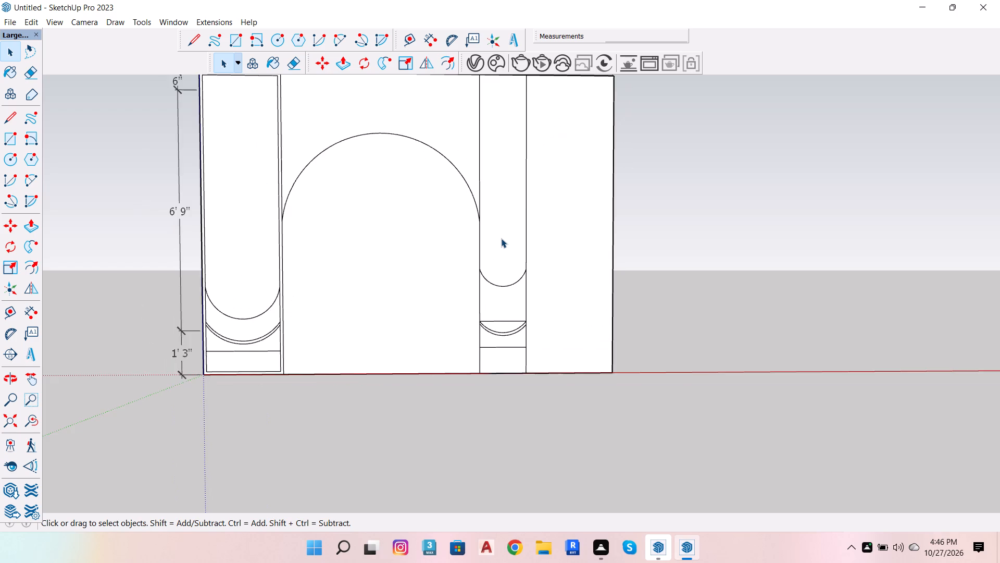
left_click(497, 223)
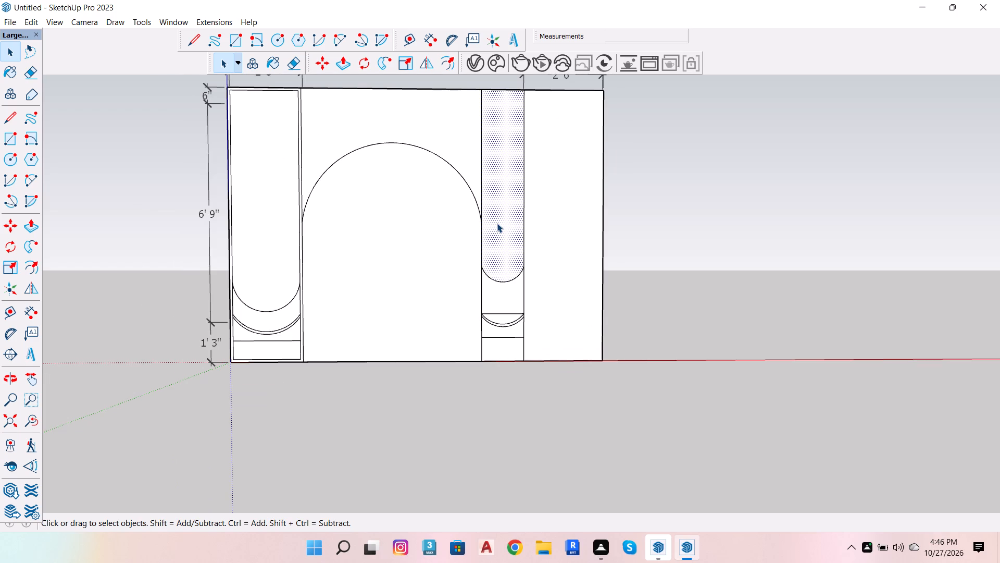
key("p")
left_click(497, 223)
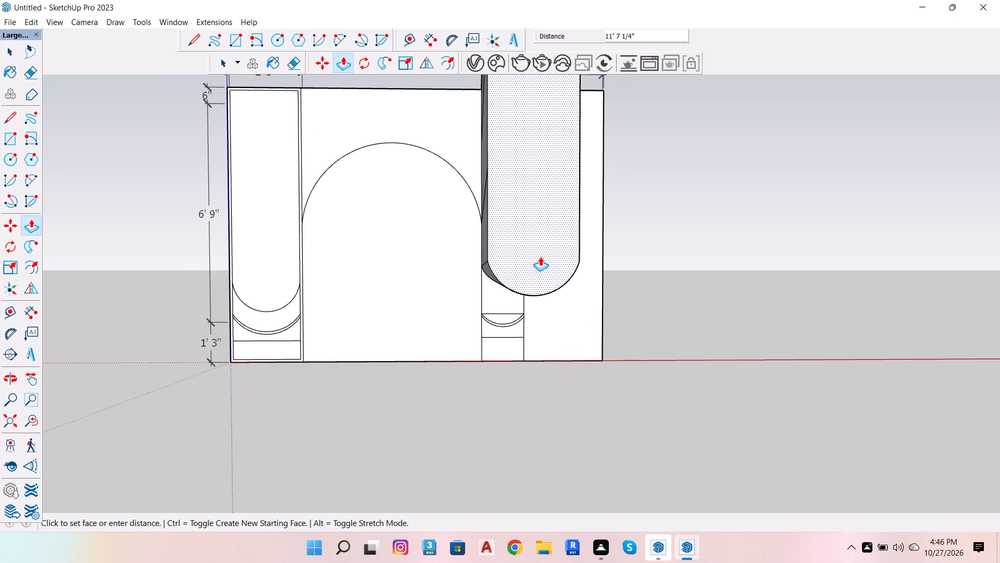
key("2")
key("Return")
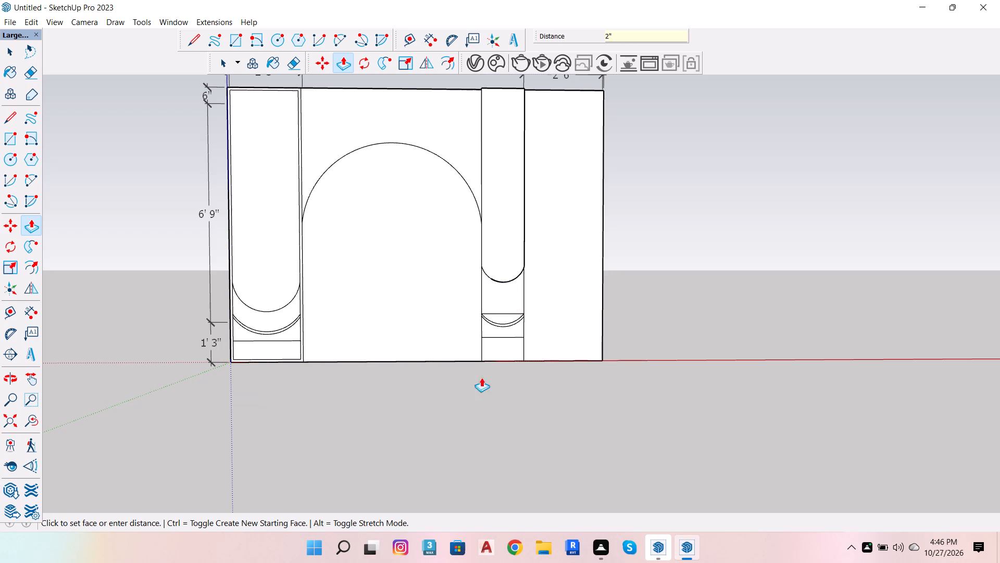
Extrude the wall face above the large arch outward, flush with the narrow panel's 2" raised face.
scroll(543, 428, "down", 4)
scroll(439, 261, "up", 4)
left_click(468, 186)
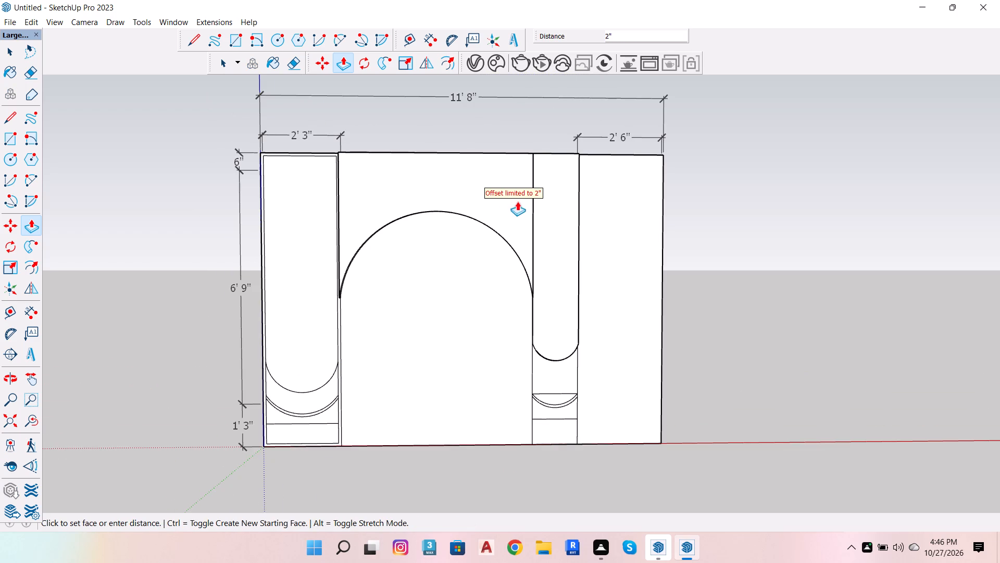
left_click(546, 224)
Extrude the 2' 3" panel's tall face above its upper arc outward by about 1 5/8".
left_click(280, 234)
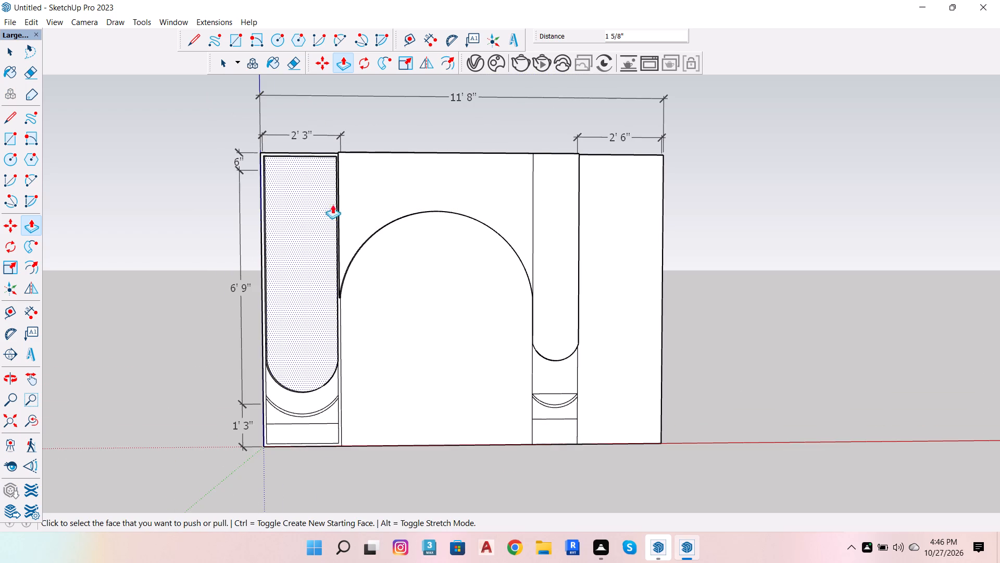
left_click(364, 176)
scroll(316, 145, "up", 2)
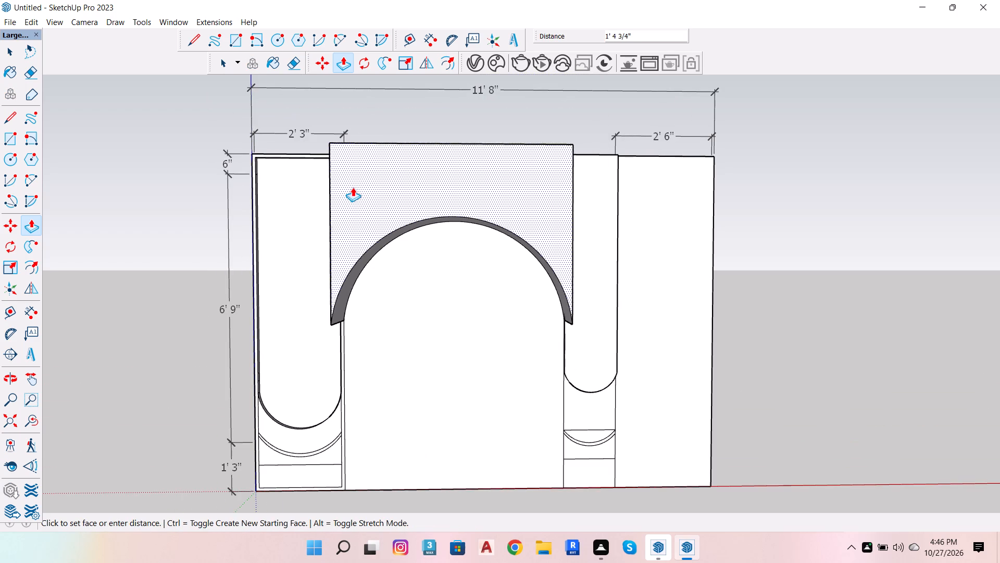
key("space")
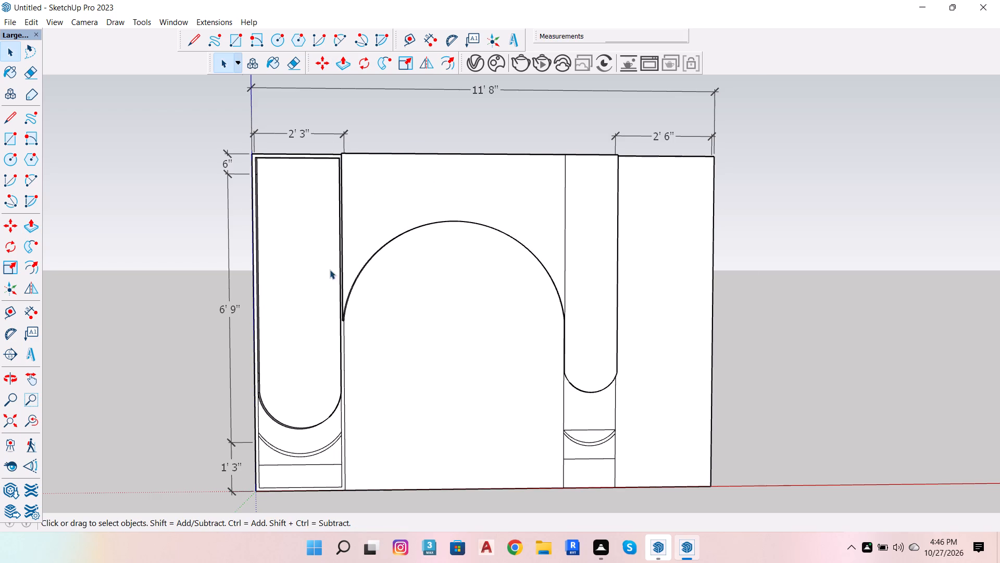
Extrude the border frame around the 2' 3" panel outward by 2", flush with the wall face above the large arch.
scroll(330, 270, "up", 5)
scroll(328, 338, "up", 5)
key("o")
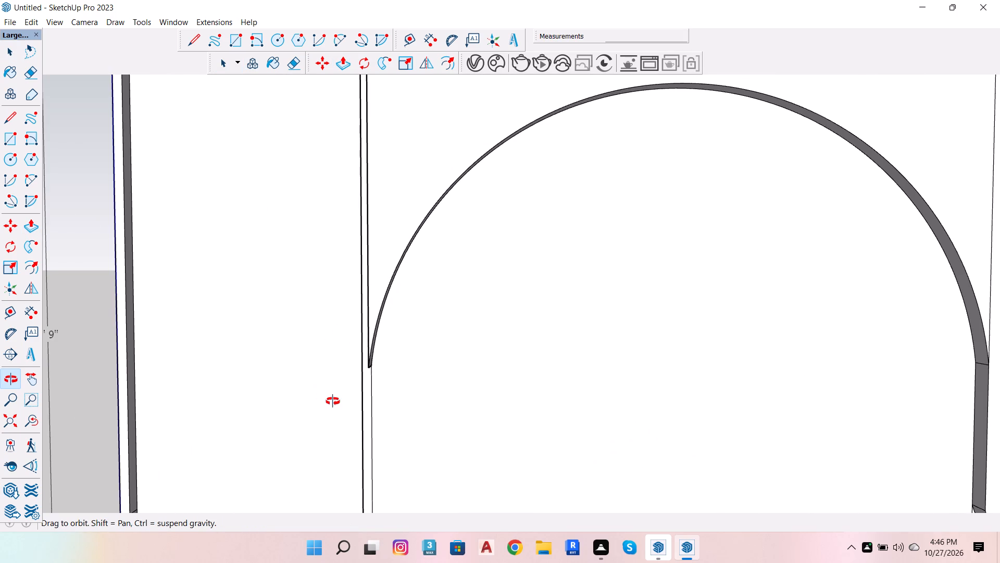
left_click_drag(333, 401, 466, 274)
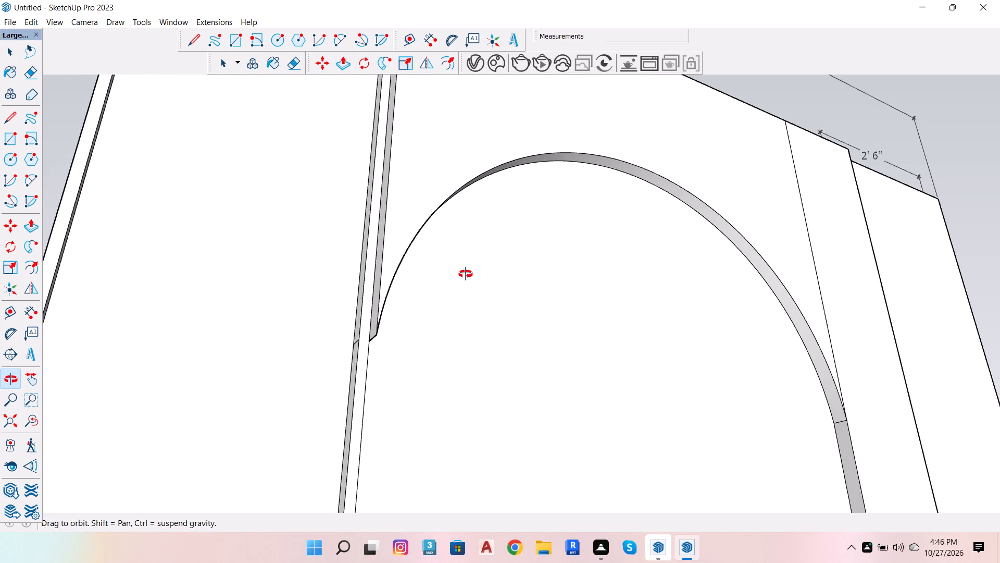
left_click_drag(466, 274, 516, 505)
scroll(418, 384, "down", 4)
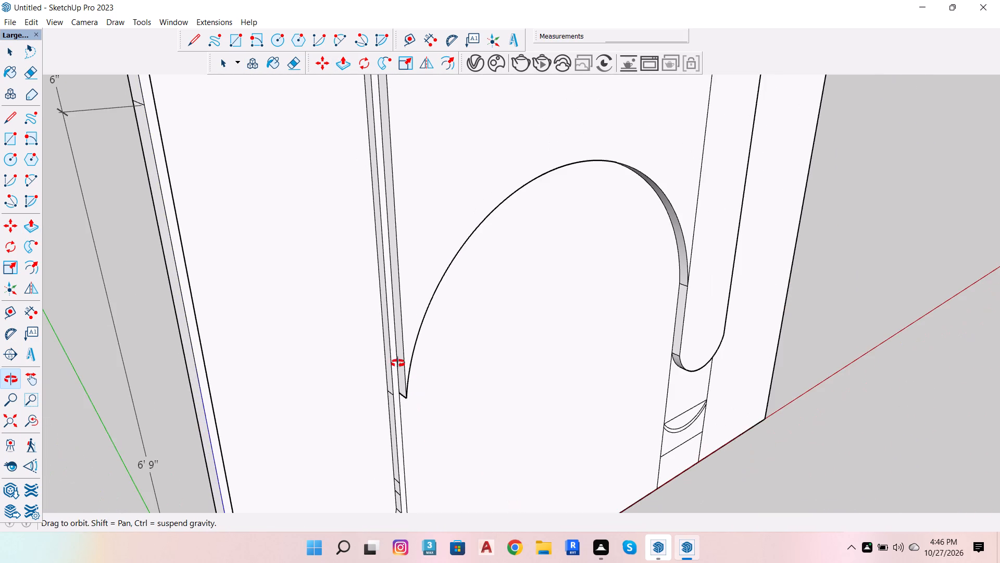
left_click_drag(394, 340, 356, 405)
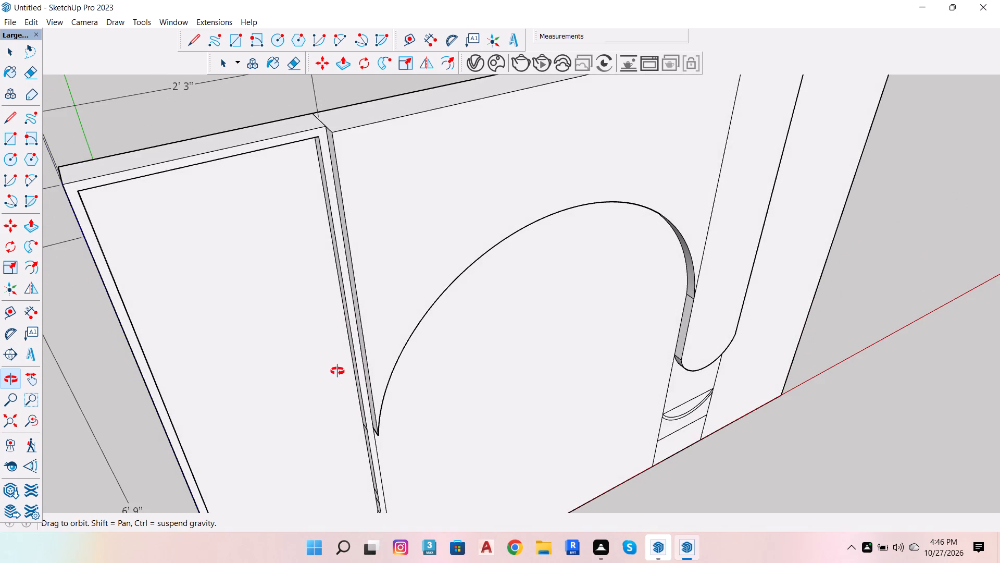
key("space")
scroll(333, 309, "up", 2)
left_click(345, 303)
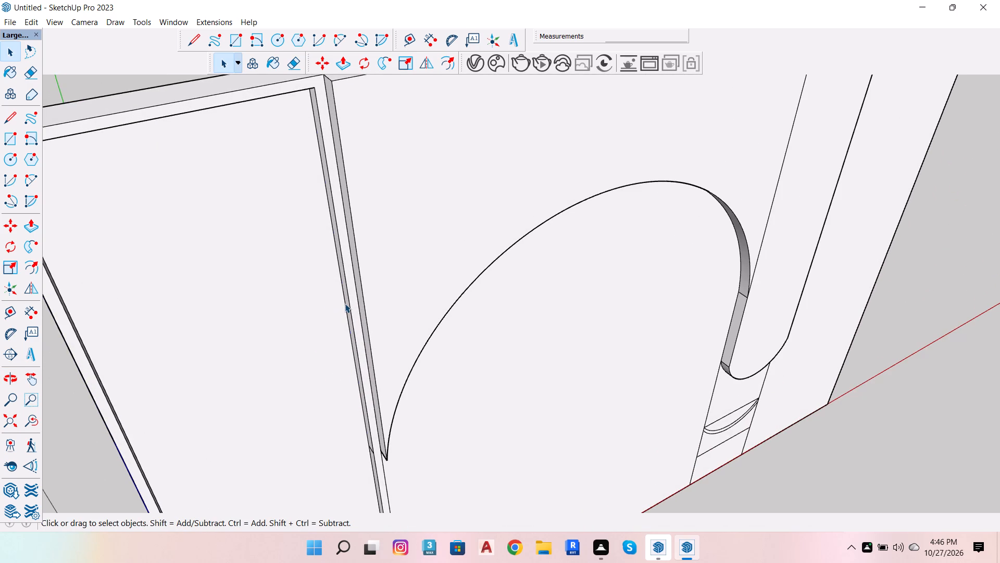
left_click(352, 302)
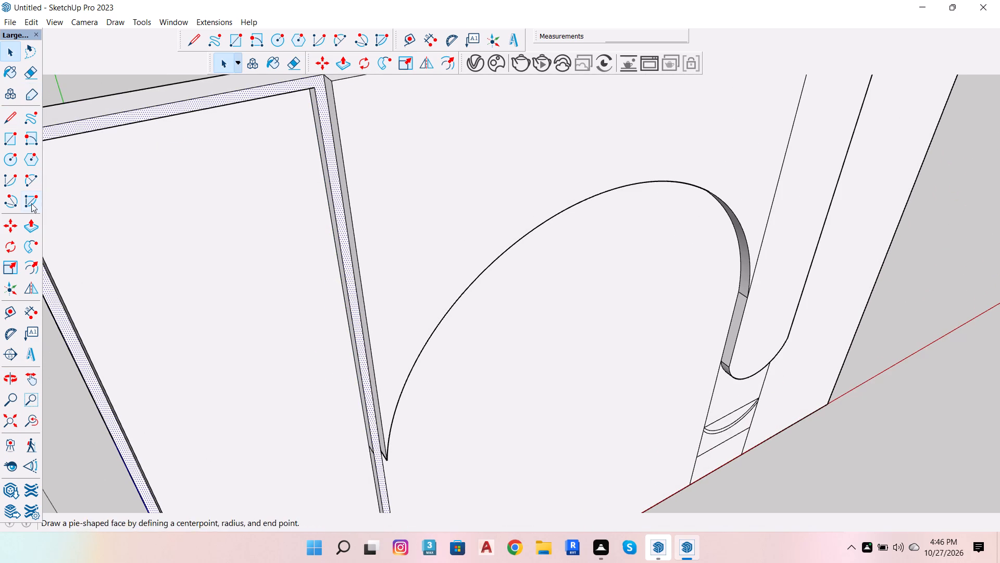
left_click(27, 231)
left_click(336, 194)
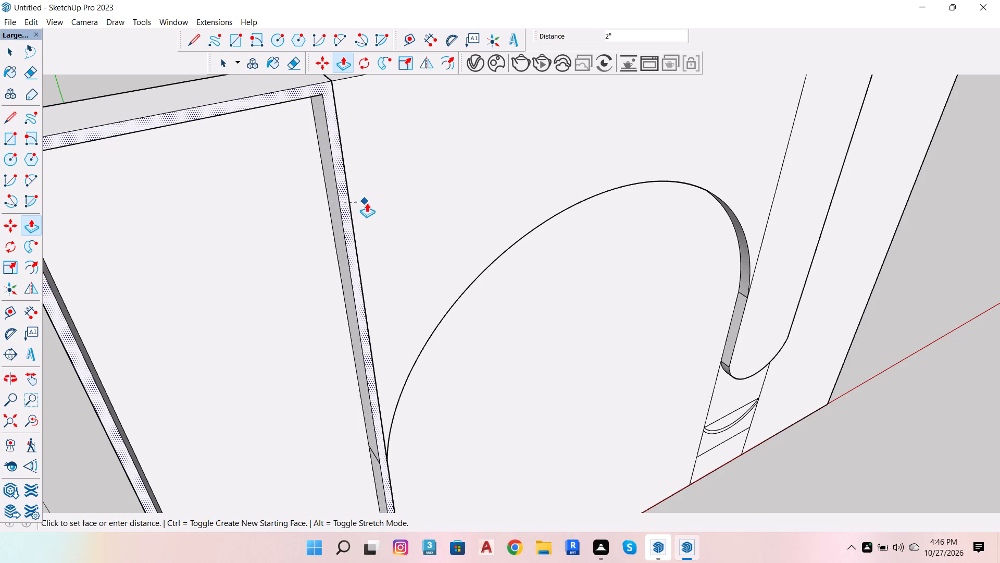
left_click(367, 203)
Extrude the 2' 3" panel's tall face outward by about 3 5/8", flush with its surrounding frame.
scroll(340, 172, "down", 5)
scroll(297, 234, "down", 5)
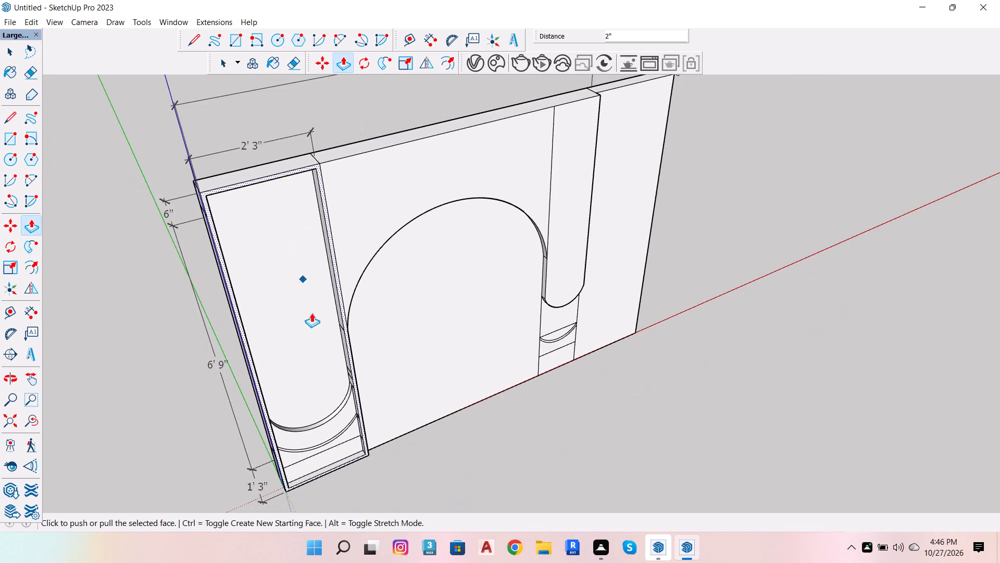
scroll(315, 386, "up", 3)
left_click(324, 393)
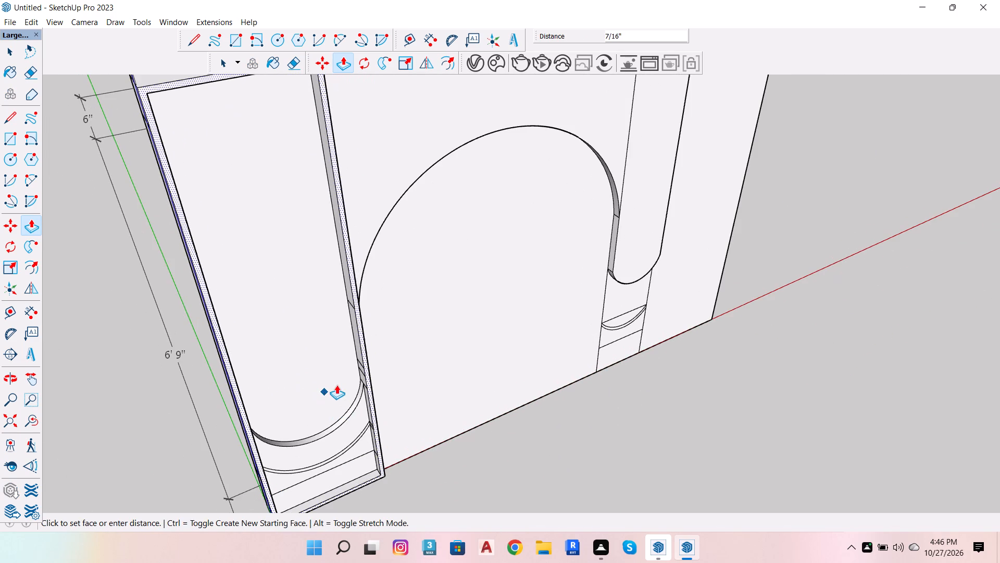
key("space")
scroll(370, 258, "up", 5)
left_click(305, 326)
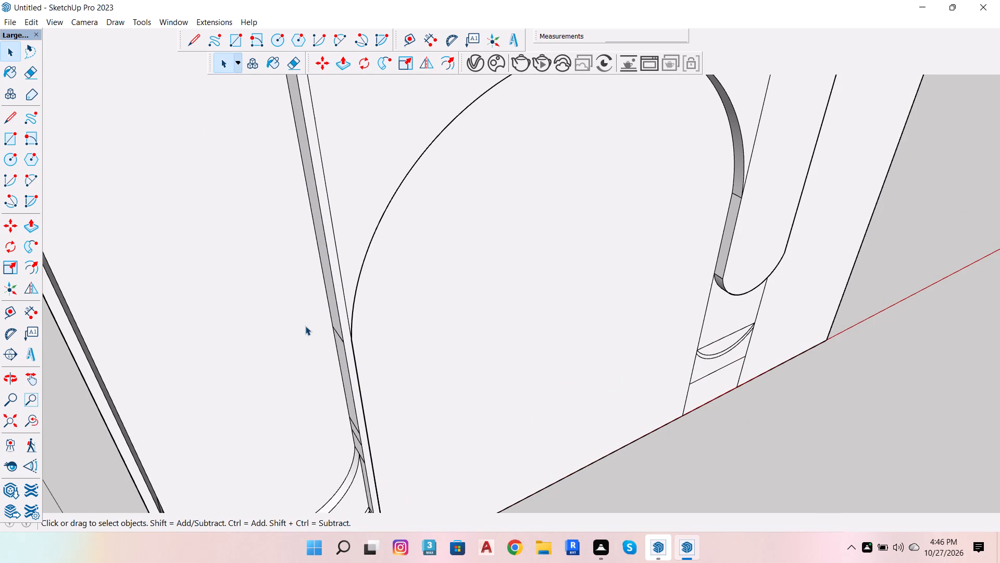
left_click(38, 228)
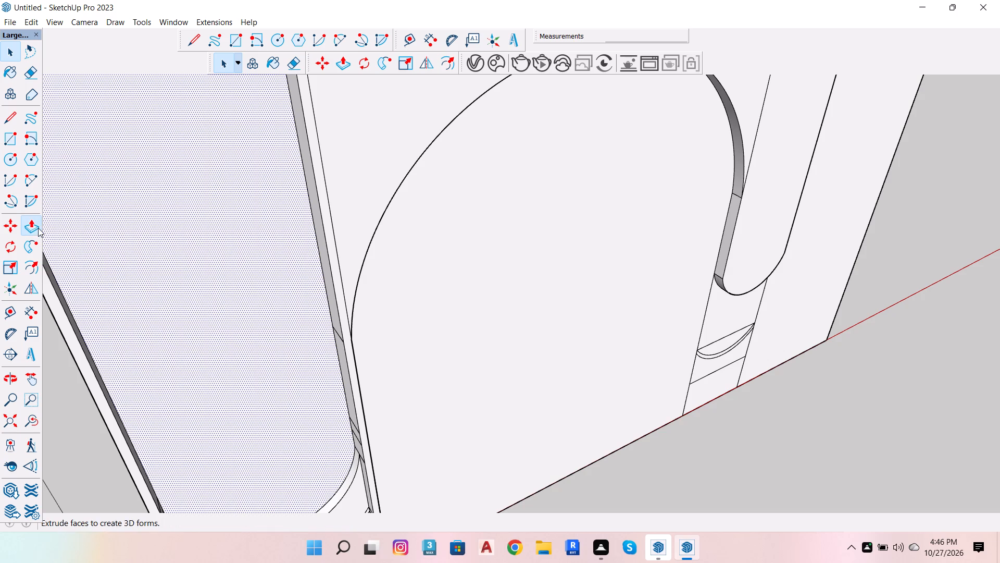
left_click(265, 283)
left_click(352, 232)
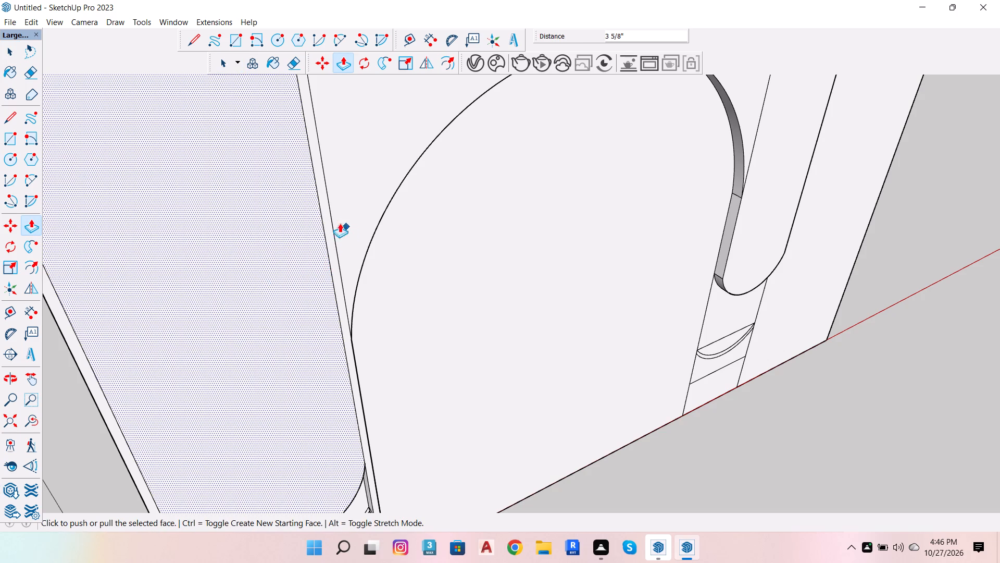
scroll(264, 181, "down", 6)
key("space")
Extrude the thin curved band beneath the 2' 3" panel's tall face outward by 2".
scroll(262, 270, "down", 6)
scroll(260, 371, "up", 2)
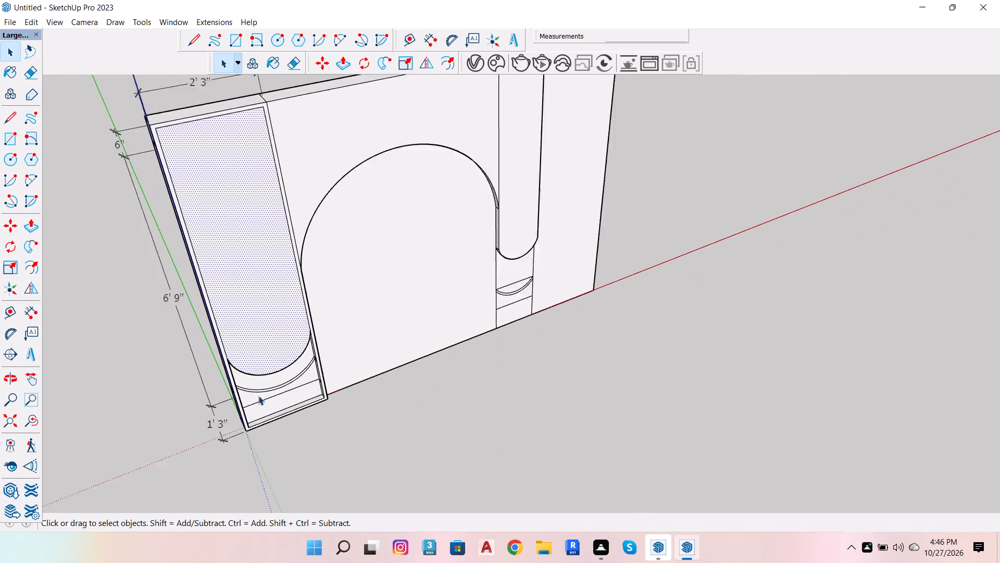
scroll(258, 396, "up", 2)
key("o")
left_click_drag(297, 408, 140, 181)
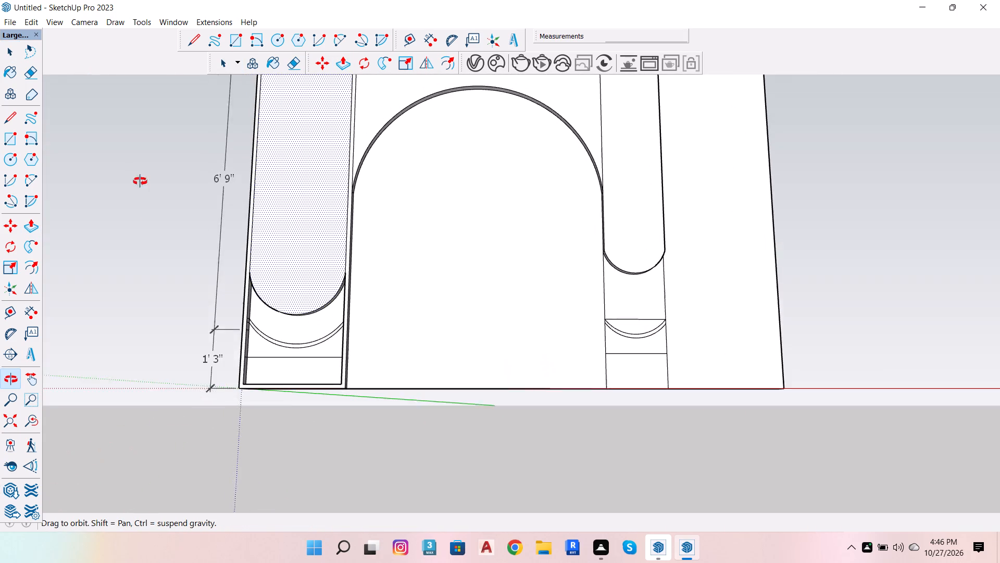
left_click_drag(140, 181, 136, 175)
left_click_drag(612, 314, 595, 238)
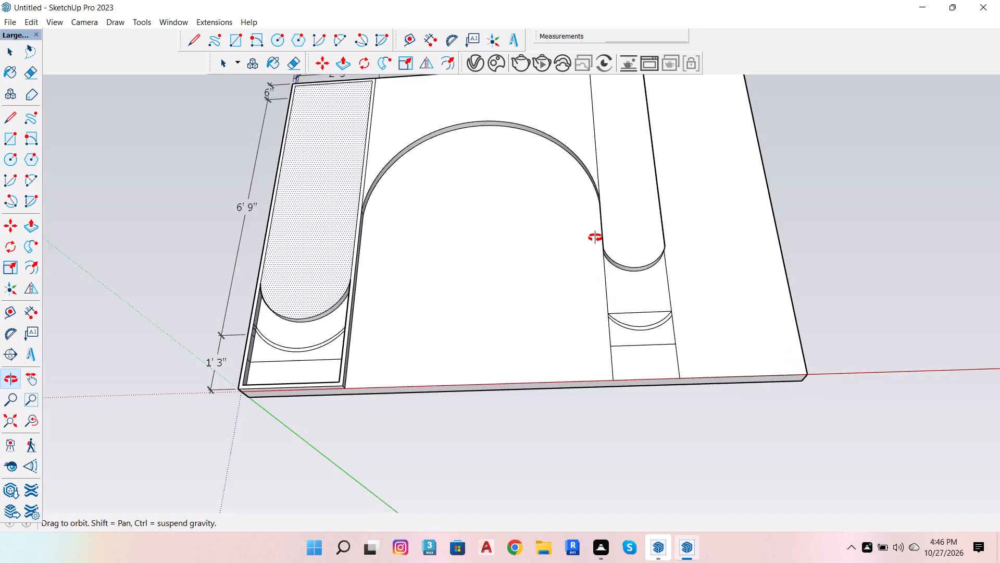
left_click_drag(595, 238, 641, 272)
key("space")
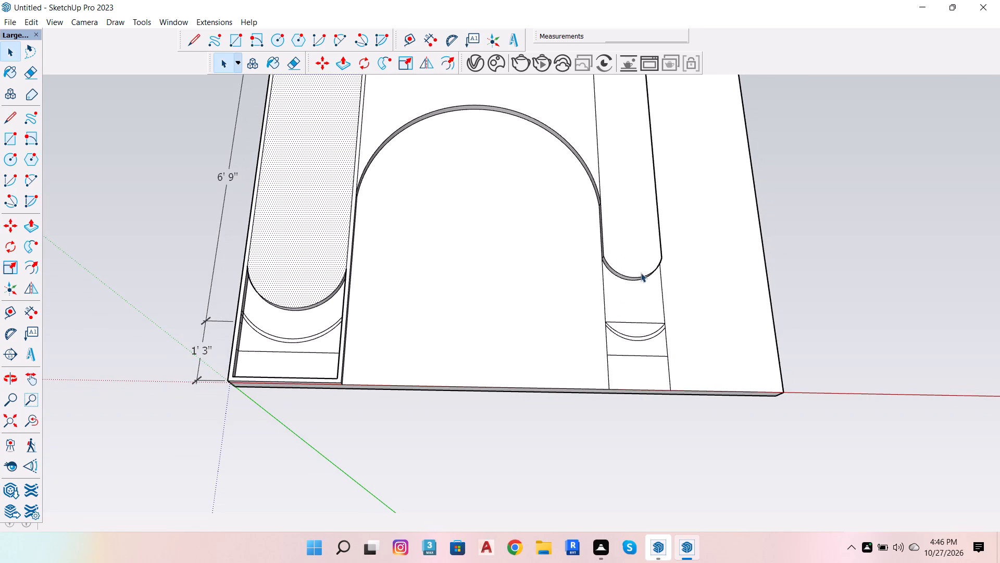
scroll(257, 332, "up", 9)
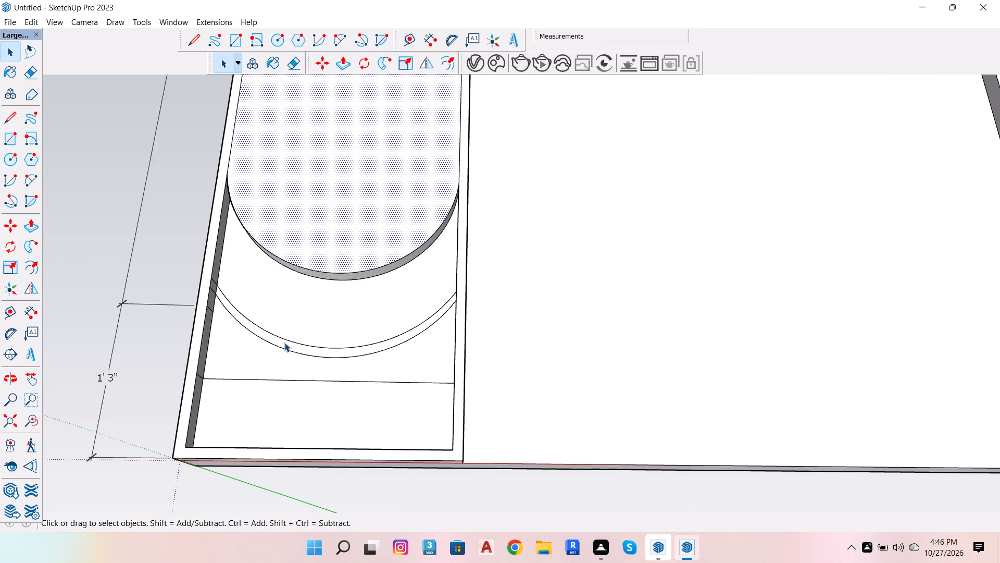
left_click(284, 342)
key("p")
left_click(284, 342)
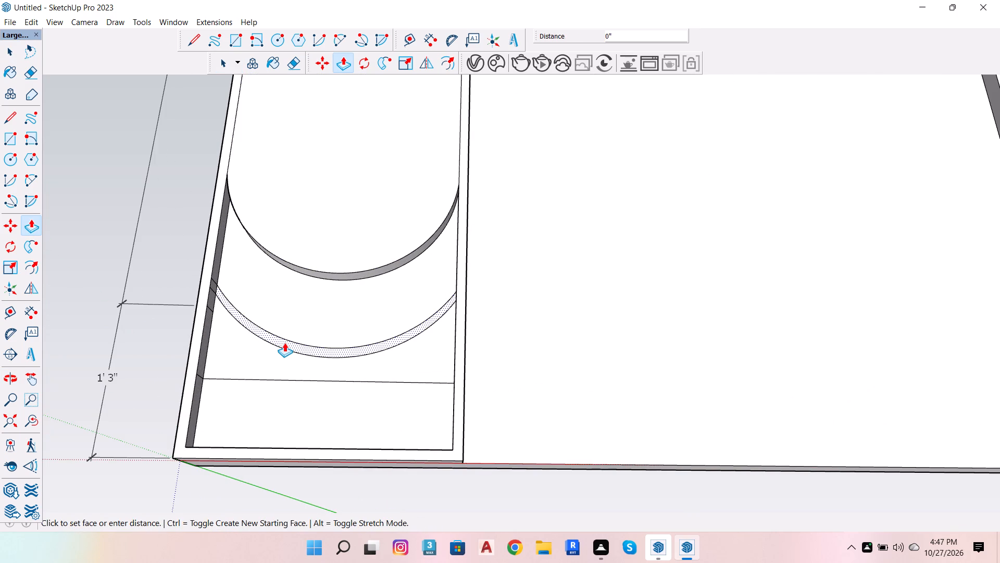
left_click(309, 254)
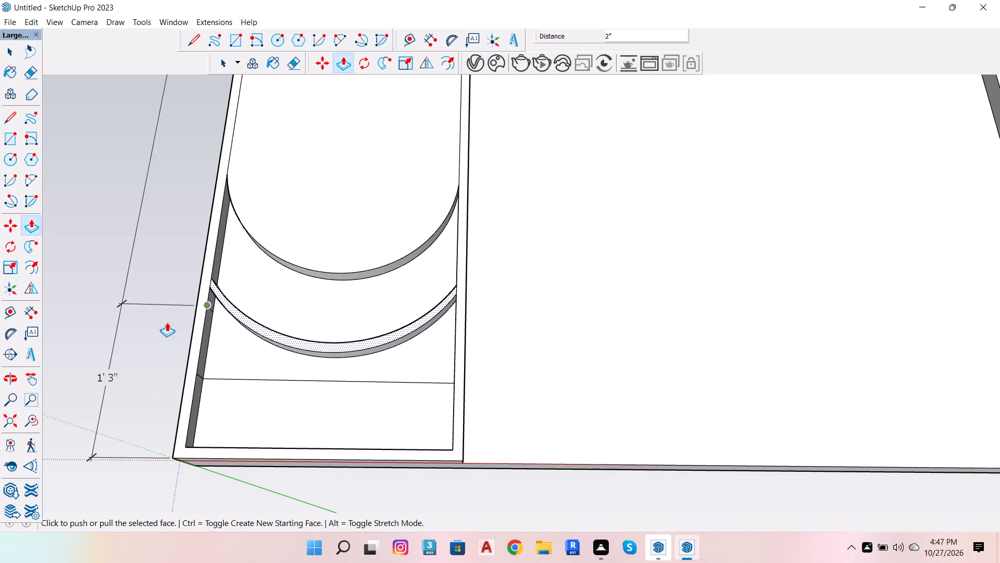
scroll(122, 348, "down", 6)
key("space")
Extrude the narrow panel's thin curved band outward so it projects from the recessed lower face.
scroll(848, 312, "up", 2)
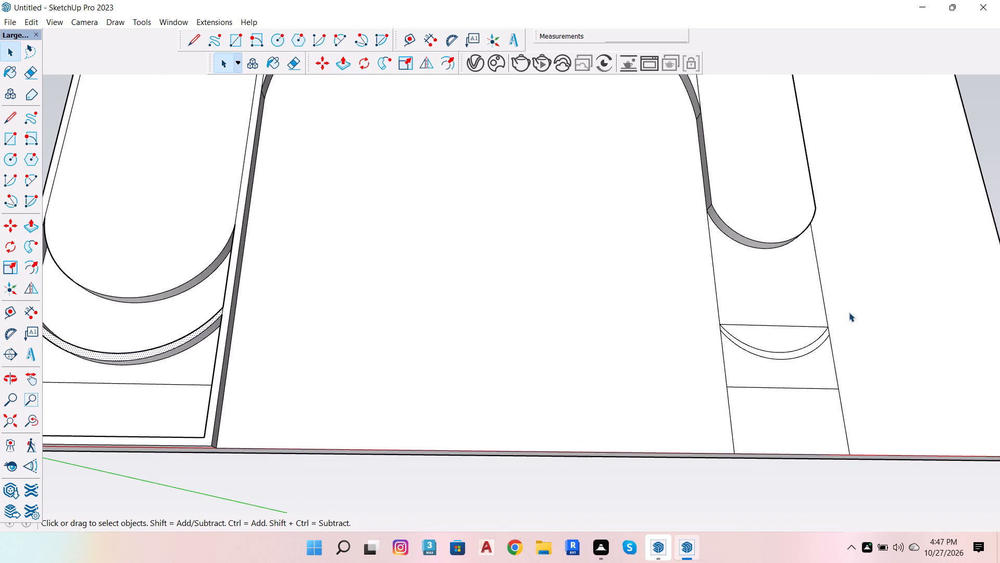
scroll(820, 335, "up", 4)
left_click(822, 342)
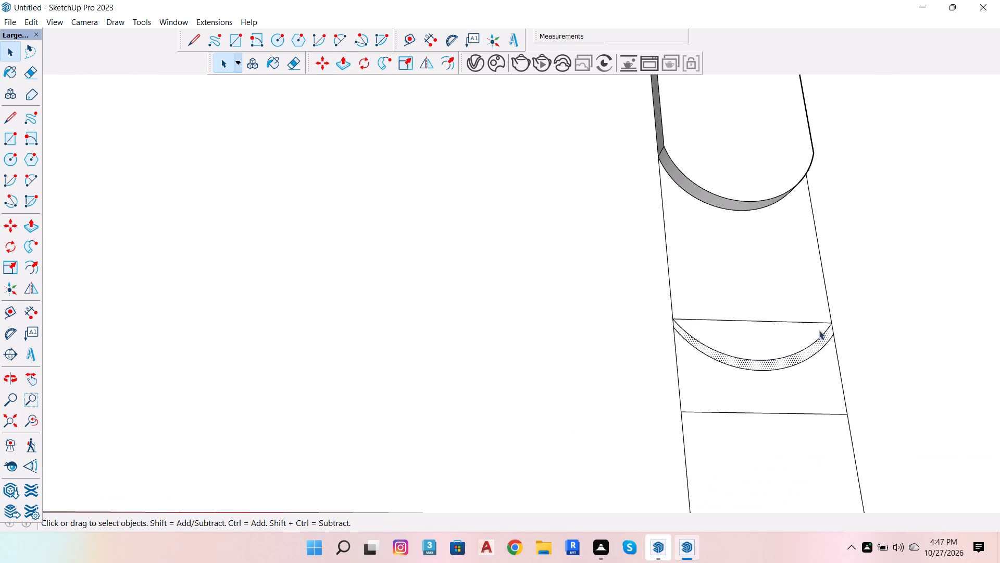
key("p")
key("space")
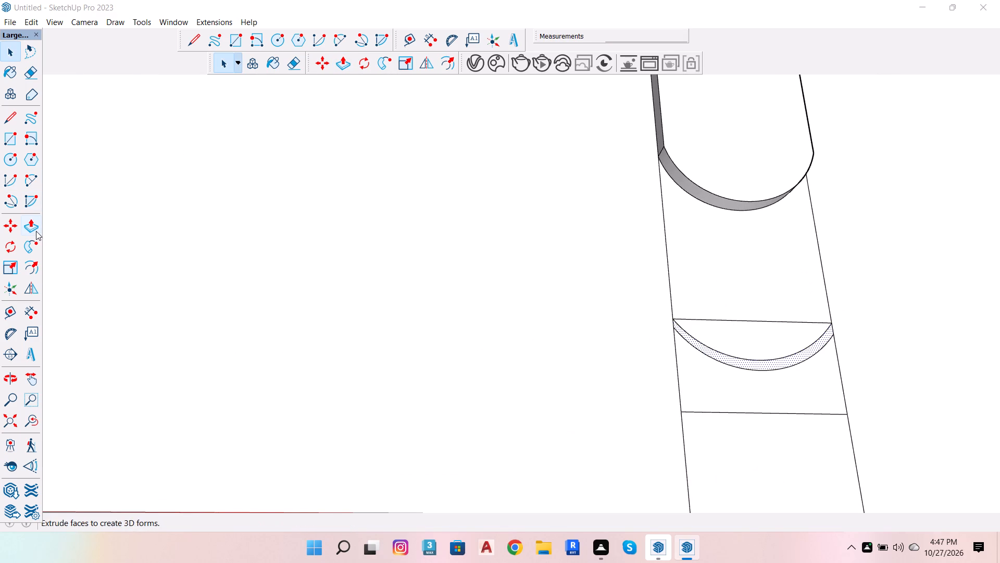
left_click(36, 231)
scroll(662, 328, "up", 2)
left_click(687, 327)
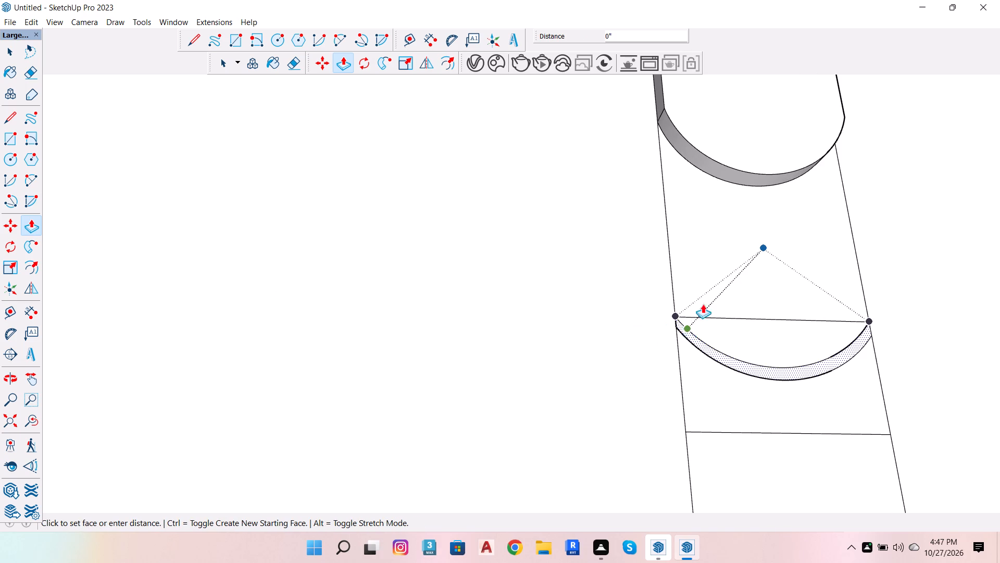
left_click(720, 157)
key("space")
Examine the raised panels, curved bands and arch surround of the wall from several angles.
scroll(630, 279, "down", 4)
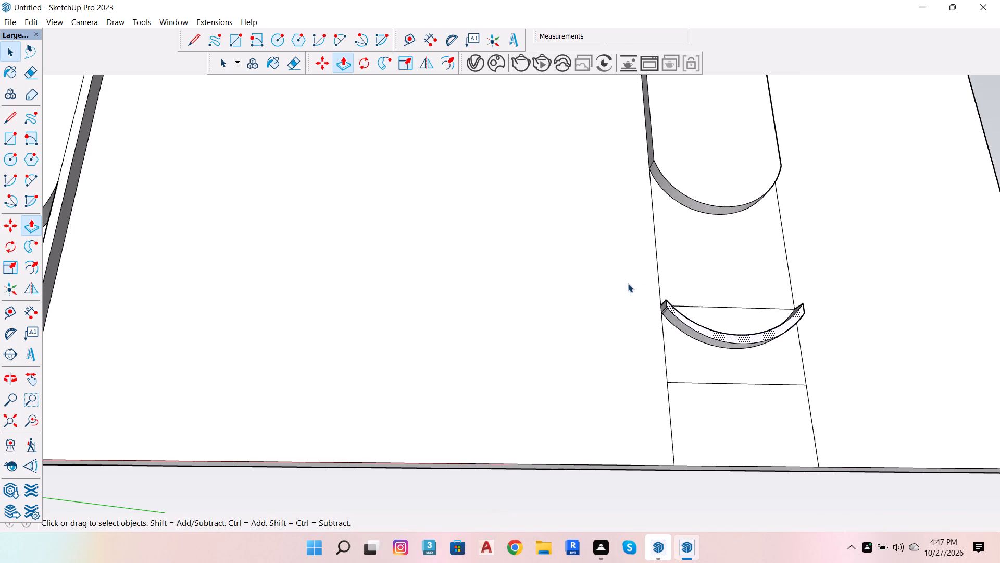
scroll(671, 304, "down", 5)
scroll(672, 322, "up", 3)
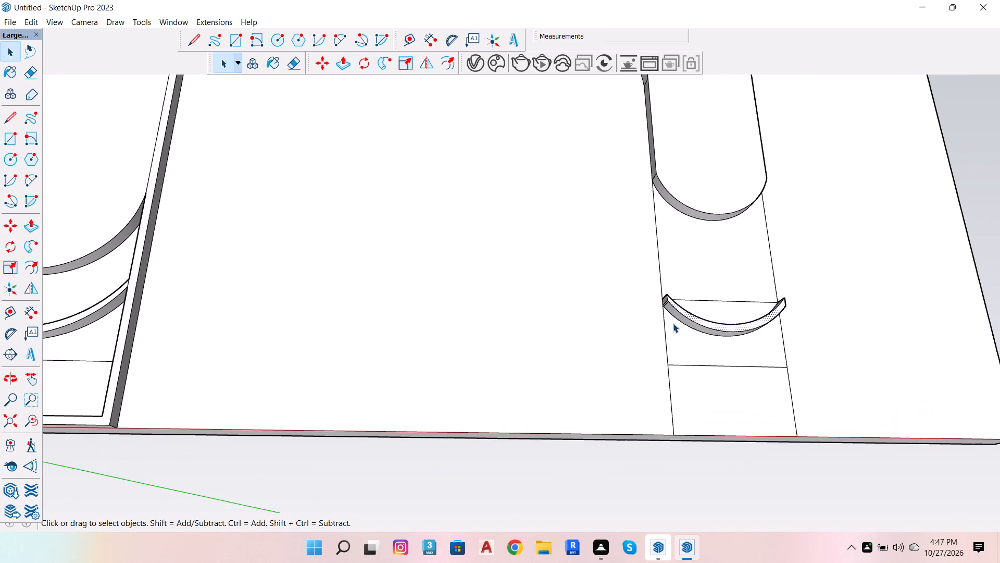
scroll(682, 310, "down", 5)
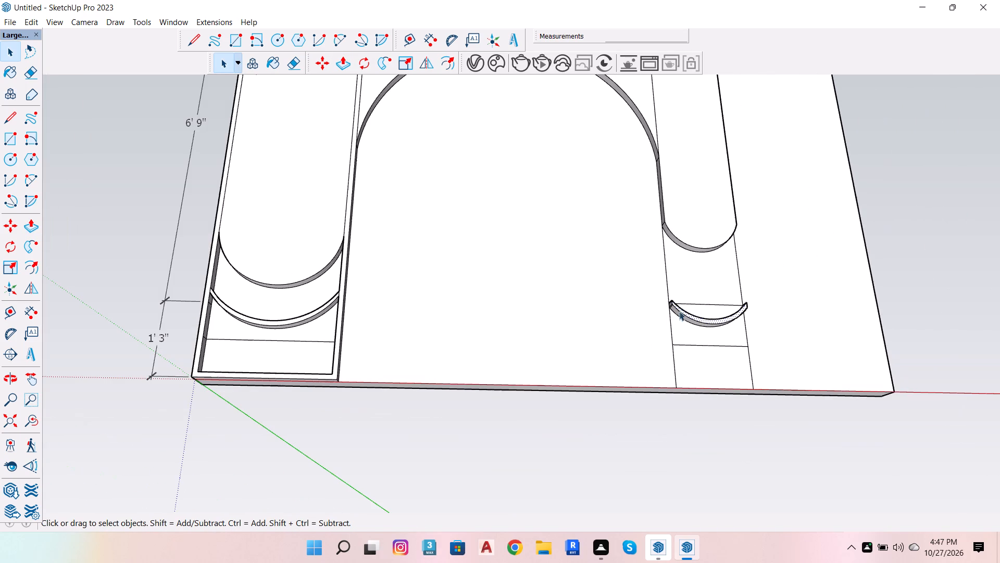
left_click(10, 371)
left_click_drag(508, 221, 511, 448)
left_click_drag(491, 277, 499, 313)
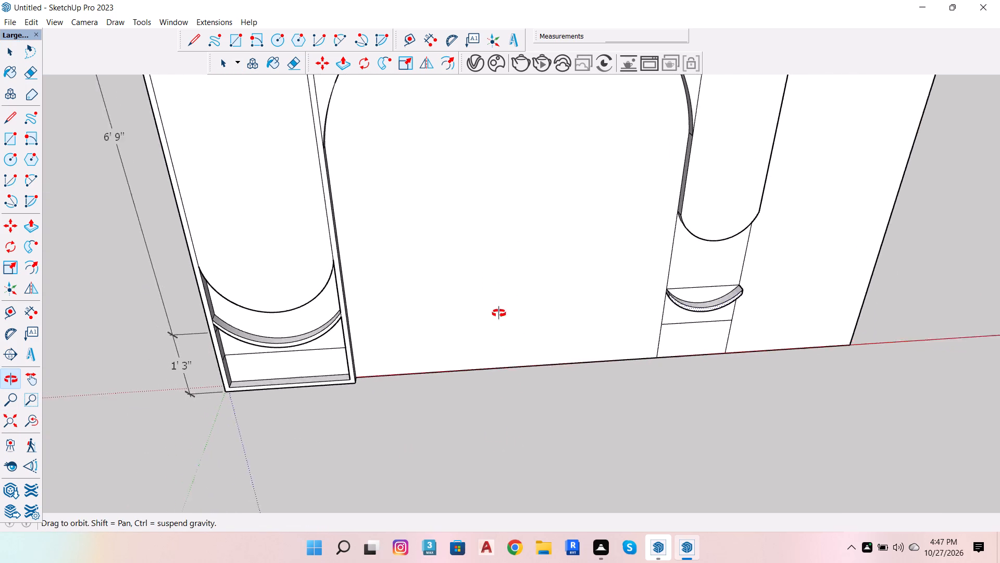
left_click_drag(499, 313, 465, 438)
left_click_drag(318, 321, 520, 89)
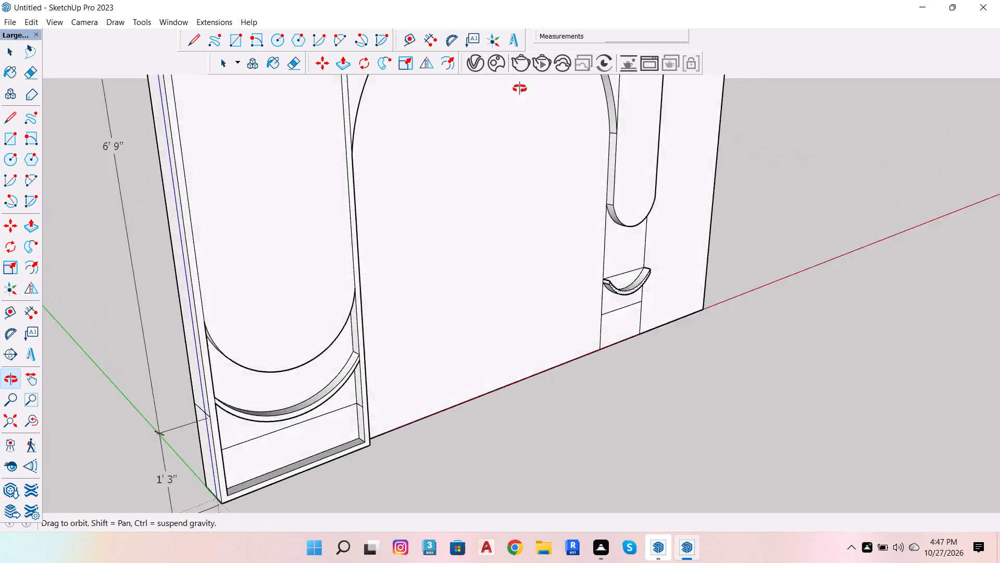
left_click_drag(520, 89, 378, 174)
scroll(366, 222, "down", 6)
left_click_drag(343, 155, 345, 214)
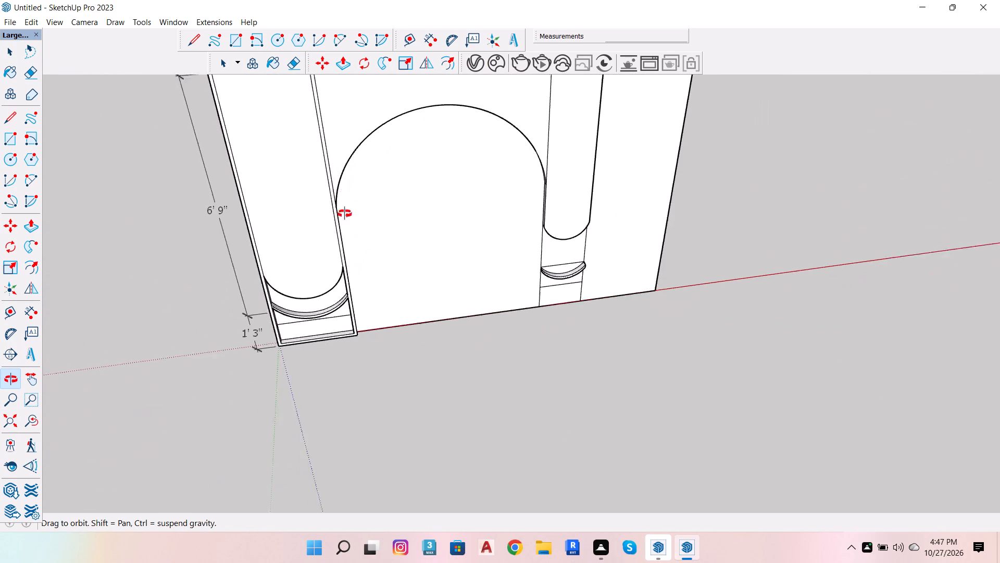
left_click_drag(345, 214, 255, 236)
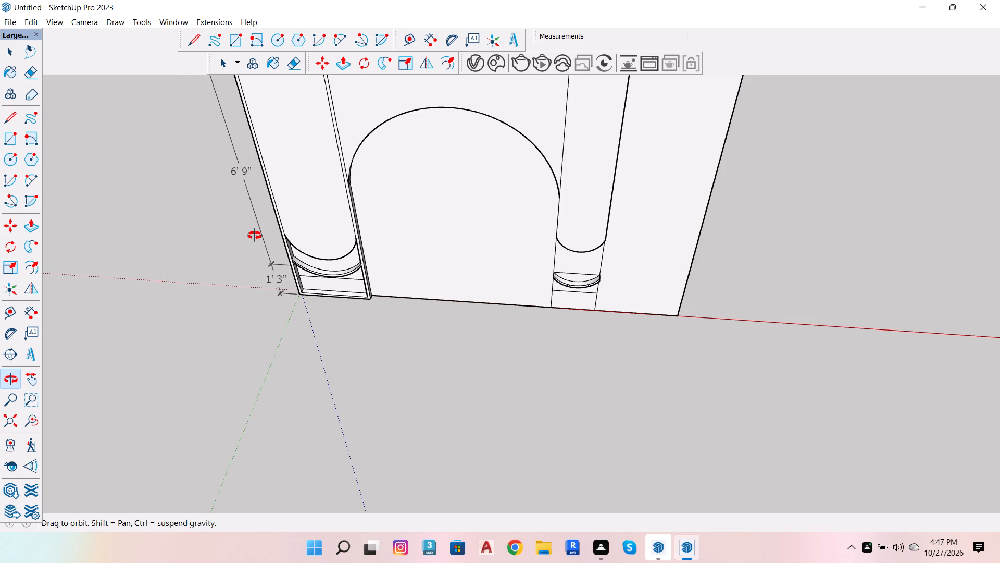
left_click_drag(455, 205, 428, 75)
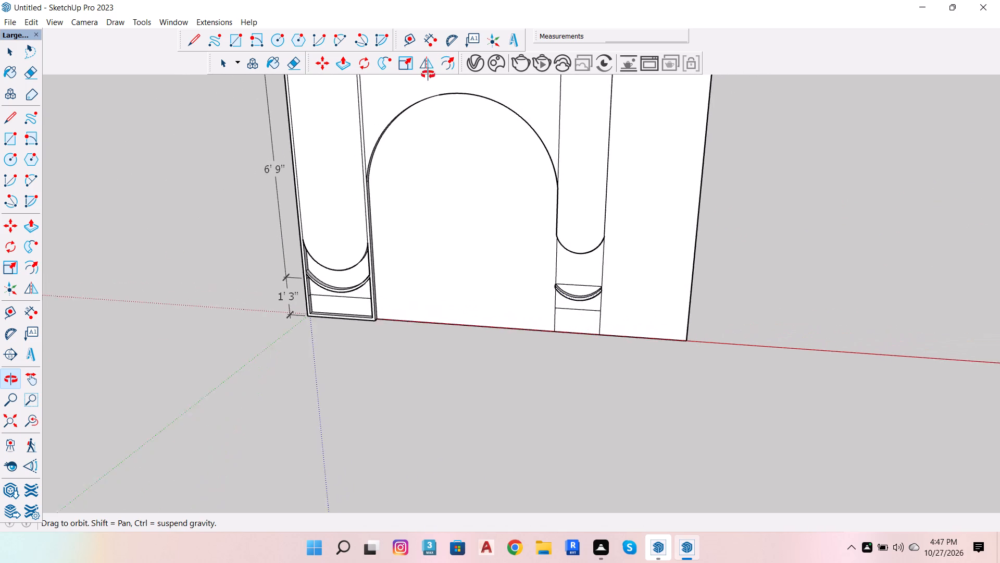
left_click_drag(428, 75, 498, 236)
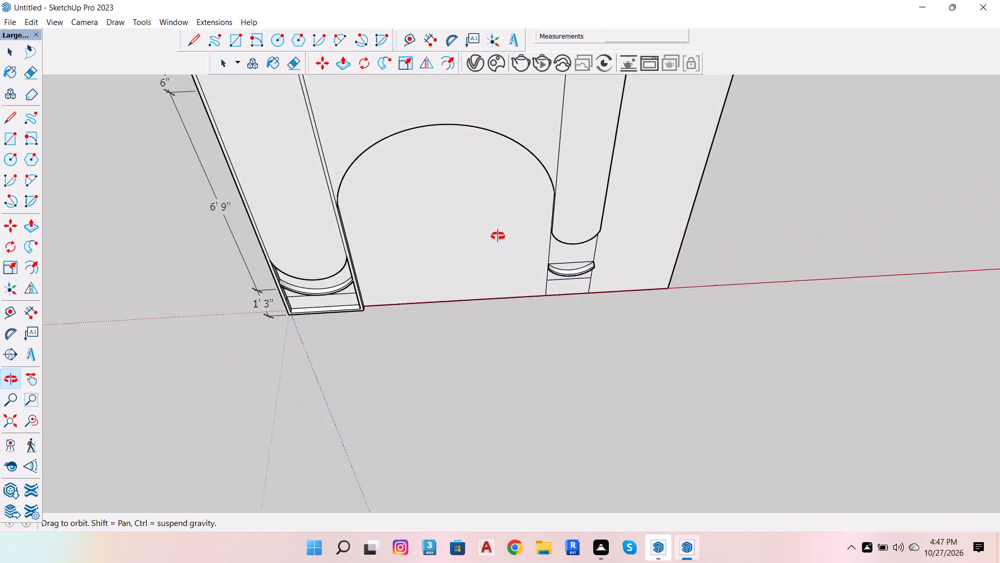
left_click_drag(498, 236, 471, 223)
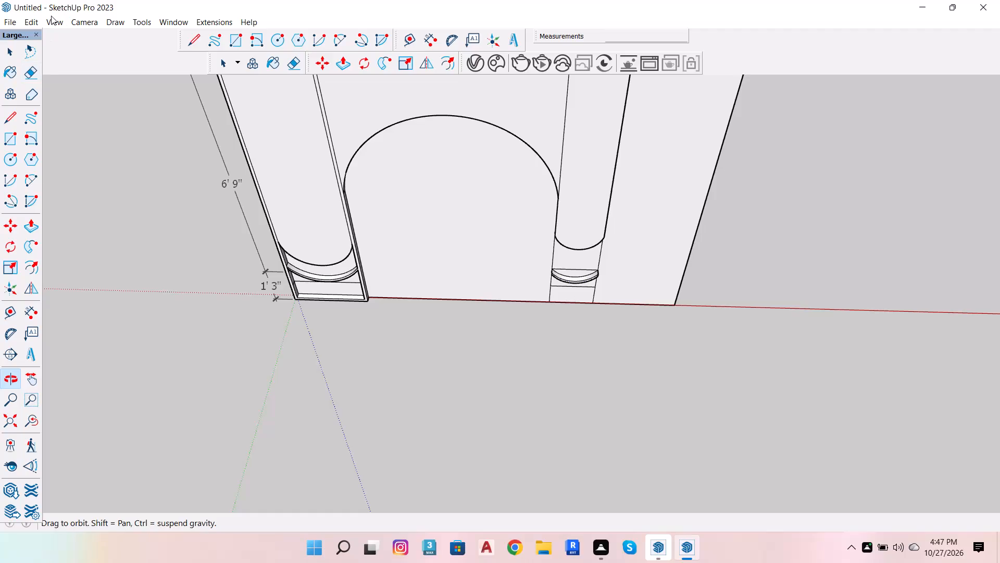
left_click_drag(27, 76, 41, 85)
scroll(388, 331, "down", 4)
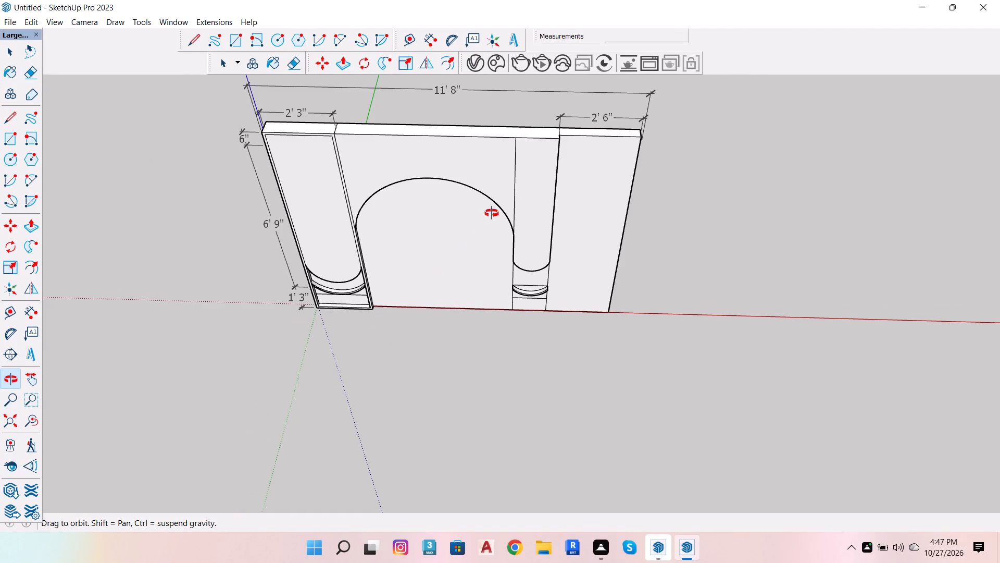
left_click(498, 181)
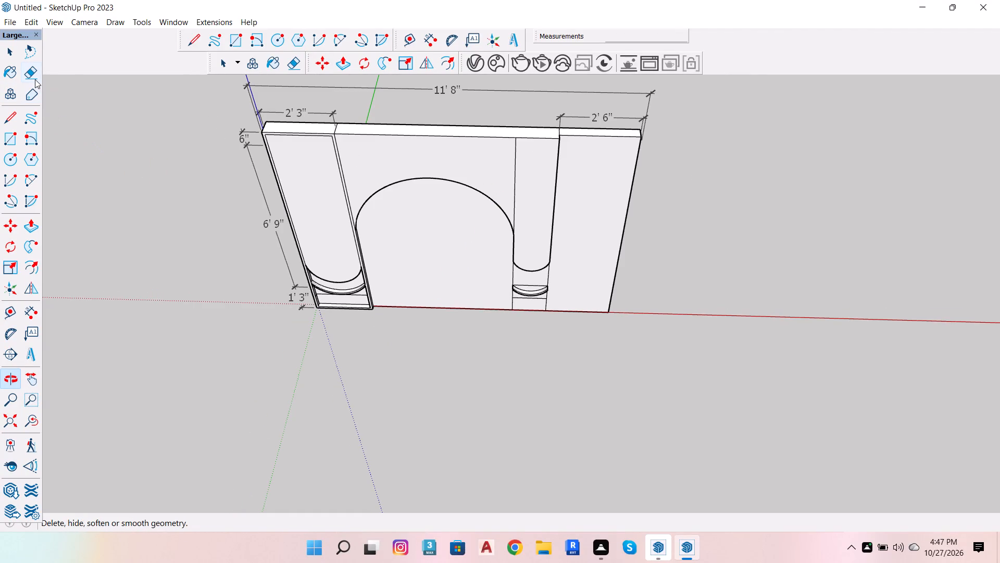
Erase the vertical line that continues above the arch beside the narrow panel on the wall face.
left_click(35, 79)
left_click_drag(530, 177, 509, 175)
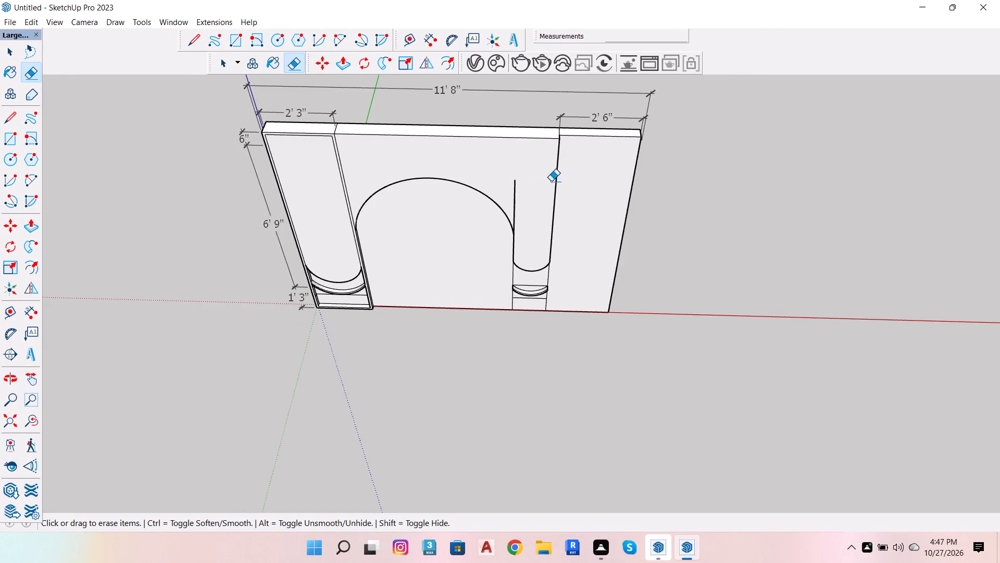
scroll(533, 199, "up", 2)
left_click_drag(521, 199, 505, 191)
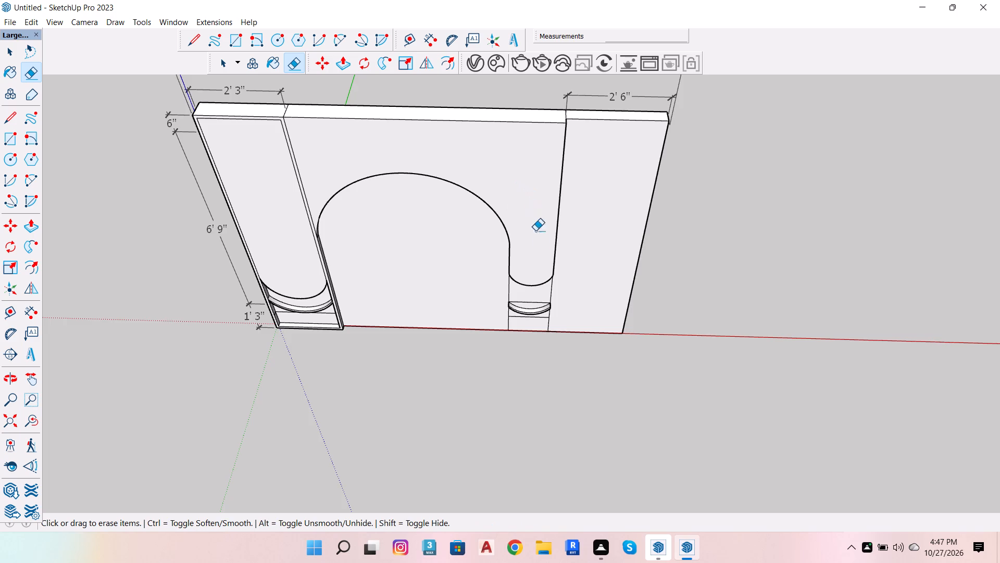
Examine the arch surround and the curved bands at the lower ends of both panels from several angles.
scroll(642, 205, "down", 3)
scroll(597, 242, "up", 5)
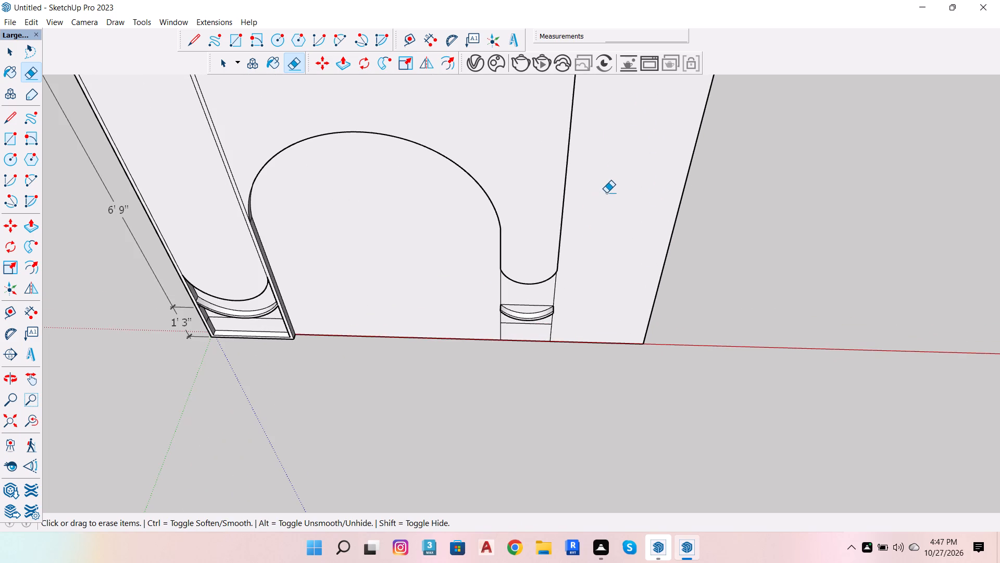
key("o")
left_click_drag(511, 245, 519, 70)
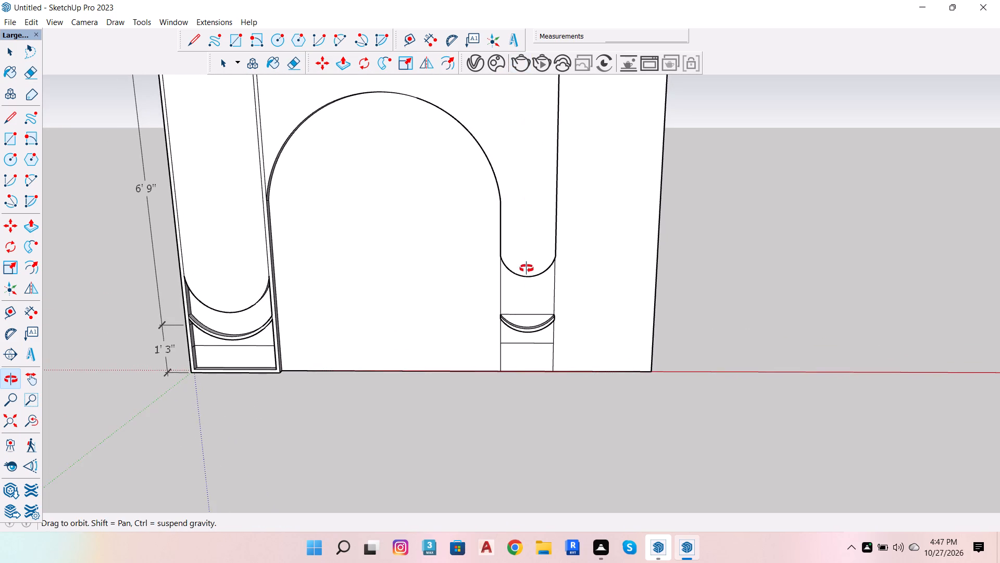
left_click_drag(529, 280, 618, 132)
scroll(532, 331, "up", 4)
scroll(511, 248, "down", 1)
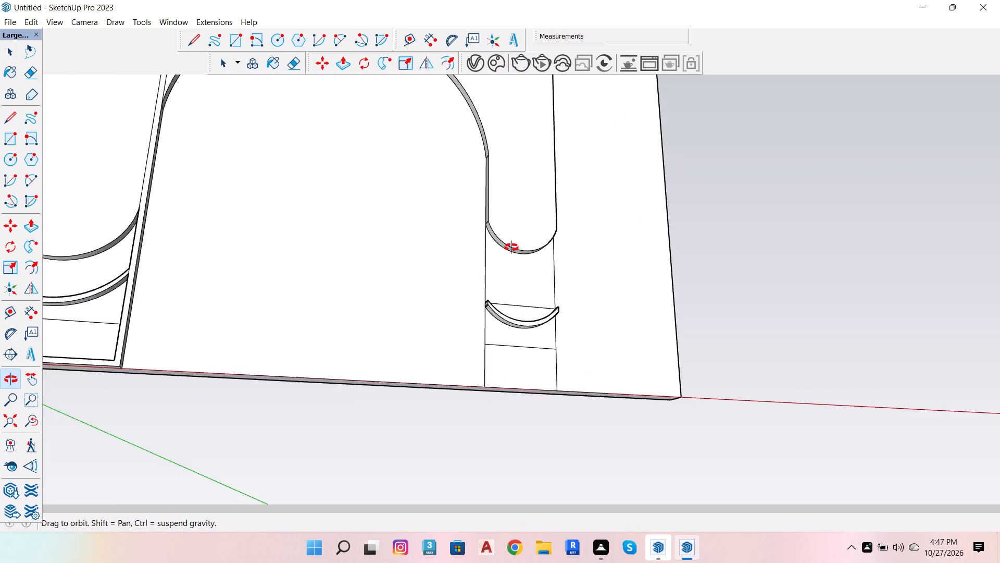
scroll(511, 248, "down", 1)
scroll(465, 185, "up", 4)
left_click_drag(479, 151, 519, 217)
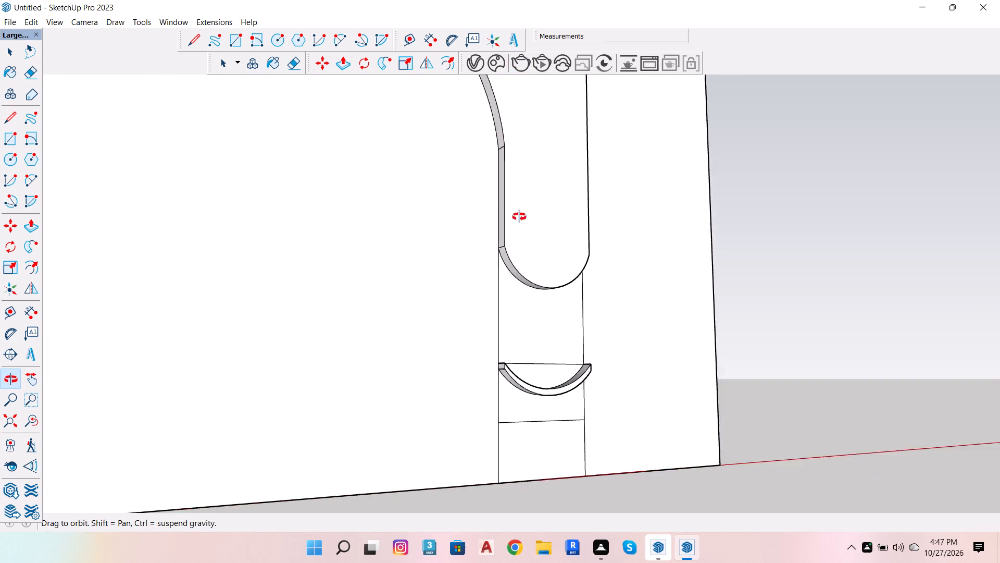
left_click_drag(519, 217, 483, 281)
scroll(510, 253, "down", 5)
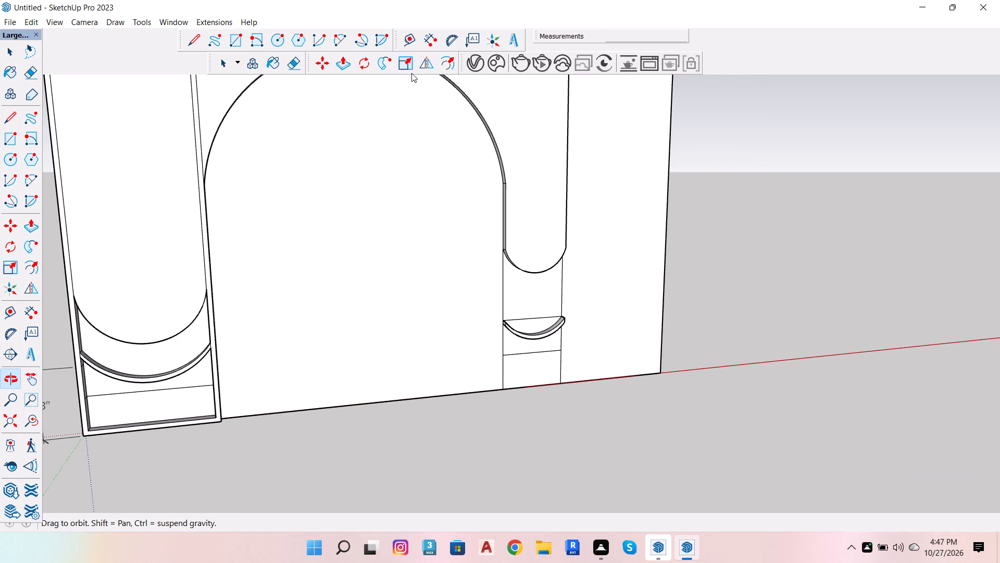
scroll(154, 402, "up", 3)
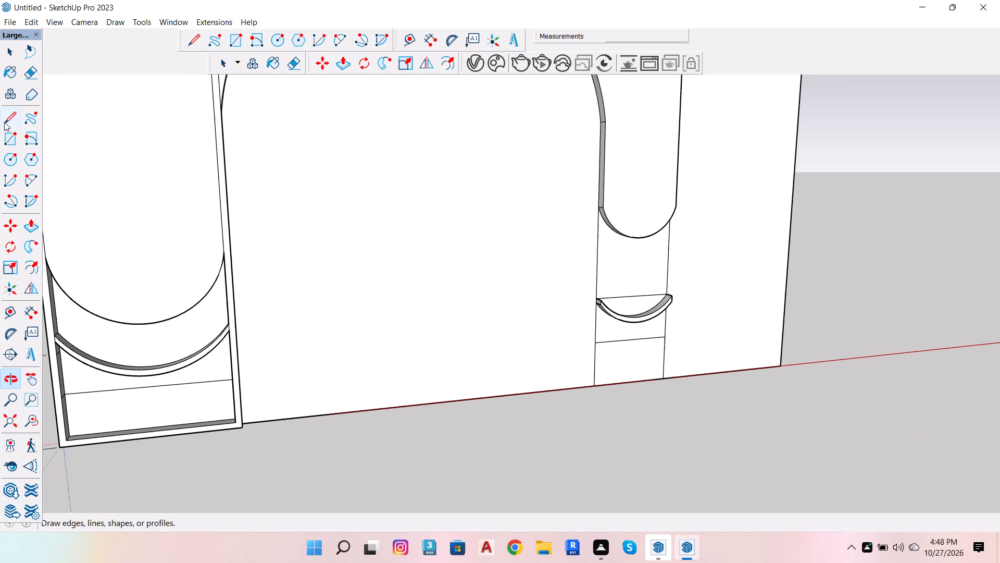
Extrude the two lower faces of the 2' 3" panel, beneath its curved band, outward by 2" flush with the frame.
left_click(31, 219)
left_click(154, 405)
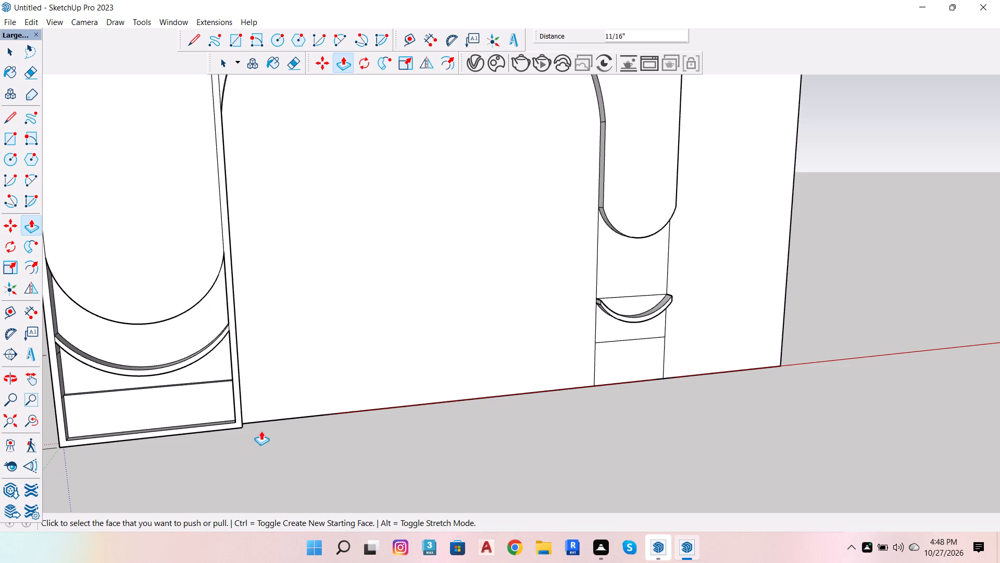
scroll(223, 393, "up", 5)
left_click(225, 390)
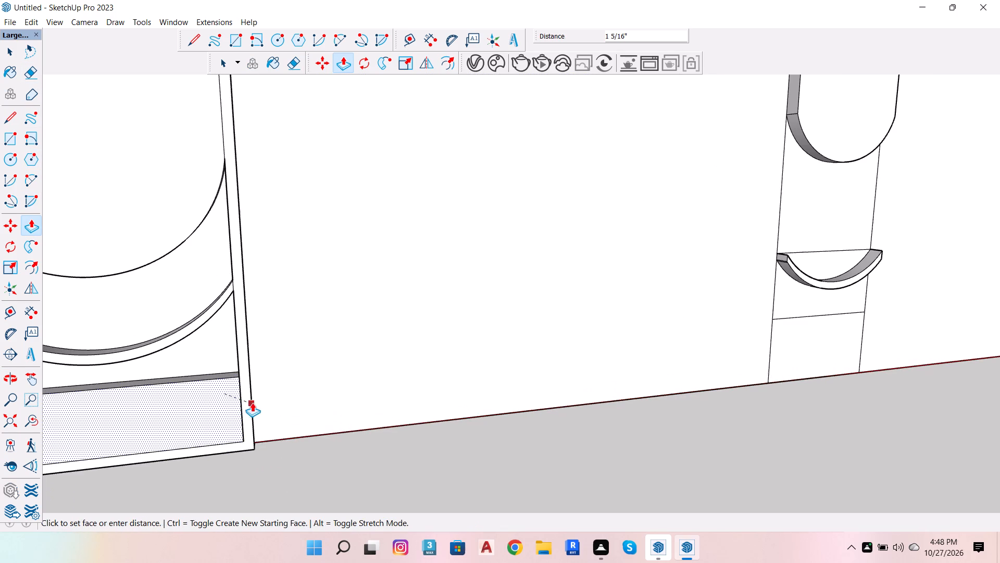
left_click(246, 400)
scroll(208, 346, "up", 3)
left_click(208, 346)
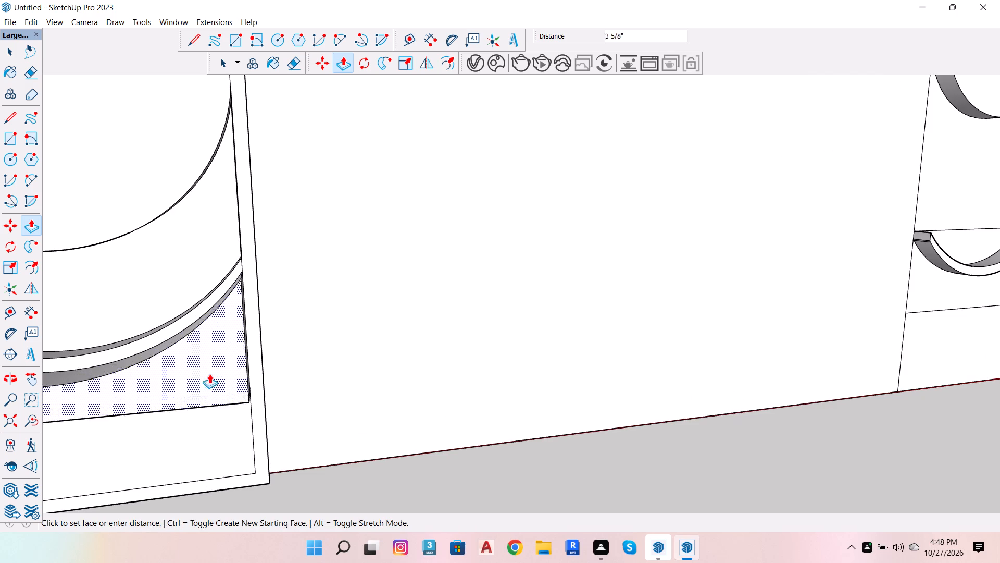
left_click(264, 401)
Extrude the two faces beneath the narrow panel's curved band outward by 2", flush with the band.
scroll(62, 415, "down", 5)
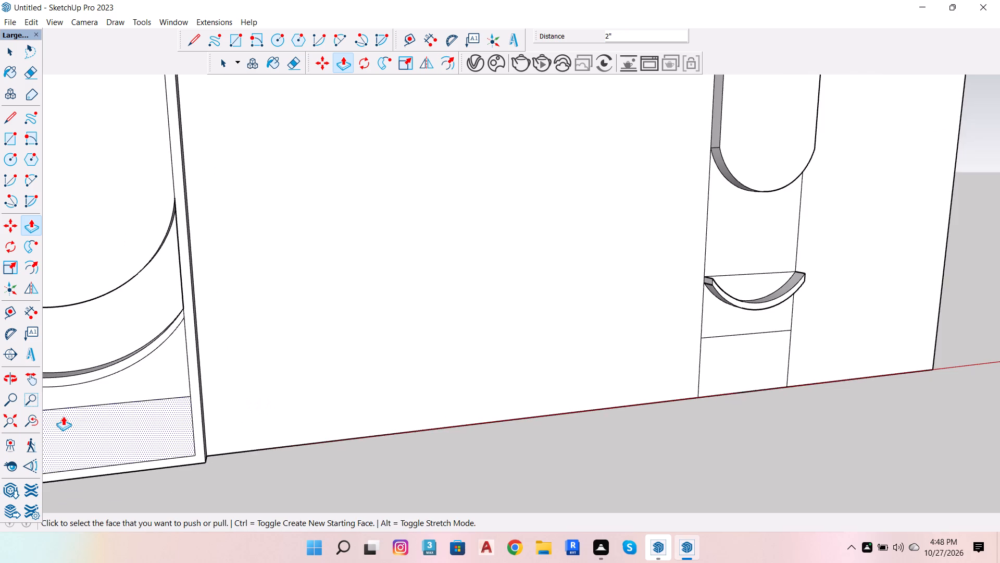
scroll(194, 381, "down", 6)
scroll(577, 309, "up", 5)
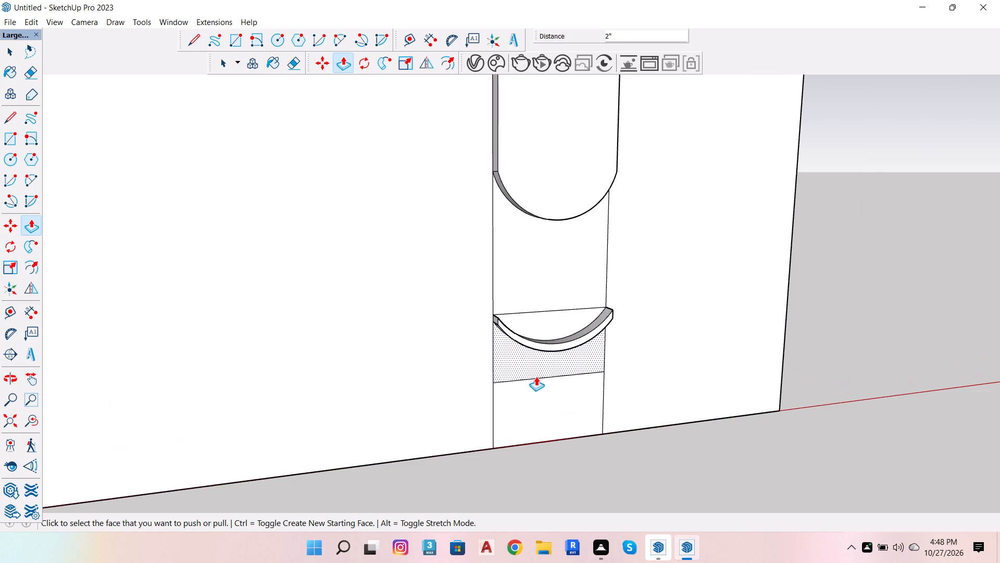
left_click(530, 371)
scroll(591, 338, "up", 8)
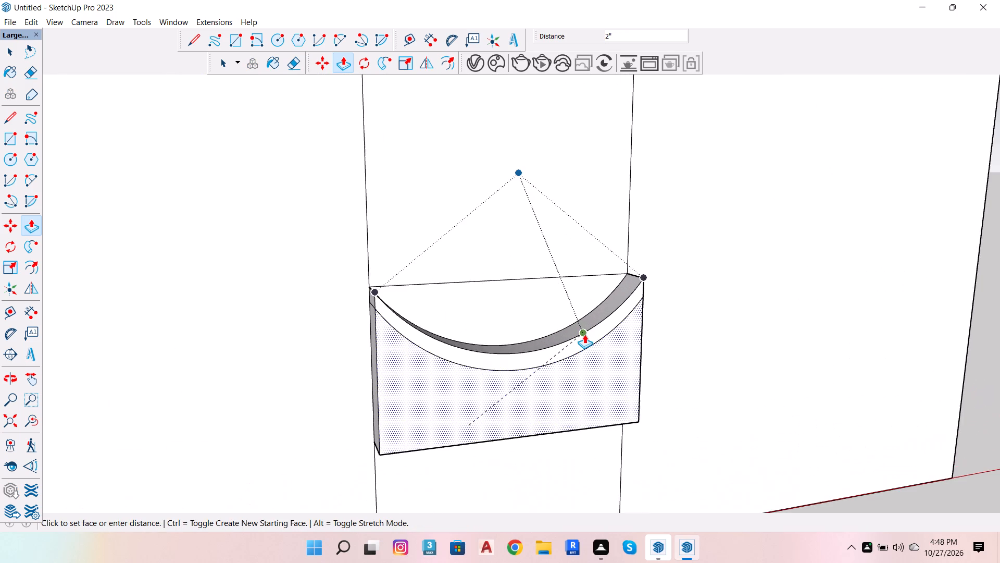
left_click(584, 334)
scroll(464, 293, "down", 6)
left_click(473, 412)
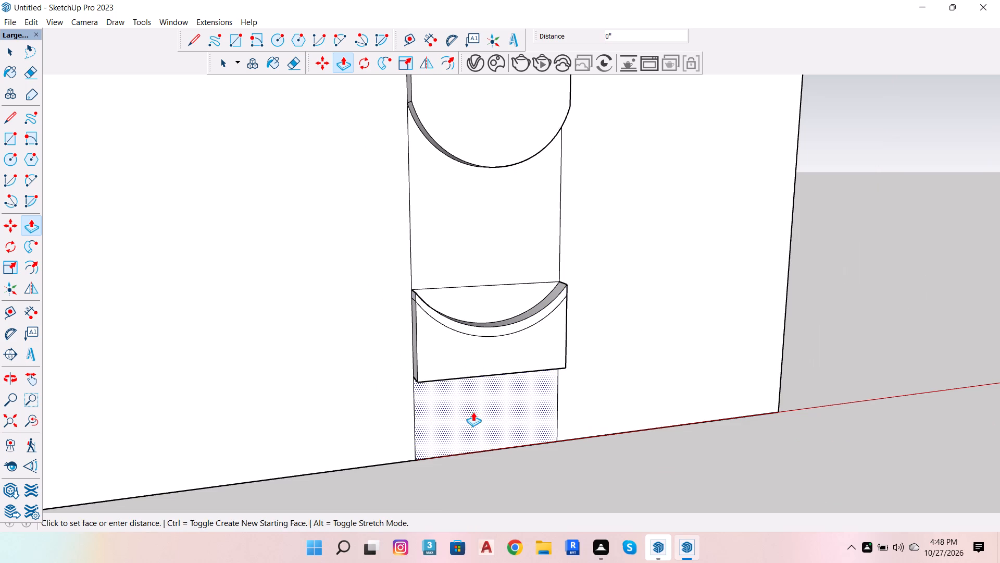
left_click(518, 362)
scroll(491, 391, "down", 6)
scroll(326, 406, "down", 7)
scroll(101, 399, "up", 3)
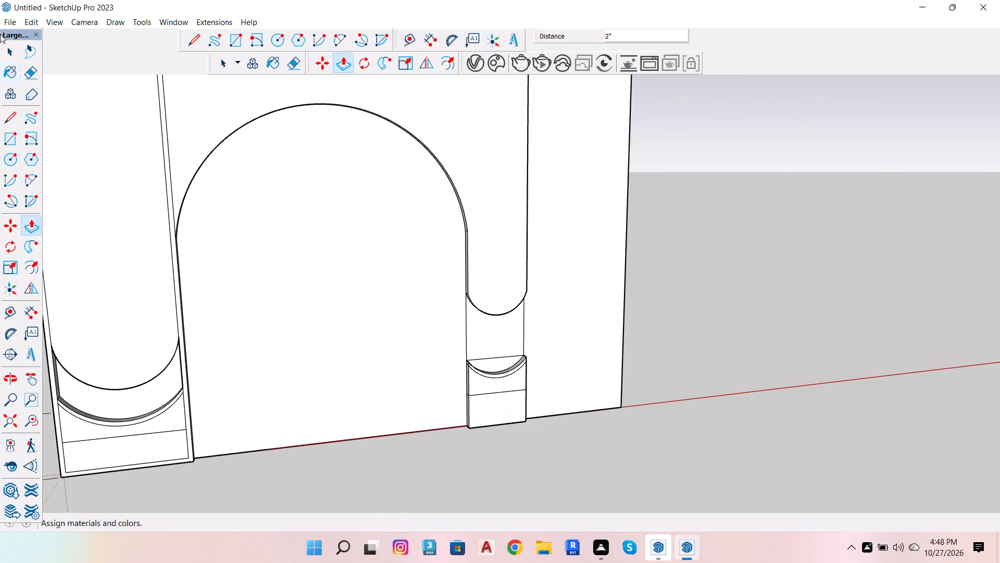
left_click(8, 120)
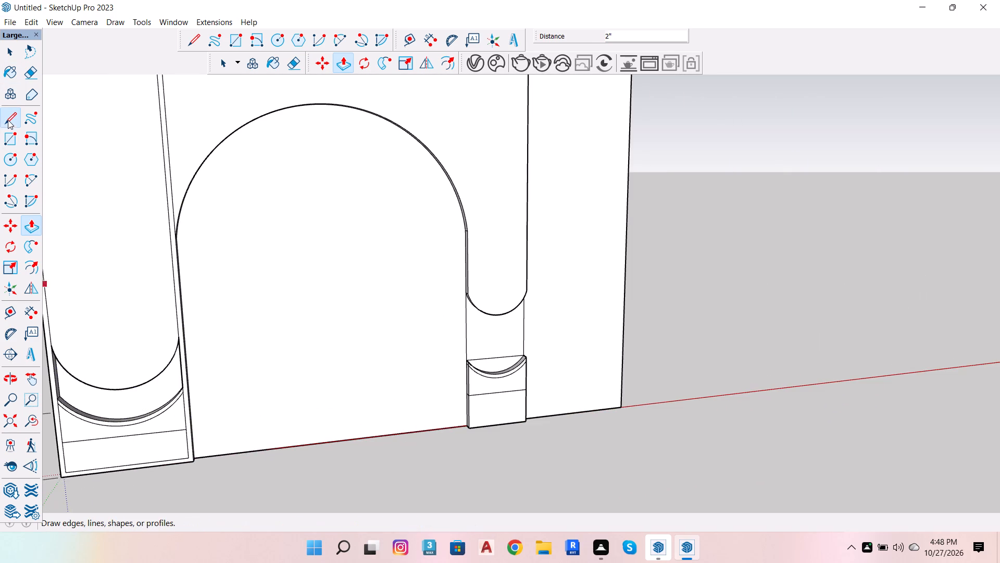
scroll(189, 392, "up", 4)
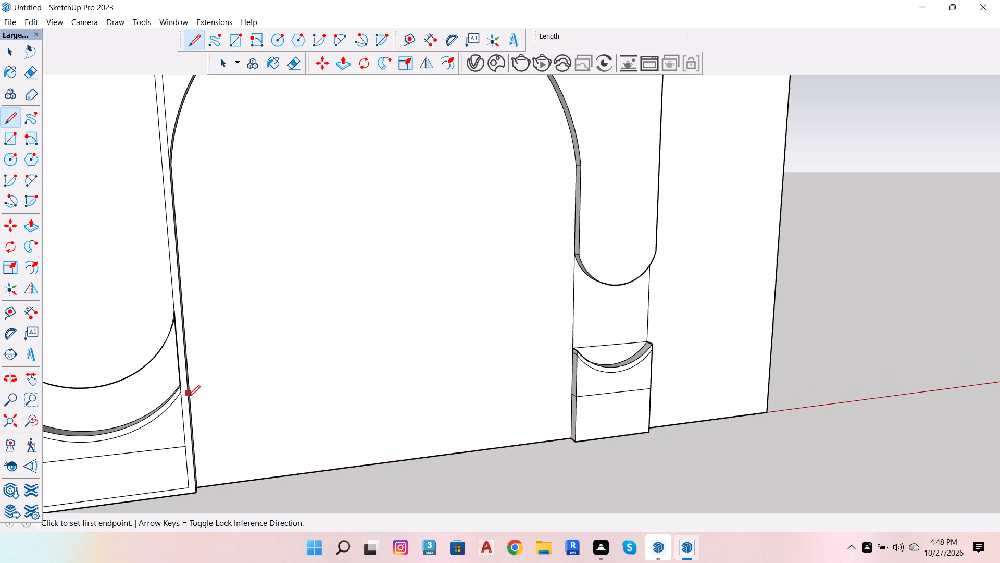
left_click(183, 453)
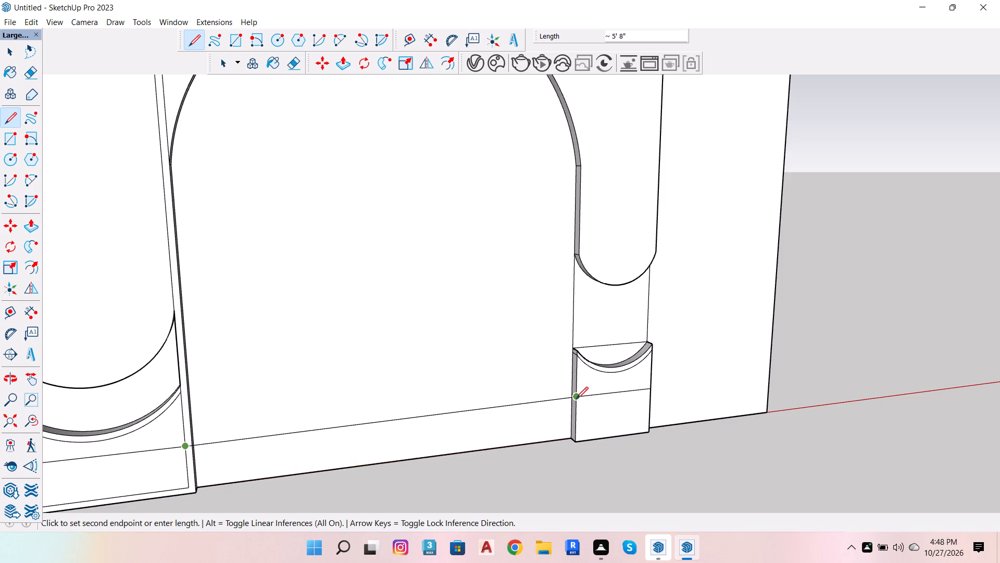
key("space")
Draw a line about 5' 7" long across the wall from the narrow panel's base division to the 2' 3" panel's side.
scroll(587, 396, "up", 3)
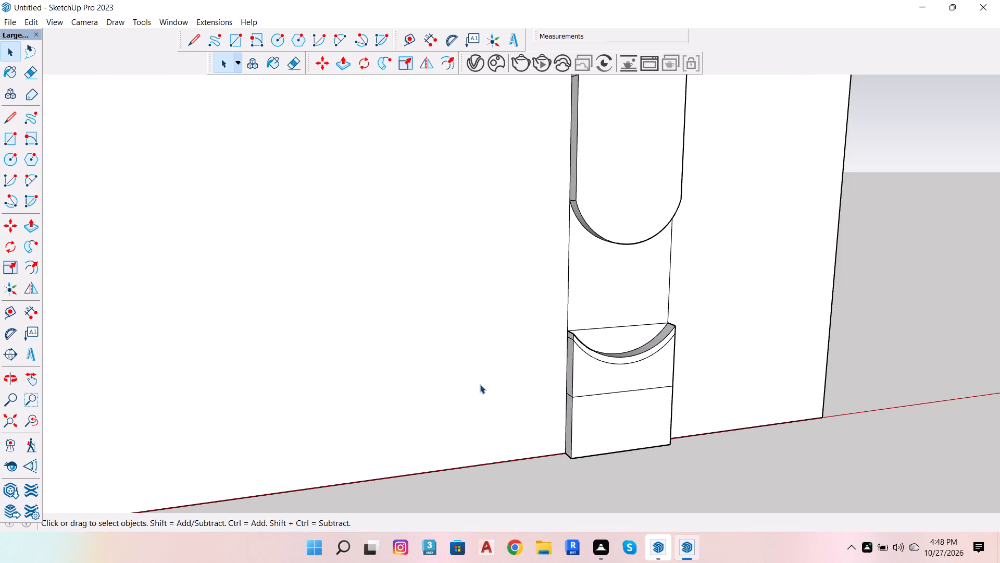
key("o")
left_click_drag(529, 406, 389, 357)
left_click_drag(416, 366, 430, 378)
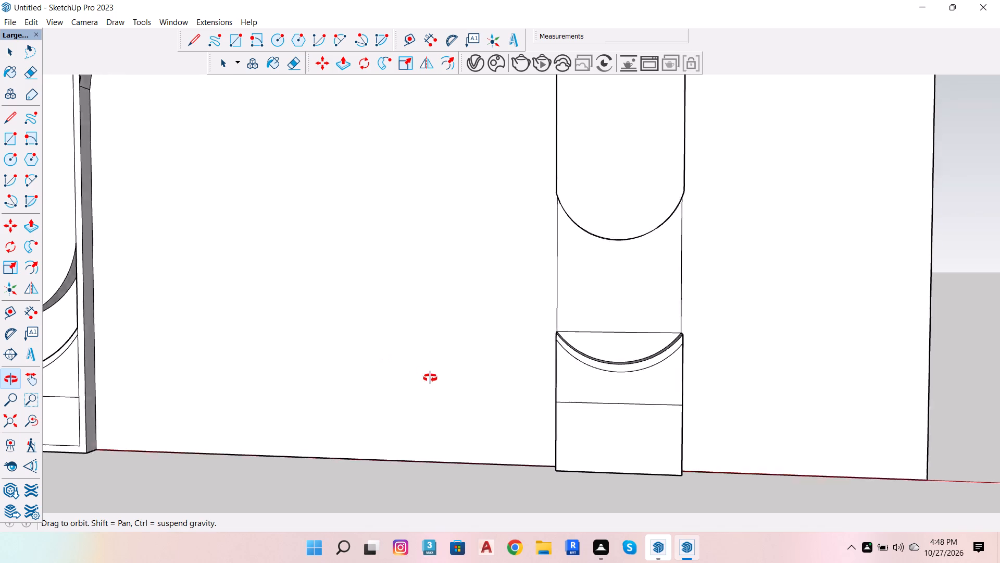
left_click_drag(430, 378, 485, 399)
left_click_drag(516, 351, 542, 382)
scroll(573, 369, "down", 3)
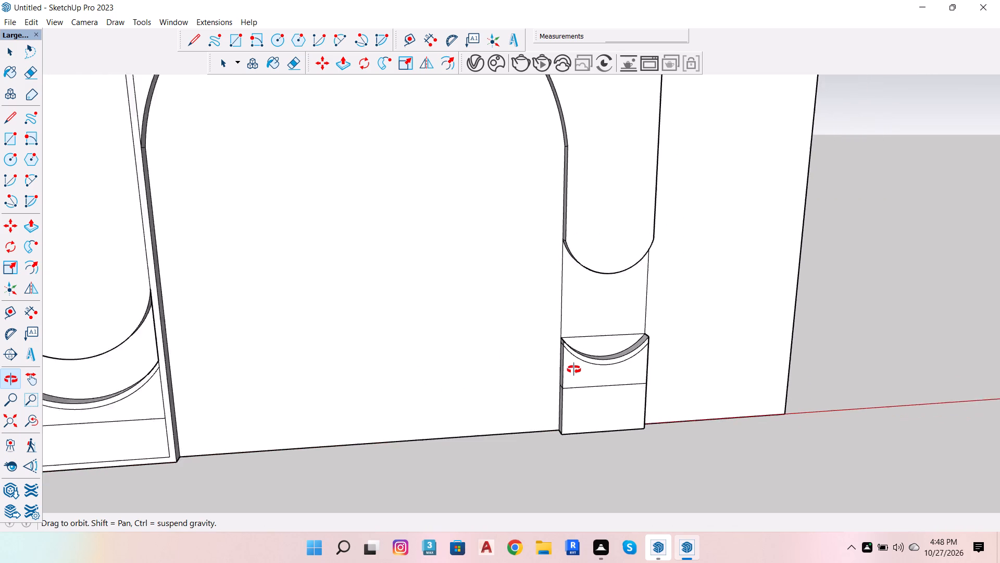
scroll(574, 370, "down", 1)
scroll(332, 416, "up", 2)
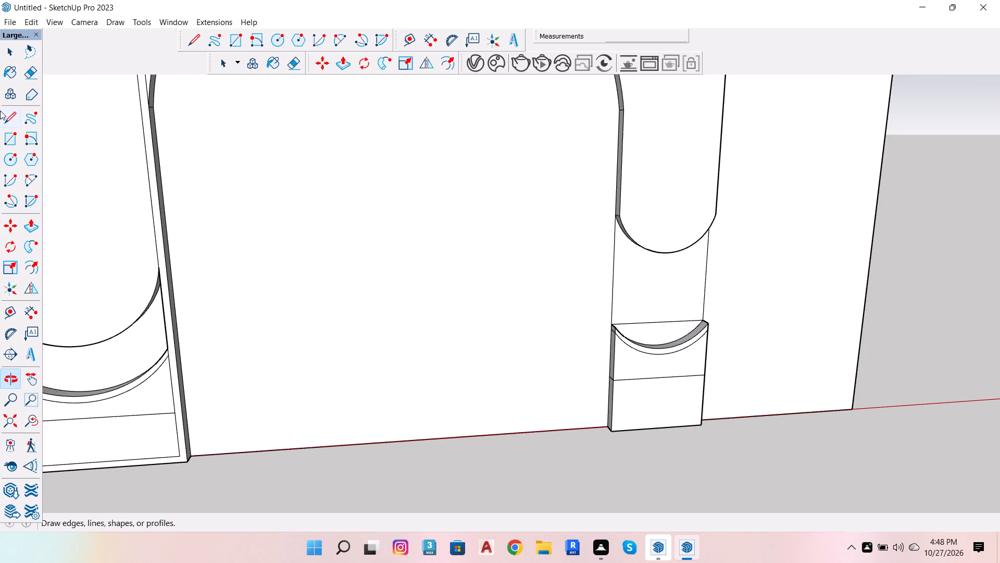
left_click(7, 116)
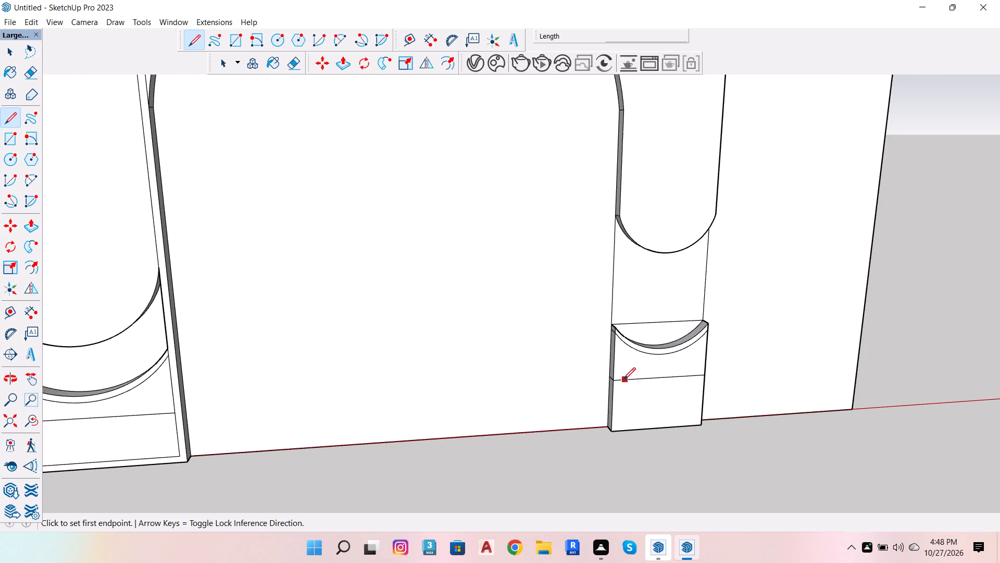
scroll(607, 382, "up", 5)
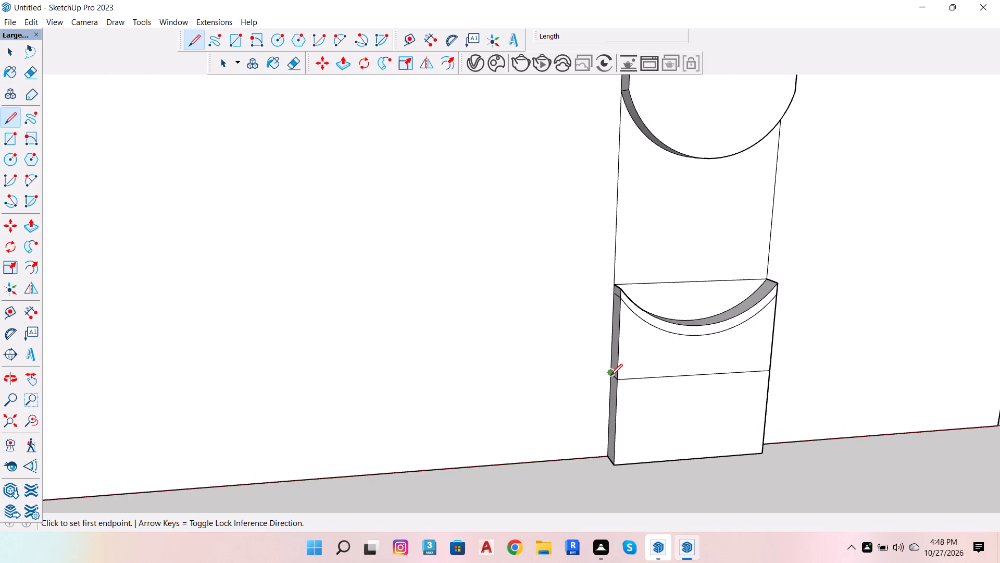
left_click(610, 376)
scroll(505, 405, "down", 4)
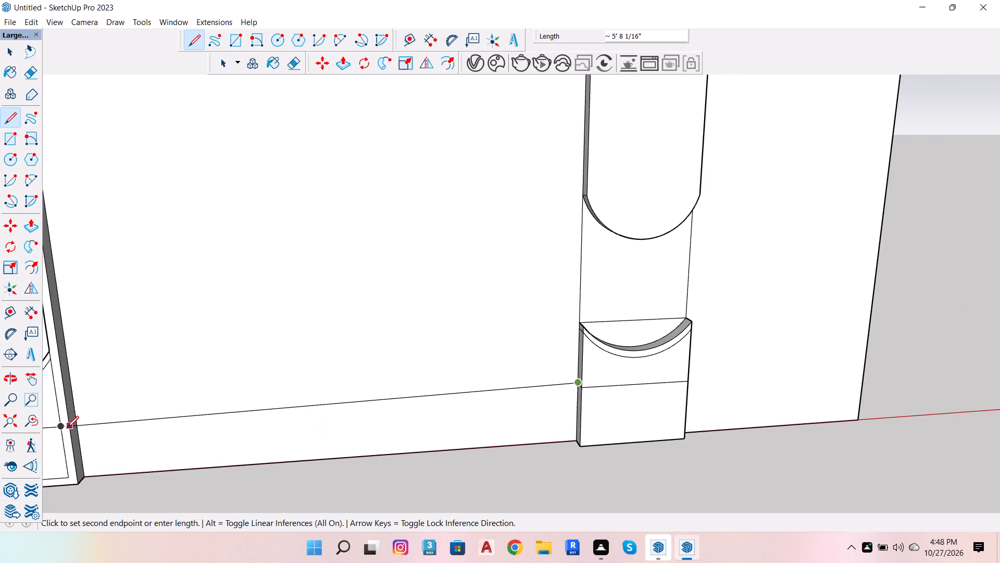
left_click(77, 424)
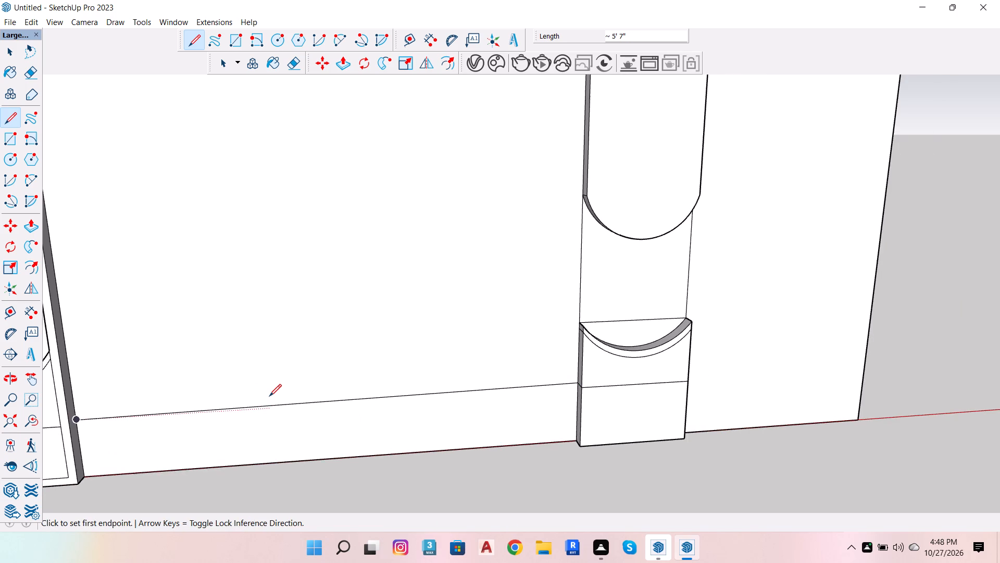
key("space")
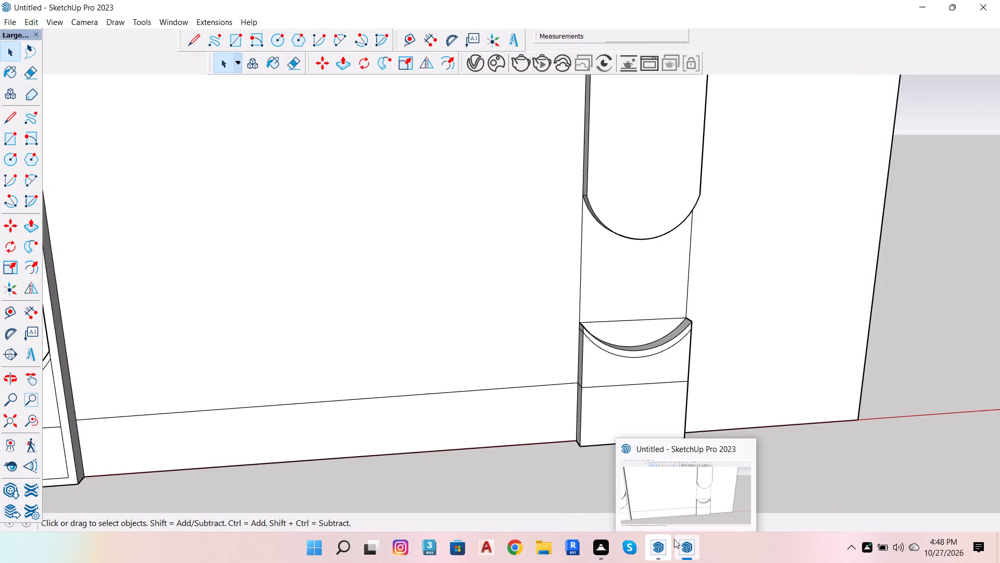
Switch to the second SketchUp window and close its welcome dialog.
left_click(658, 500)
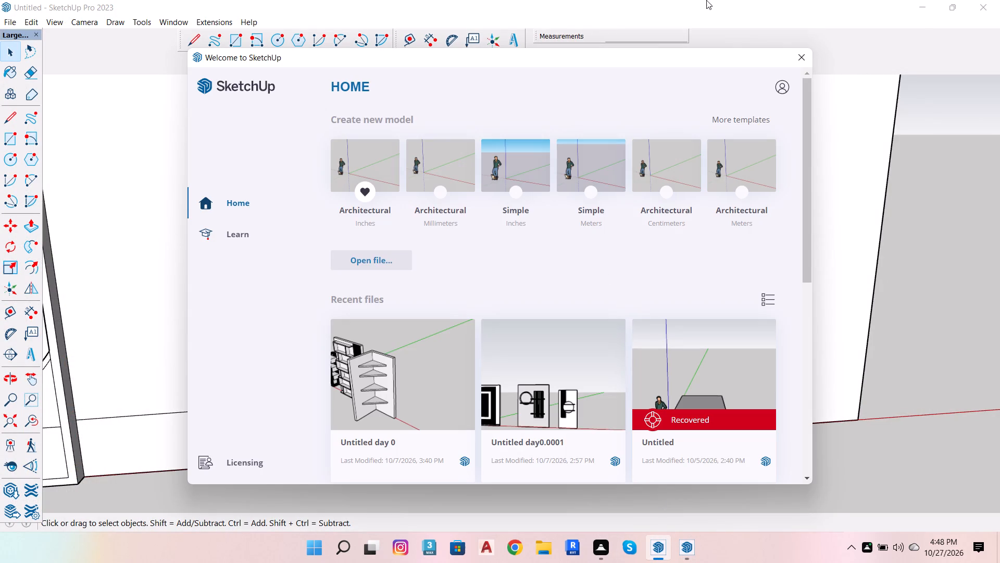
left_click(800, 66)
Copy the vertical edge at the narrow panel's base 4" along the red axis into the lower wall strip.
scroll(688, 287, "down", 6)
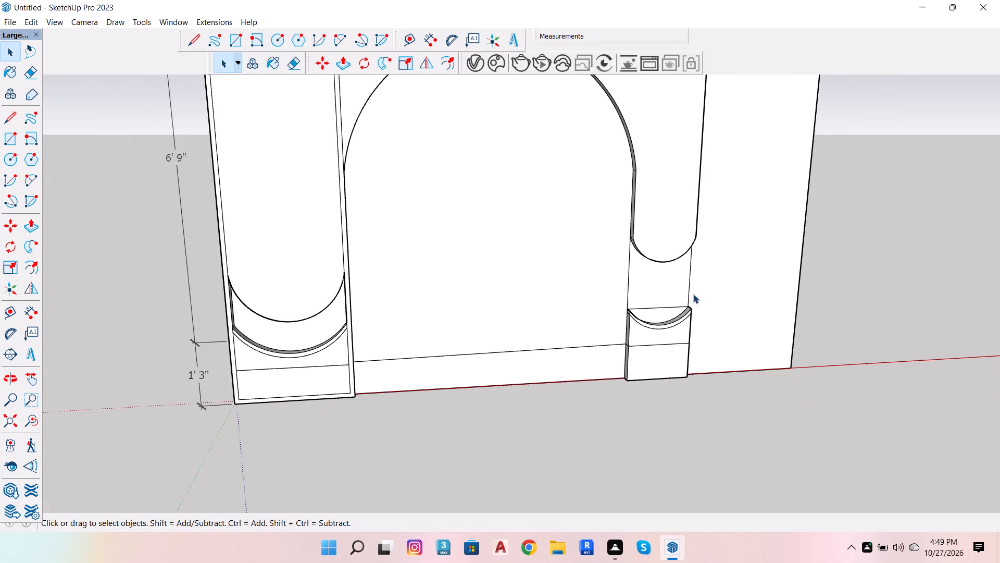
scroll(665, 372, "down", 5)
scroll(634, 381, "up", 5)
scroll(580, 366, "up", 4)
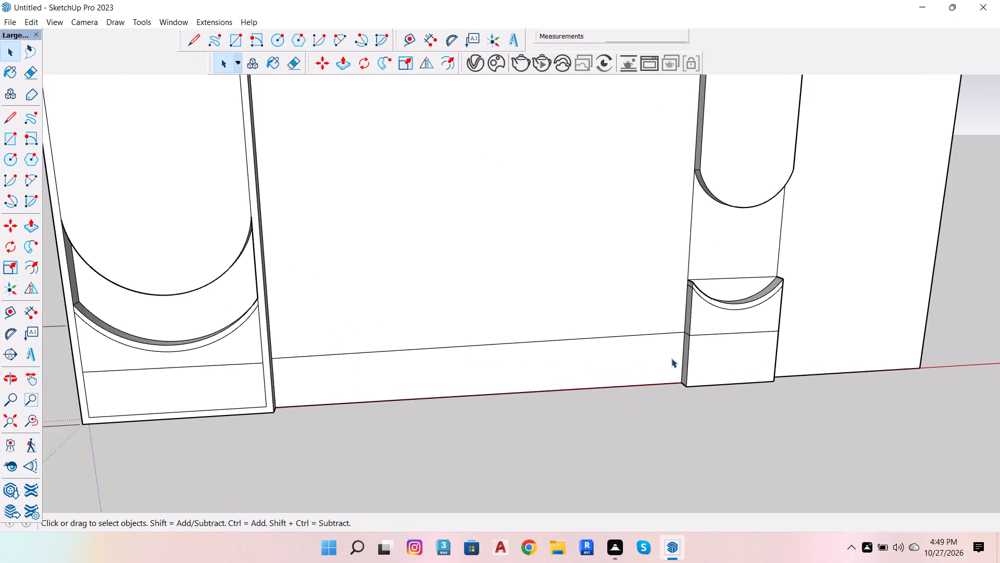
scroll(673, 357, "up", 5)
left_click(689, 370)
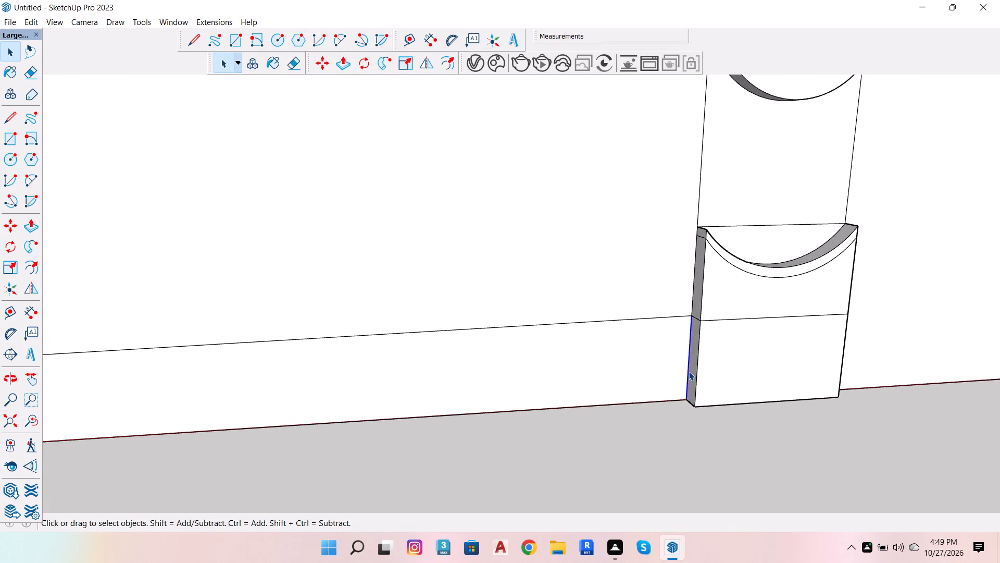
key("m")
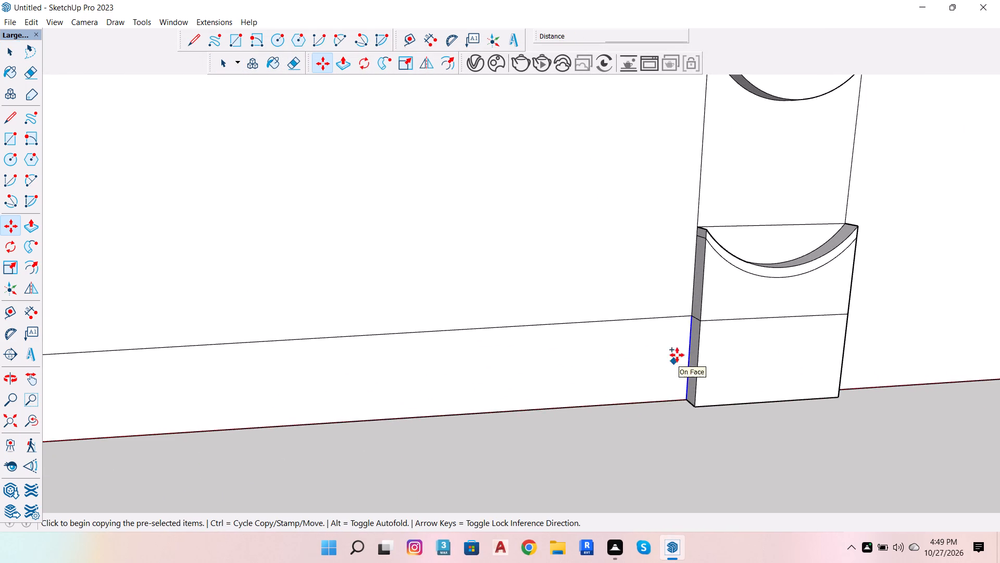
left_click(692, 320)
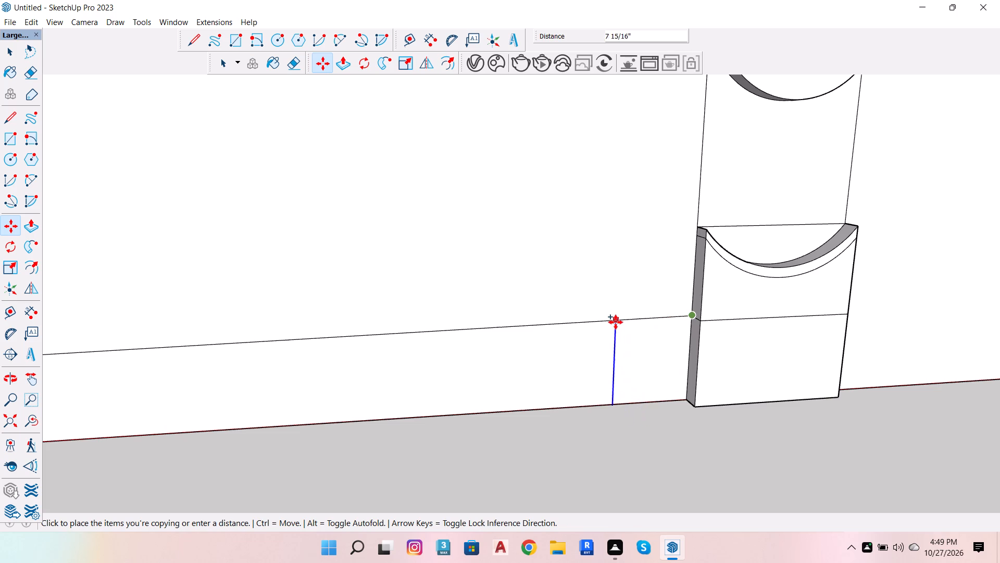
key("Left")
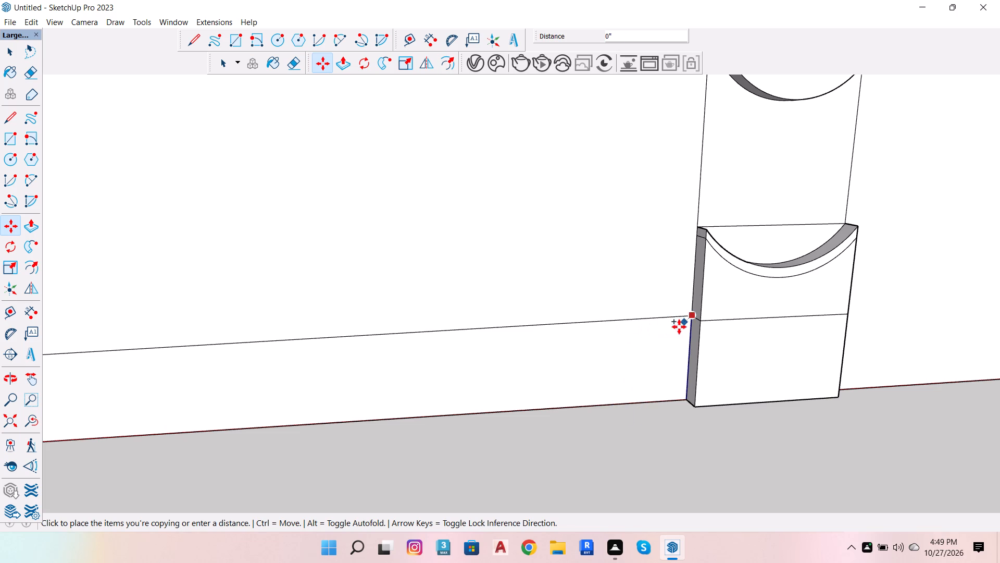
key("Right")
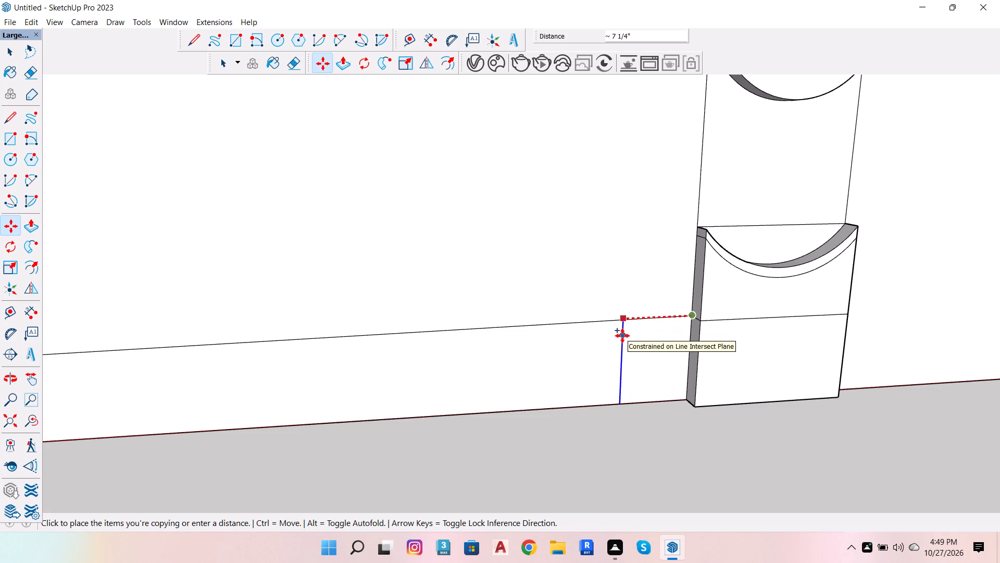
key("4")
key("Return")
scroll(682, 340, "down", 4)
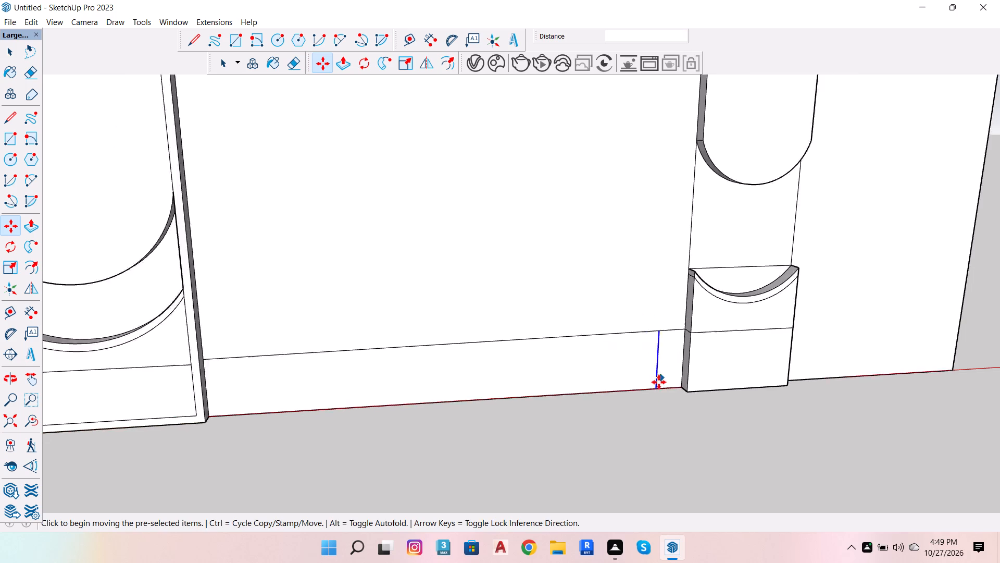
scroll(659, 382, "down", 3)
key("space")
Copy the short vertical edge beside the 2' 3" panel 4" along the red axis into the lower wall strip.
key("o")
left_click_drag(539, 426, 393, 398)
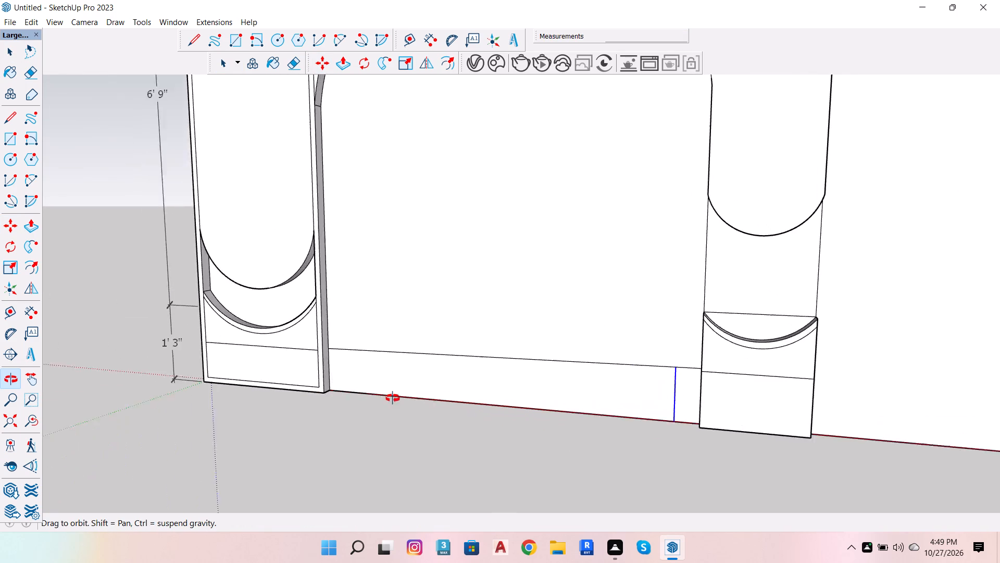
left_click_drag(393, 398, 371, 396)
key("space")
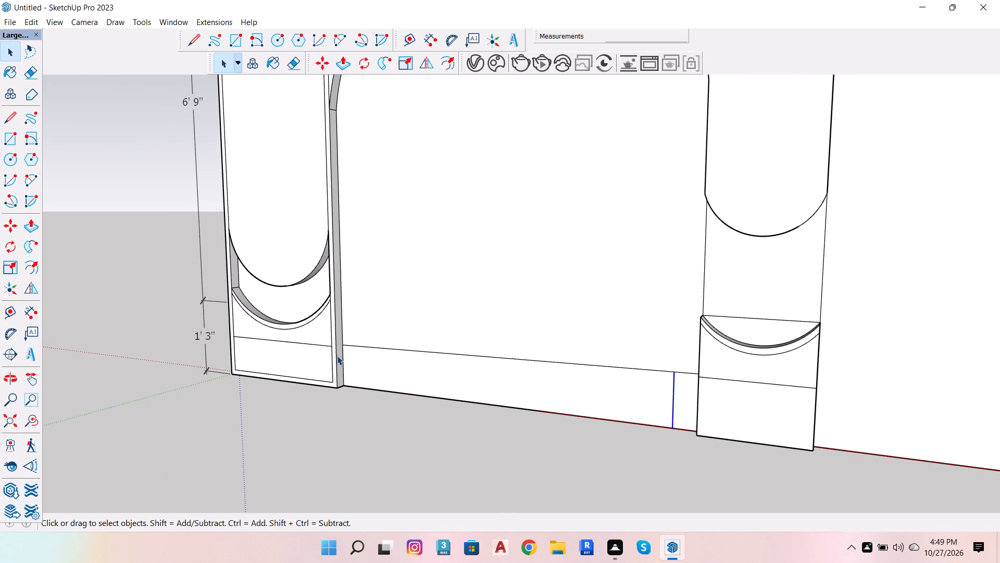
left_click(343, 360)
key("m")
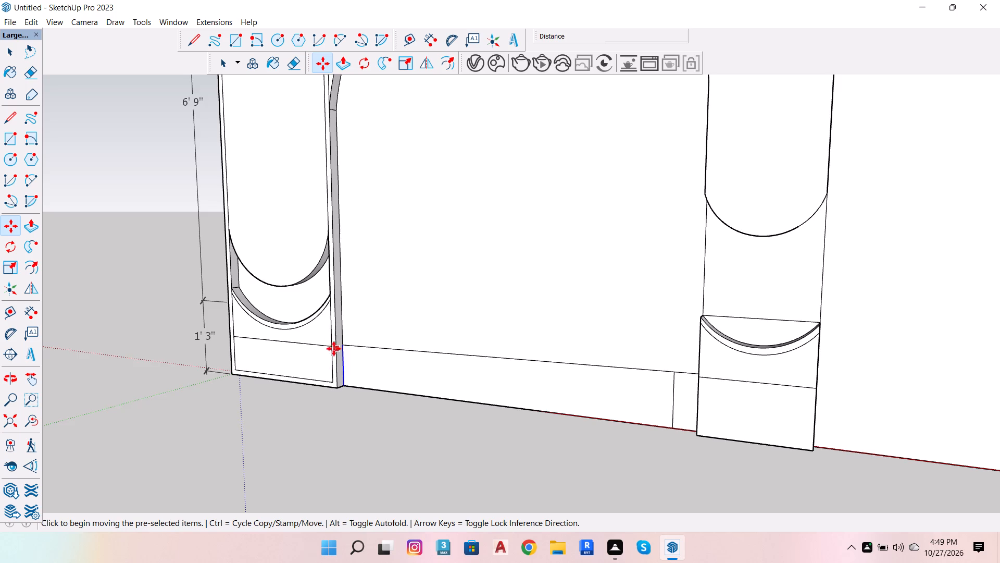
scroll(336, 346, "up", 7)
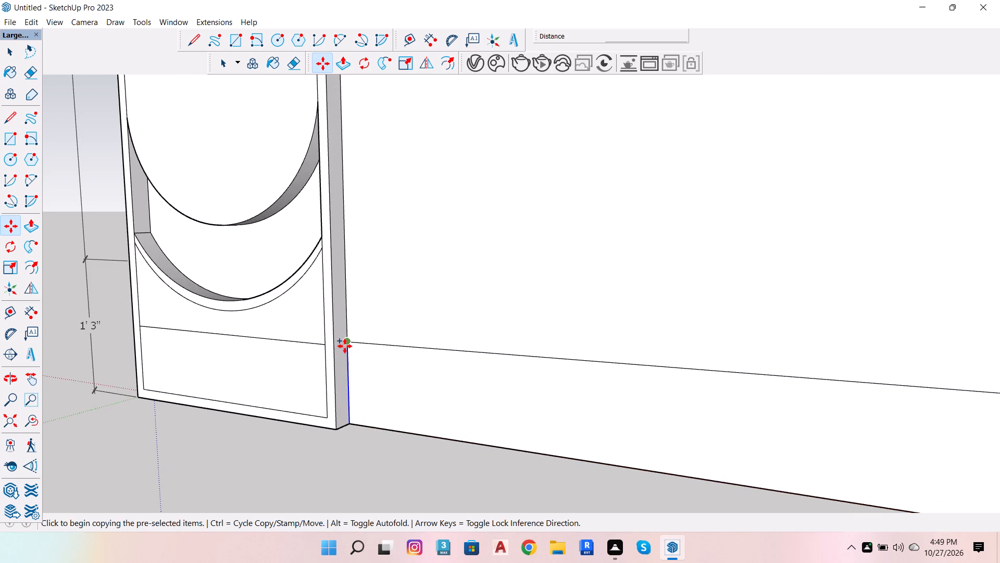
left_click(345, 346)
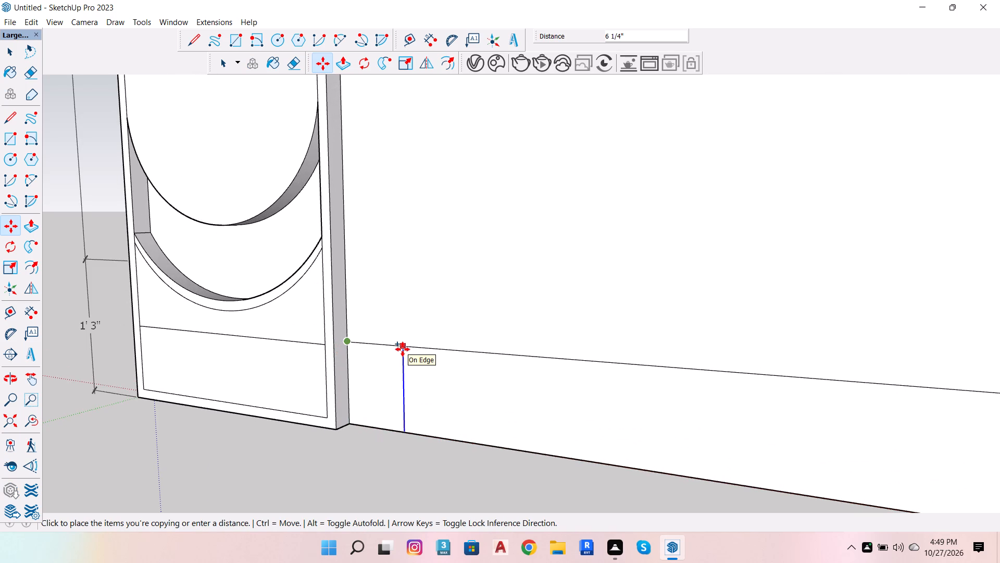
key("Right")
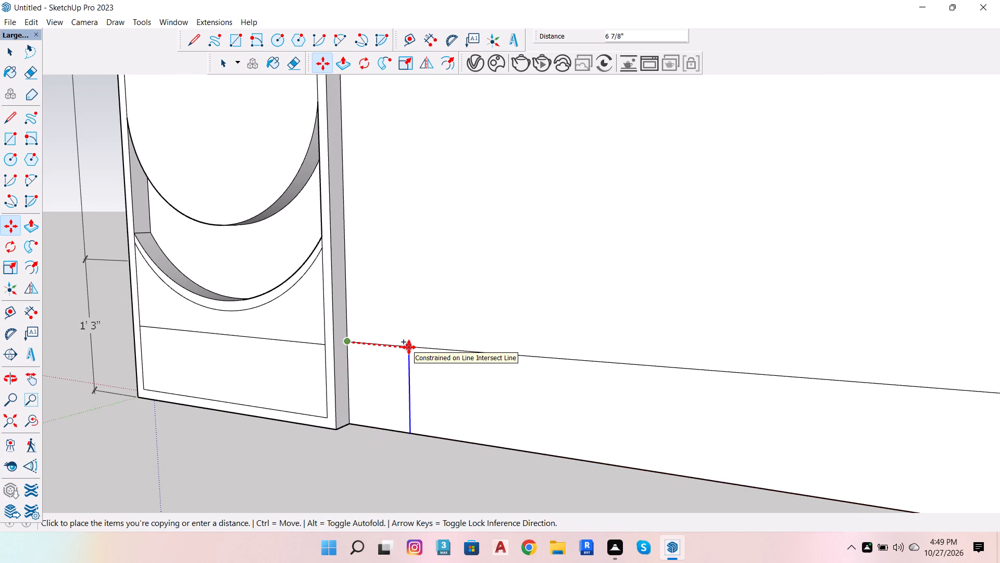
key("4")
key("Return")
key("space")
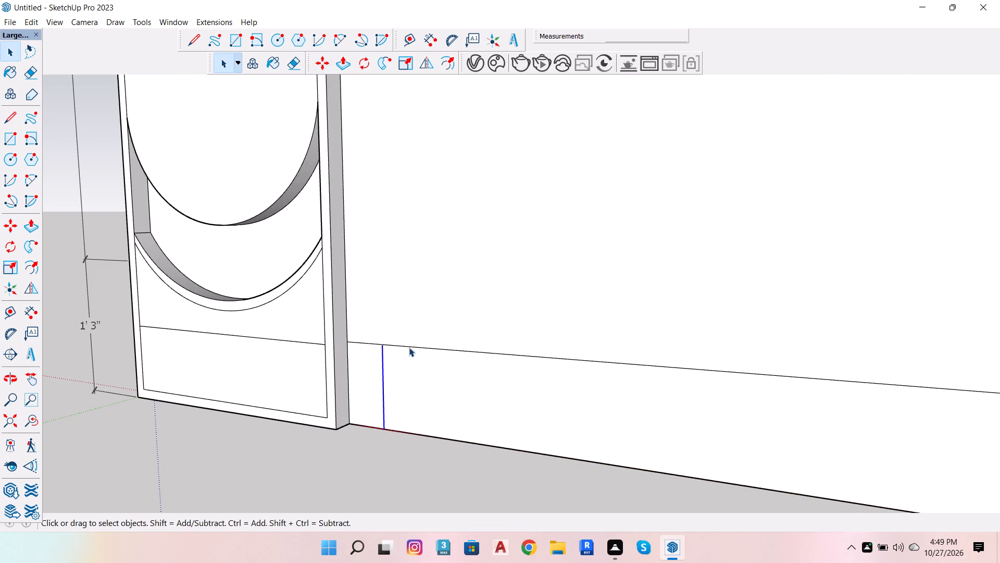
Draw a corner arc, chord about 5 13/16", from the midpoint of the divider near the 2' 3" panel to the strip's top line.
scroll(391, 377, "down", 4)
scroll(449, 380, "down", 3)
scroll(447, 427, "up", 2)
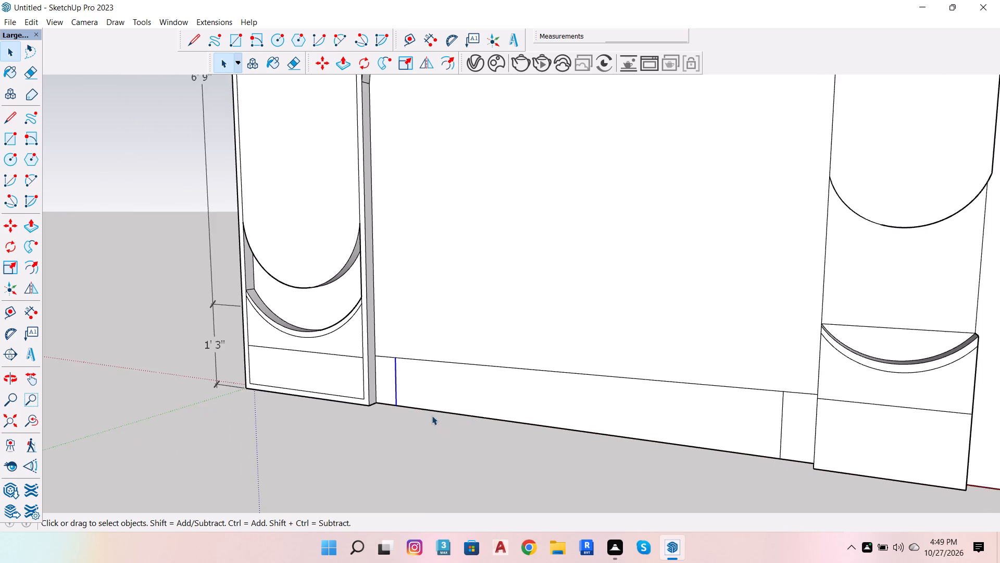
left_click(29, 186)
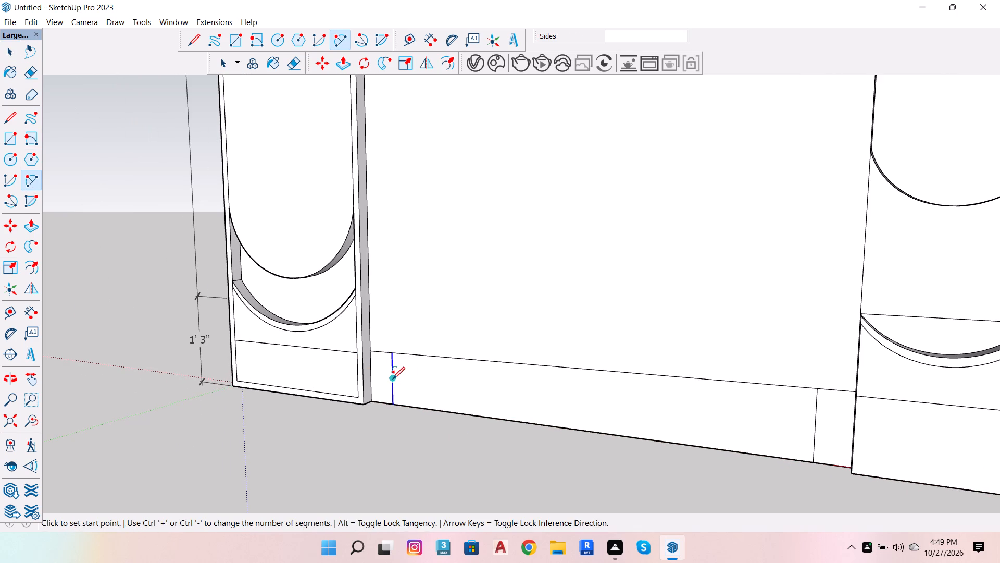
left_click(392, 378)
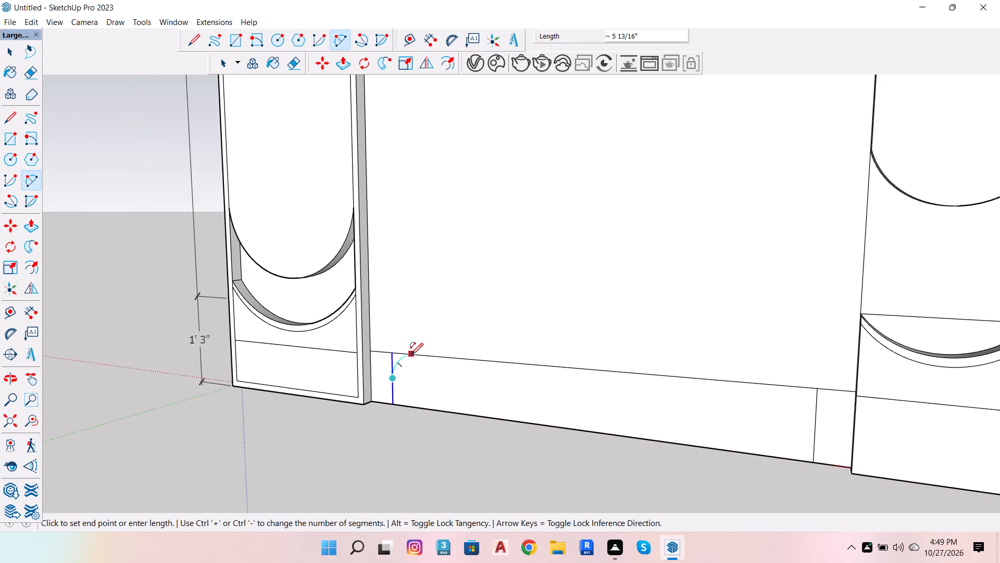
left_click(410, 354)
scroll(400, 359, "up", 3)
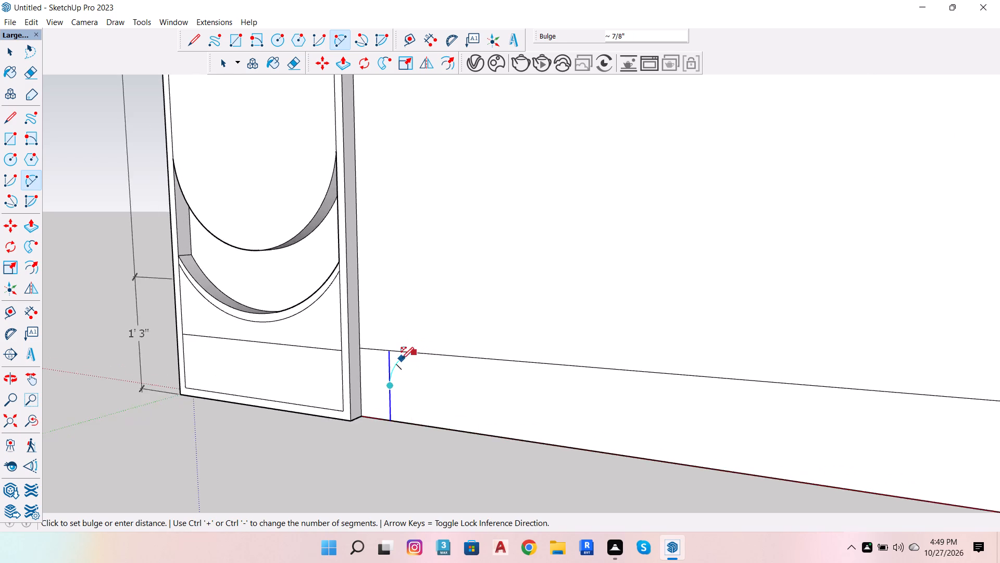
scroll(395, 362, "up", 8)
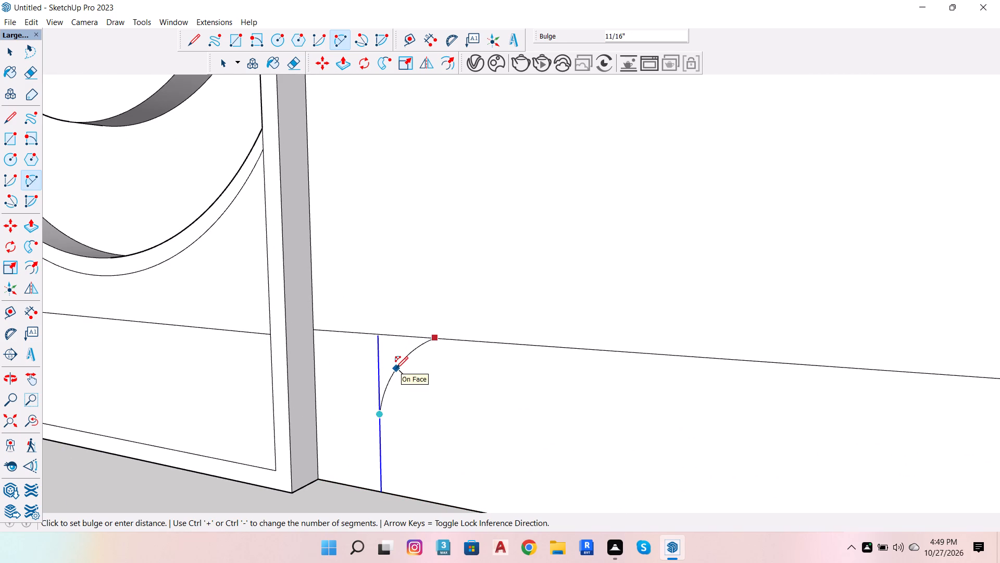
left_click(397, 366)
scroll(424, 357, "down", 3)
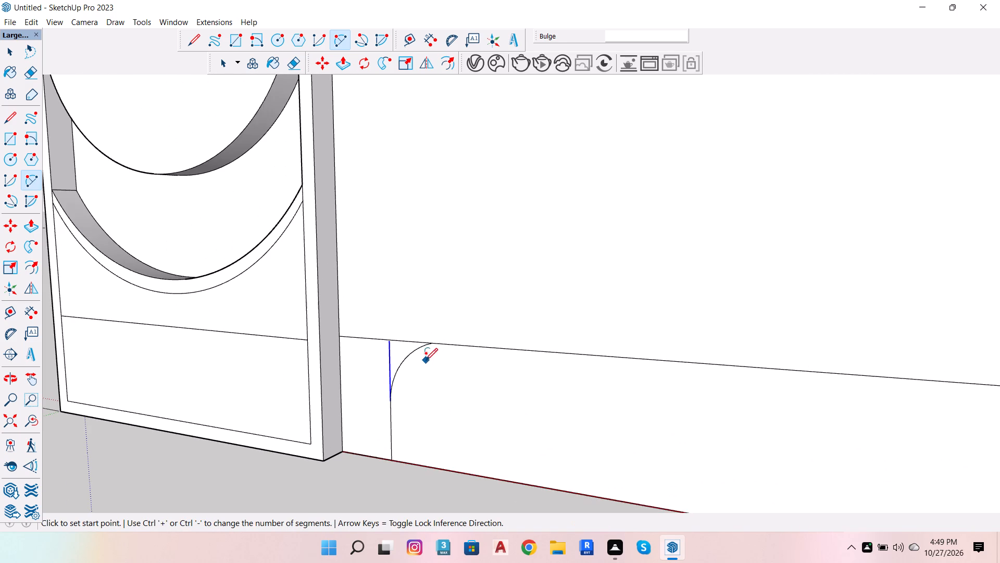
key("space")
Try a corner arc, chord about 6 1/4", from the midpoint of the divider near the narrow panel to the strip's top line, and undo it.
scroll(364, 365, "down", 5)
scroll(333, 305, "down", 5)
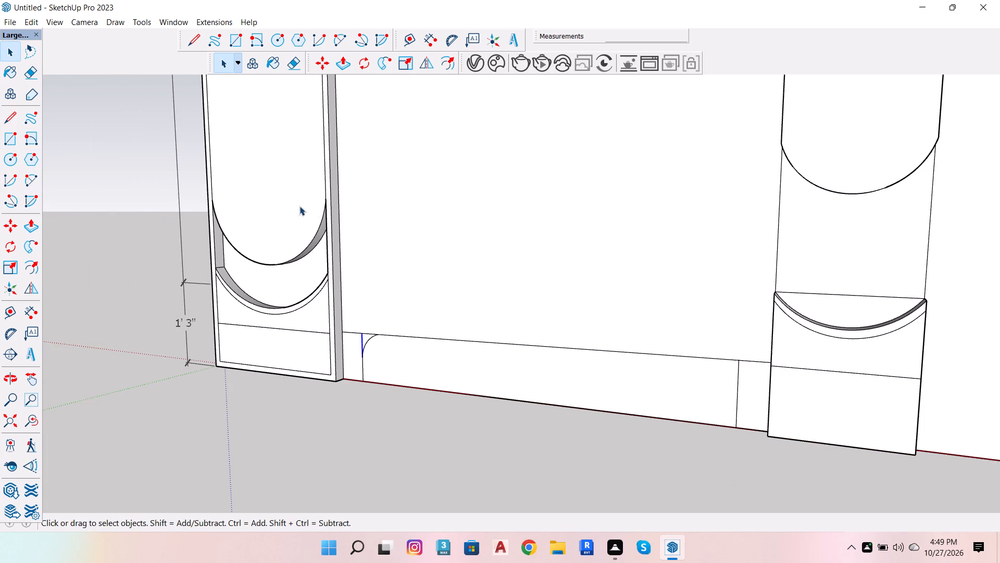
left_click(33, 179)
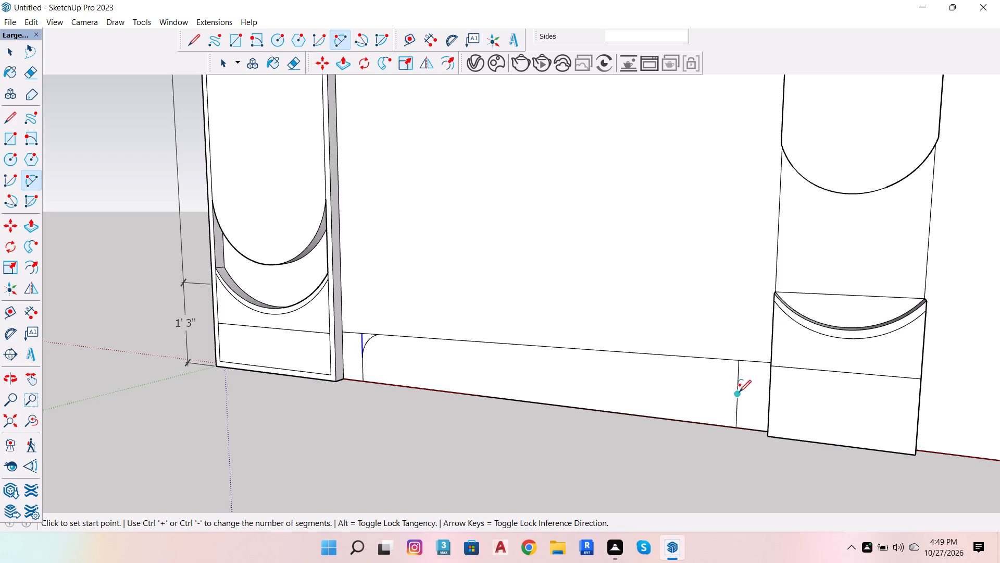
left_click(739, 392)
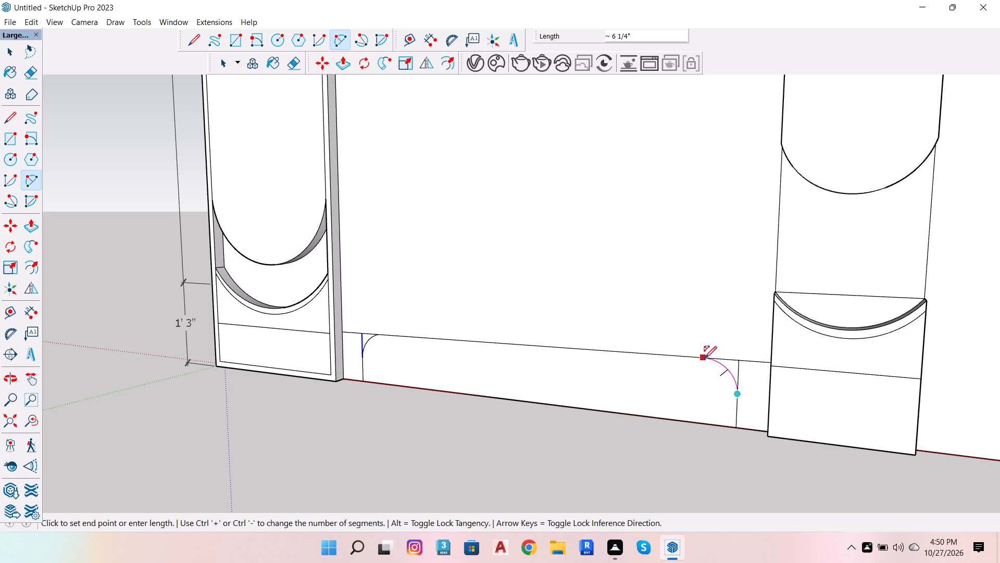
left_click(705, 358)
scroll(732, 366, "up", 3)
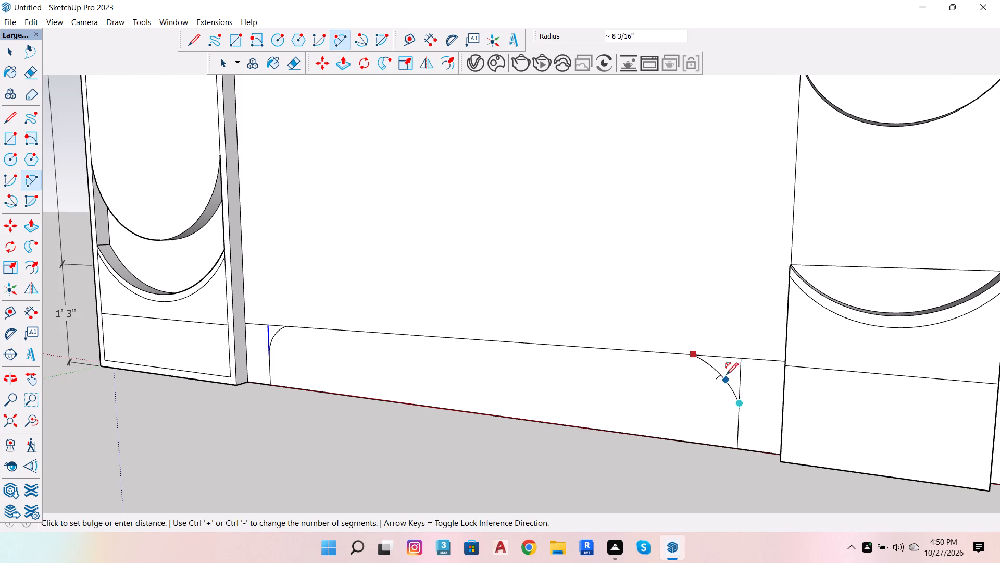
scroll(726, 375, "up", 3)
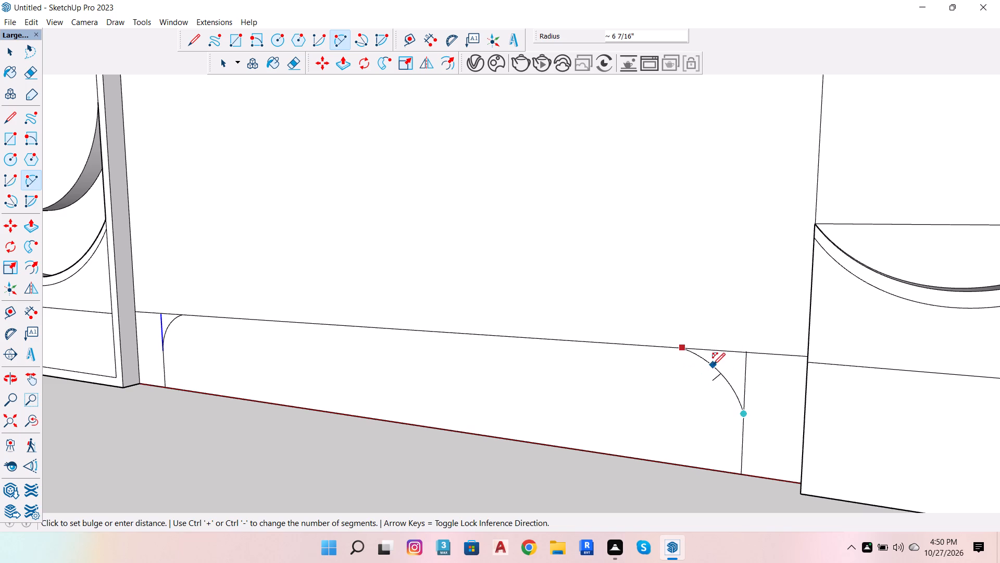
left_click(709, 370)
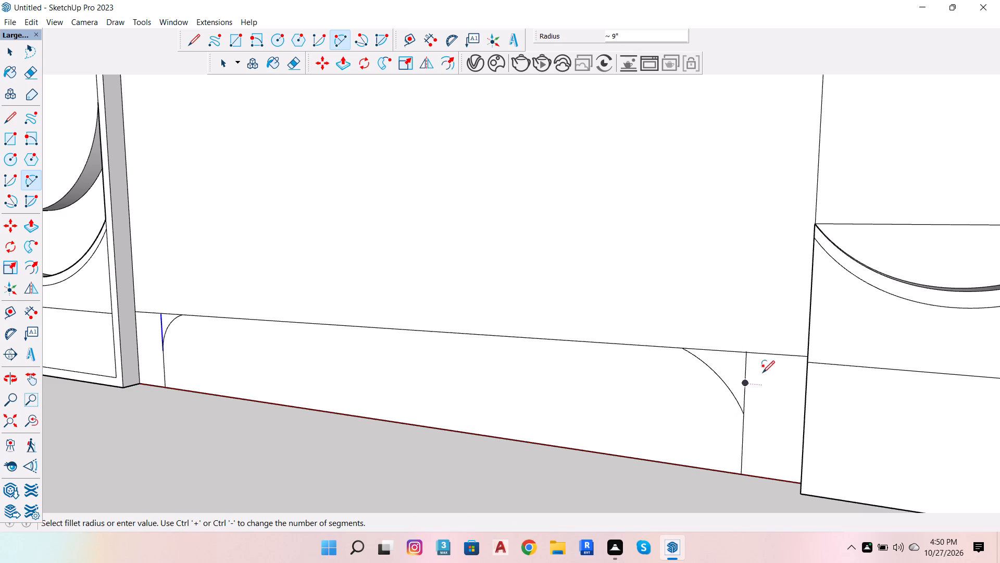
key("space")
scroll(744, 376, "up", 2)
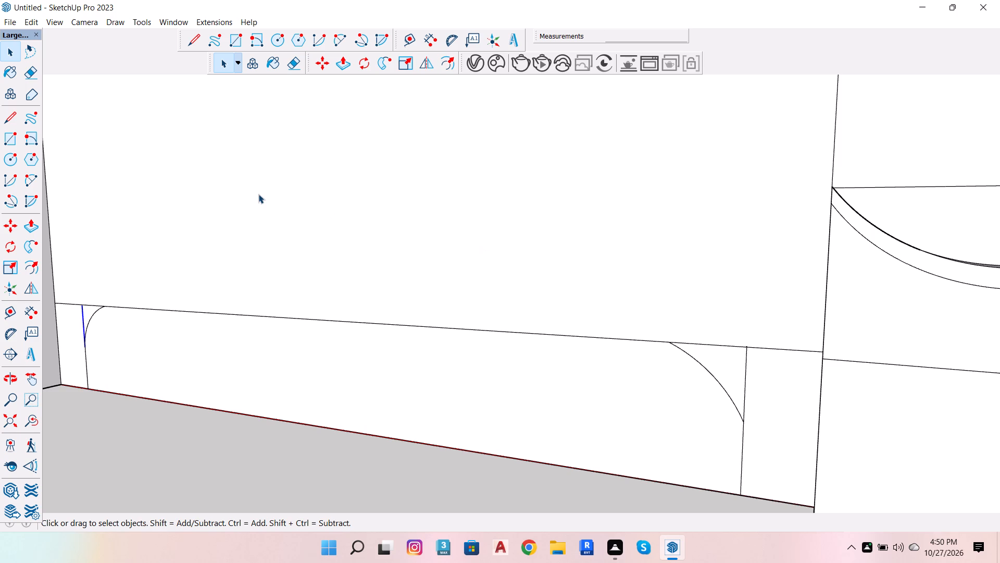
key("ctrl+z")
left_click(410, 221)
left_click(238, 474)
Draw a corner arc, chord about 5 1/2" and bulge about 15/16", from the midpoint of the divider near the narrow panel to the strip's top line.
scroll(35, 320, "up", 2)
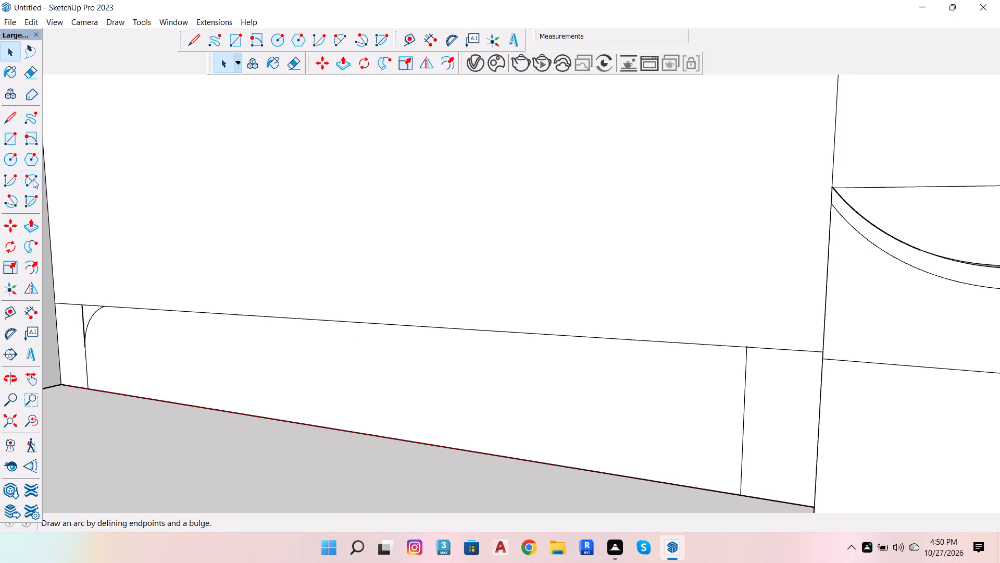
left_click(33, 179)
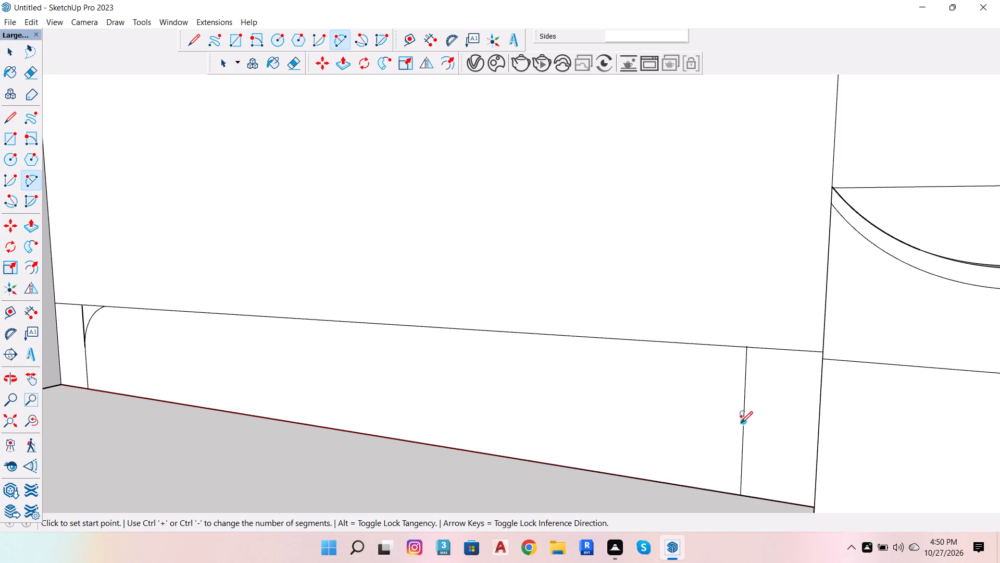
left_click(746, 419)
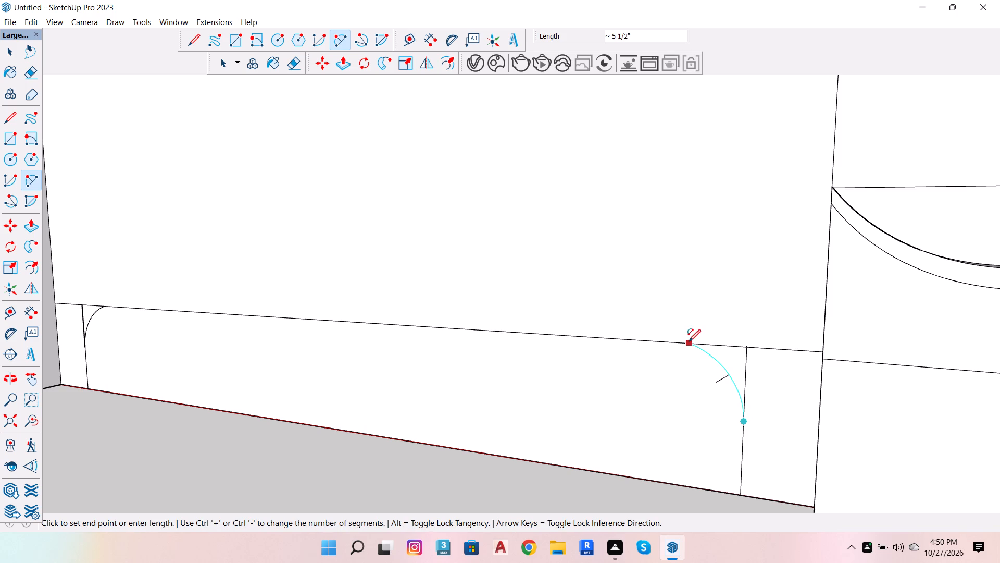
left_click(686, 344)
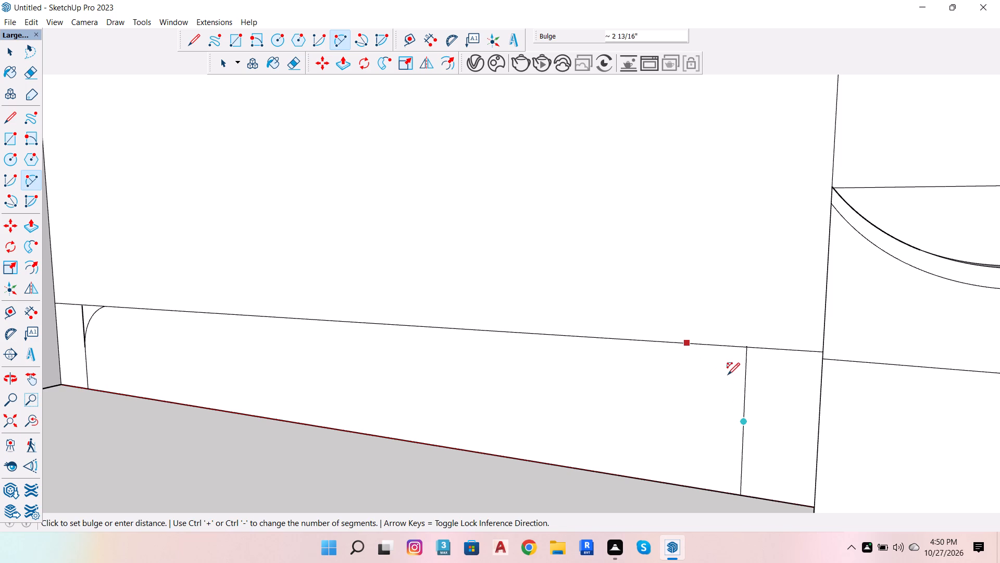
scroll(740, 358, "up", 2)
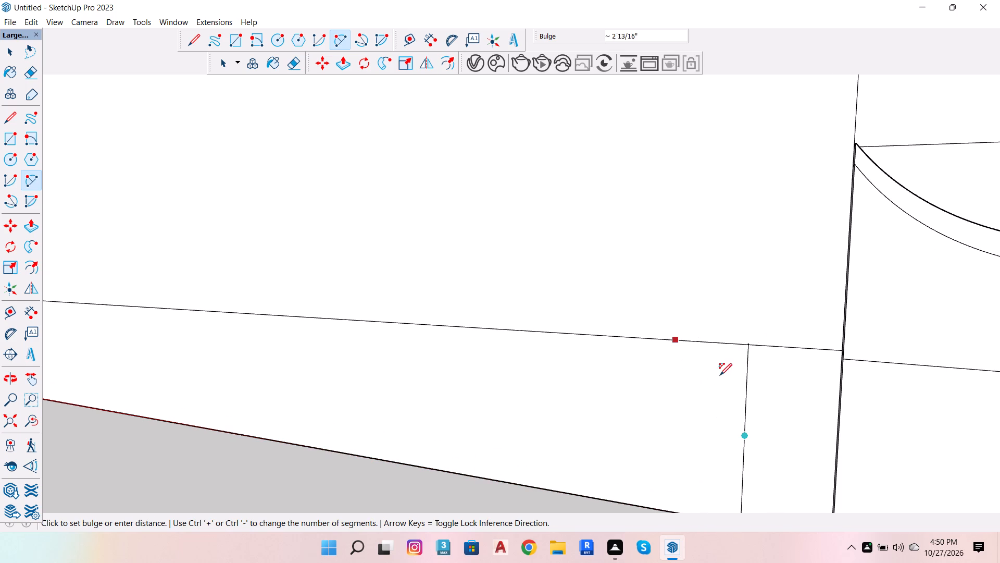
scroll(764, 350, "down", 3)
scroll(743, 373, "up", 1)
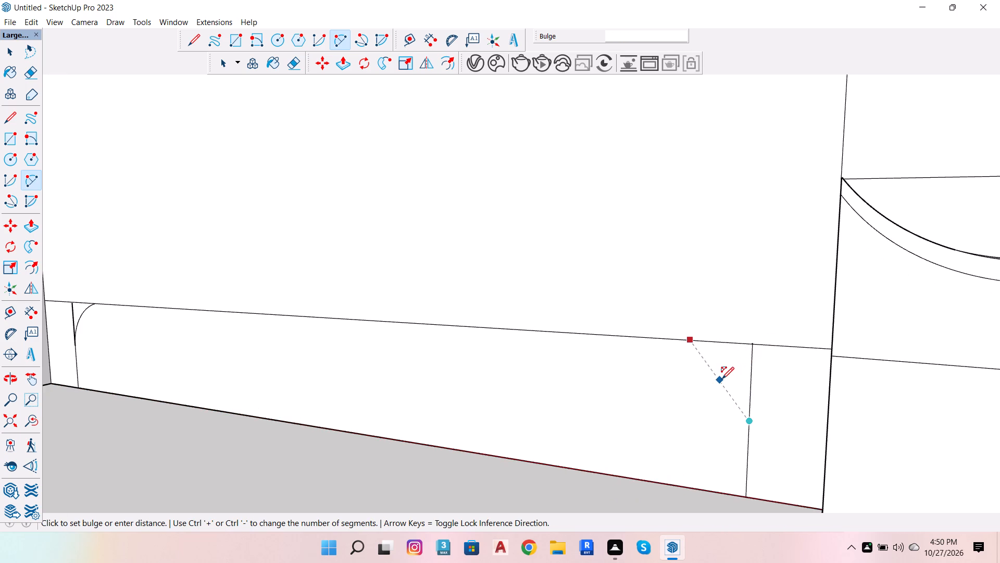
left_click(735, 372)
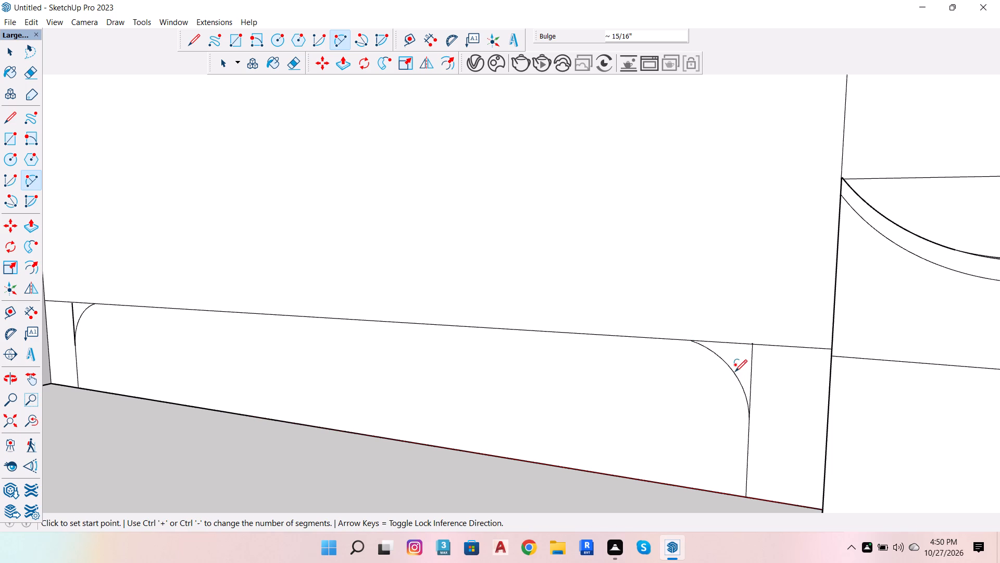
Erase the leftover top line and divider pieces outside the corner arc near the narrow panel.
scroll(707, 372, "up", 4)
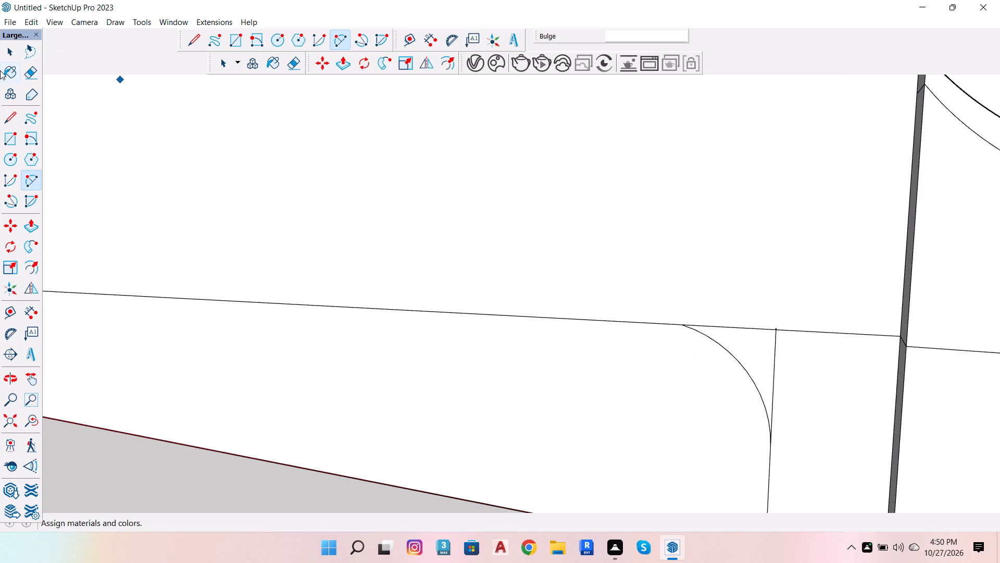
left_click(21, 76)
left_click_drag(754, 311, 784, 357)
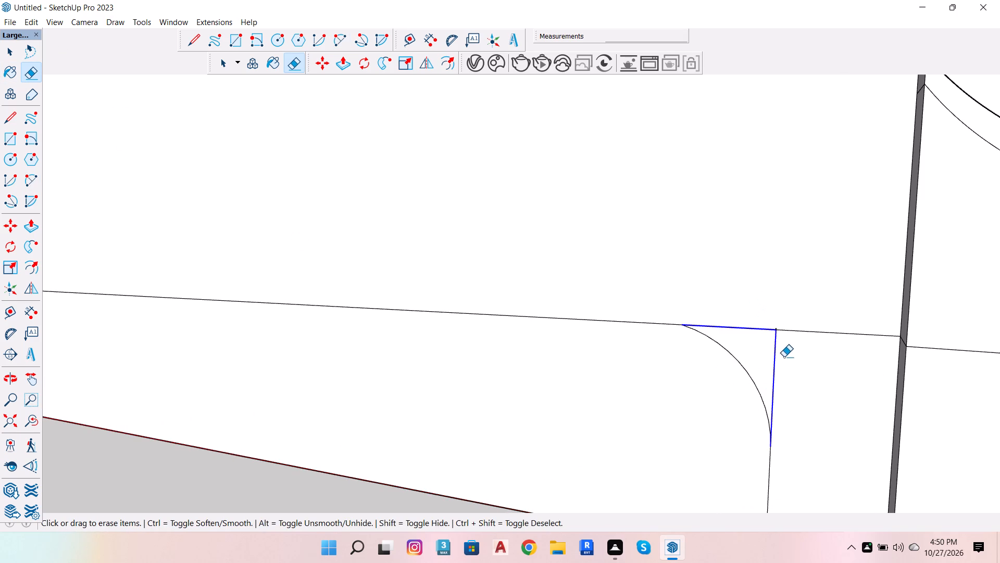
left_click_drag(784, 357, 796, 327)
scroll(791, 329, "up", 4)
left_click_drag(774, 336, 774, 336)
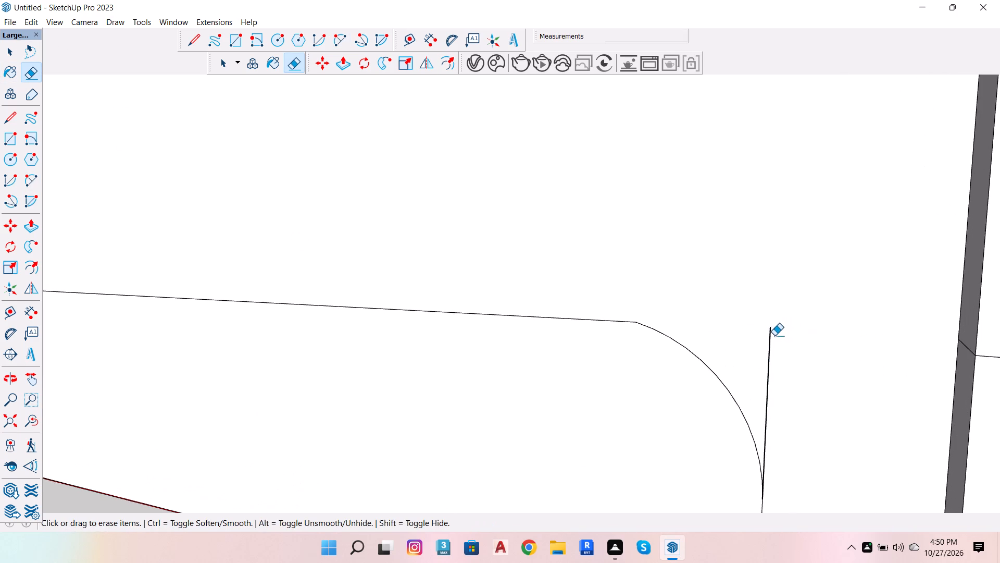
left_click_drag(774, 336, 760, 322)
Erase the leftover top line and divider pieces outside the corner arc near the 2' 3" panel.
scroll(789, 305, "down", 6)
scroll(869, 366, "down", 12)
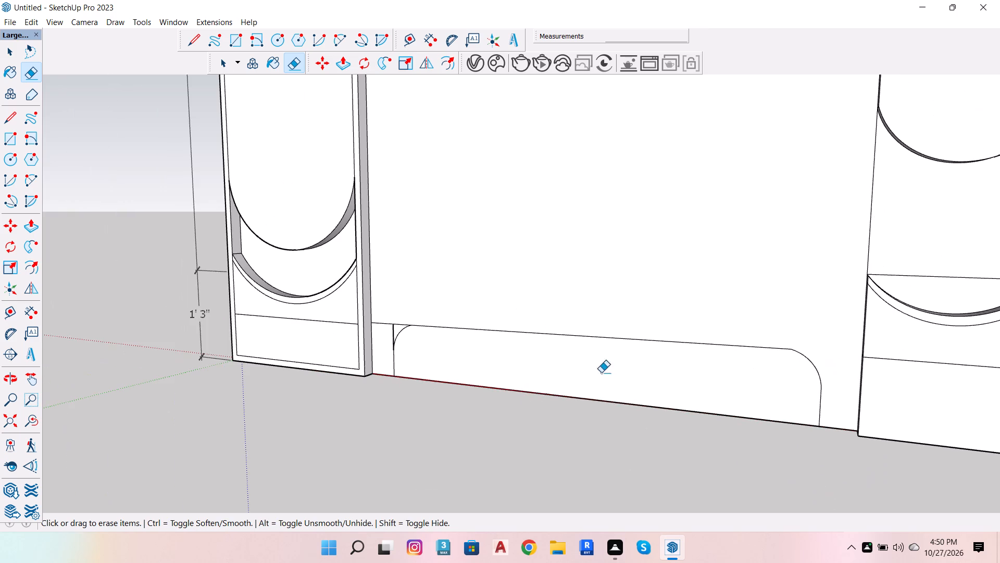
scroll(351, 345, "up", 11)
left_click_drag(475, 271, 435, 305)
scroll(455, 279, "down", 6)
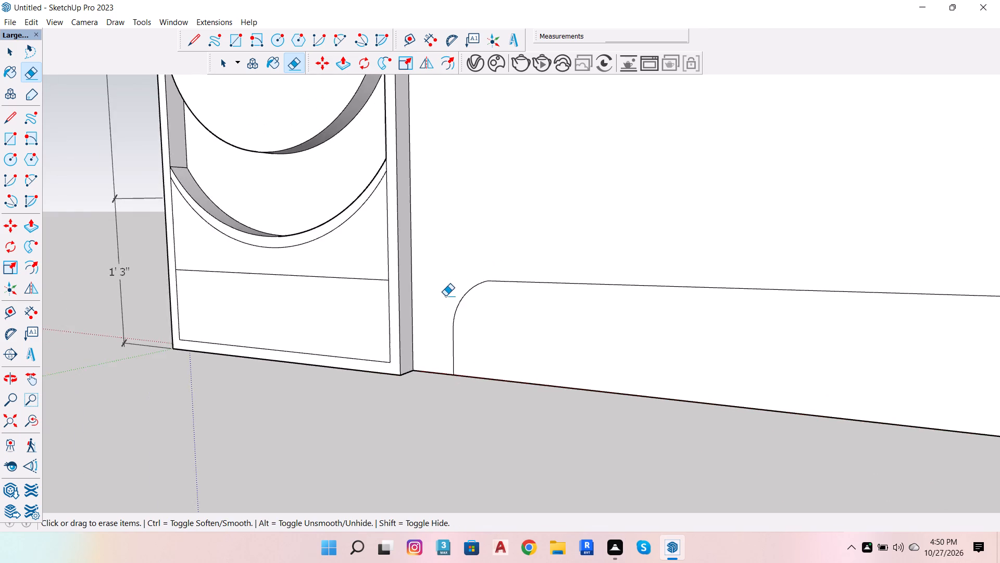
scroll(446, 308, "down", 9)
key("Escape")
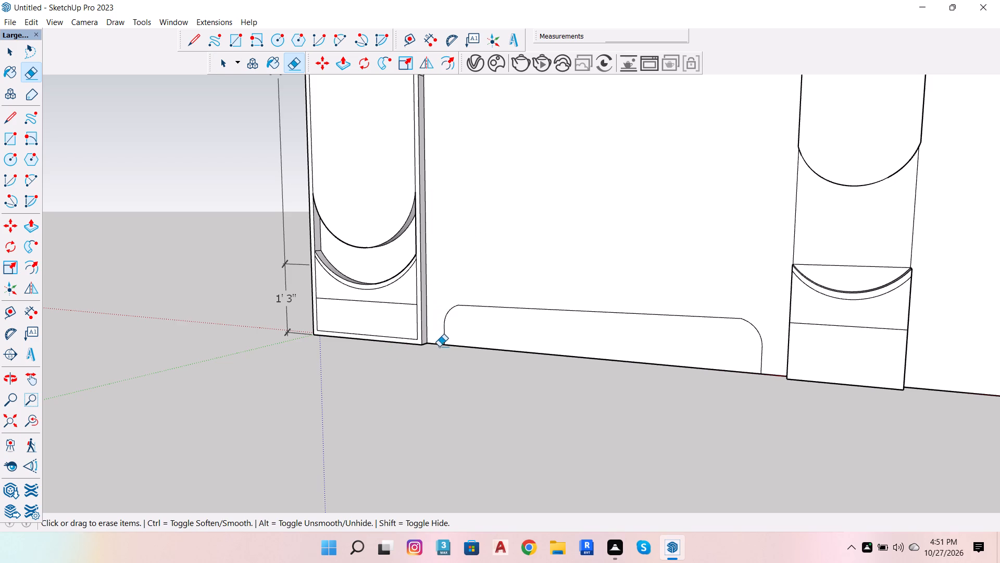
key("Escape")
Draw a line from the top end of the corner arc to the adjacent edge of the 2' 3" panel.
scroll(439, 352, "up", 2)
key("space")
scroll(442, 340, "up", 6)
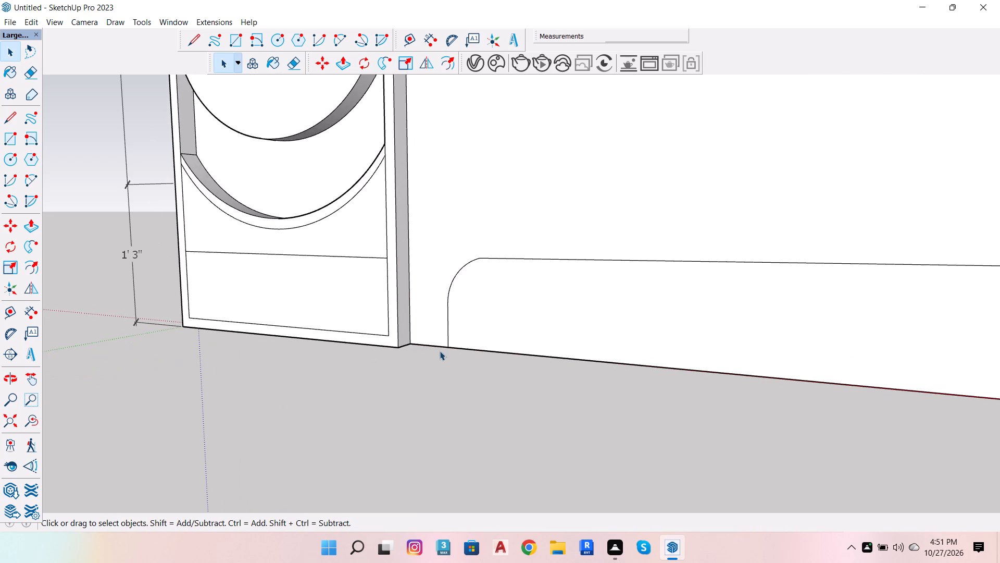
left_click(442, 346)
key("Escape")
left_click(9, 114)
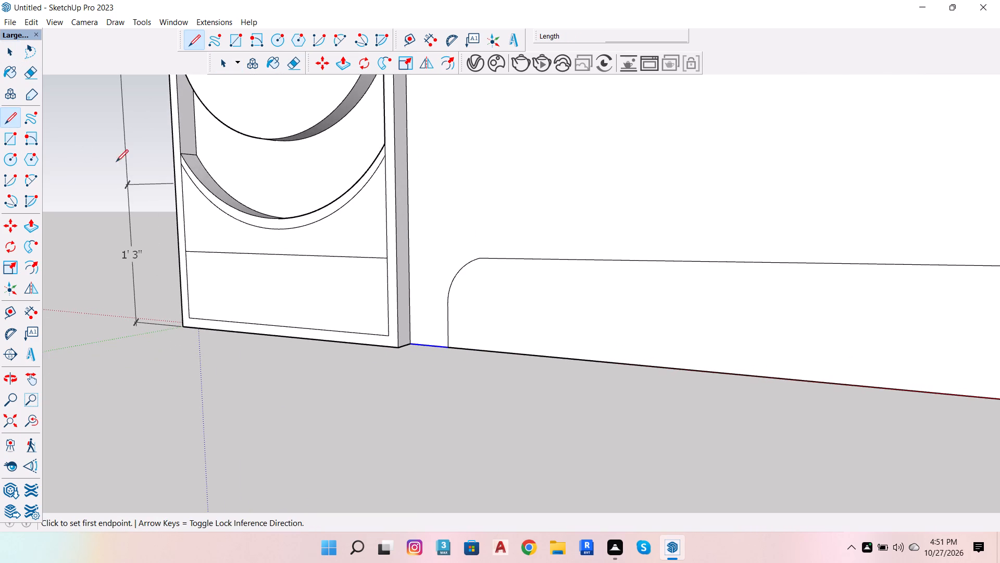
left_click(484, 261)
left_click(405, 254)
scroll(366, 291, "down", 6)
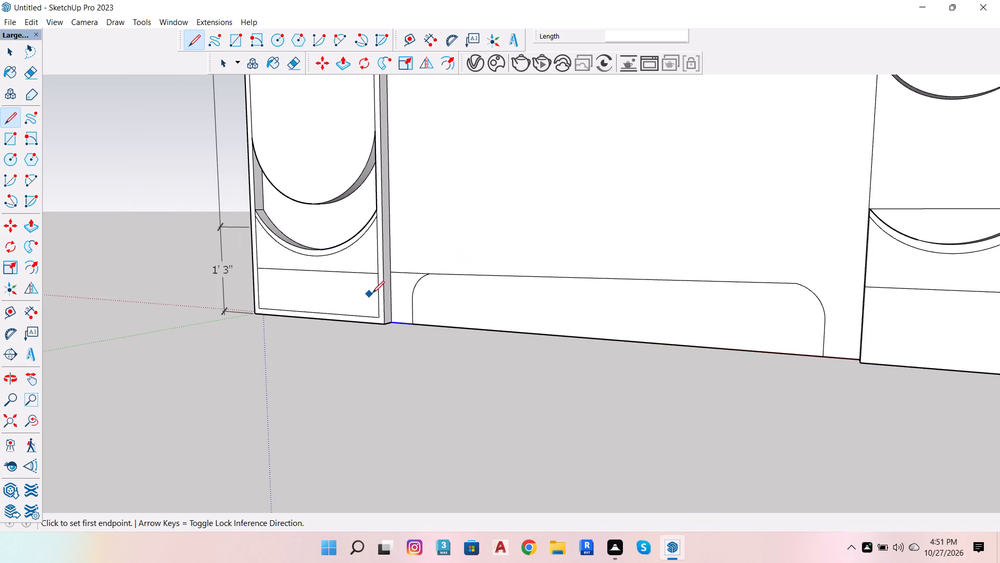
key("space")
Draw a line from the top end of the other corner arc to the adjacent edge of the narrow panel.
scroll(885, 280, "down", 4)
key("o")
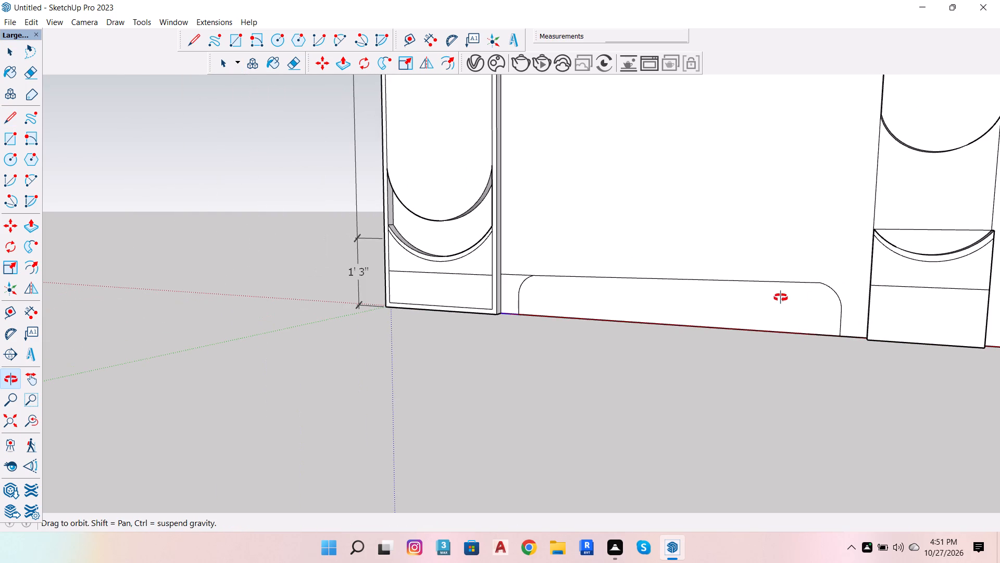
left_click_drag(780, 298, 938, 281)
key("space")
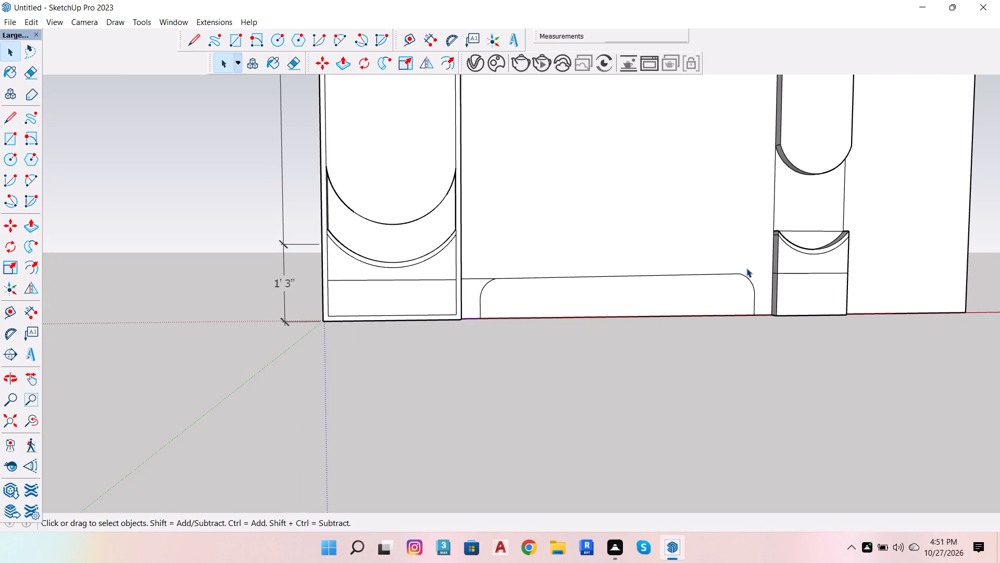
key("l")
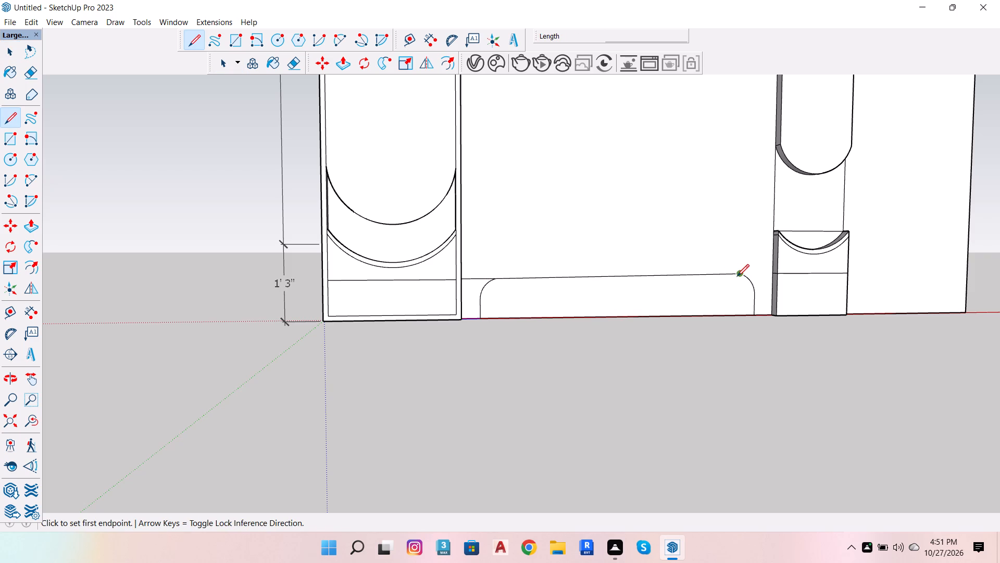
left_click(737, 276)
left_click(772, 275)
key("space")
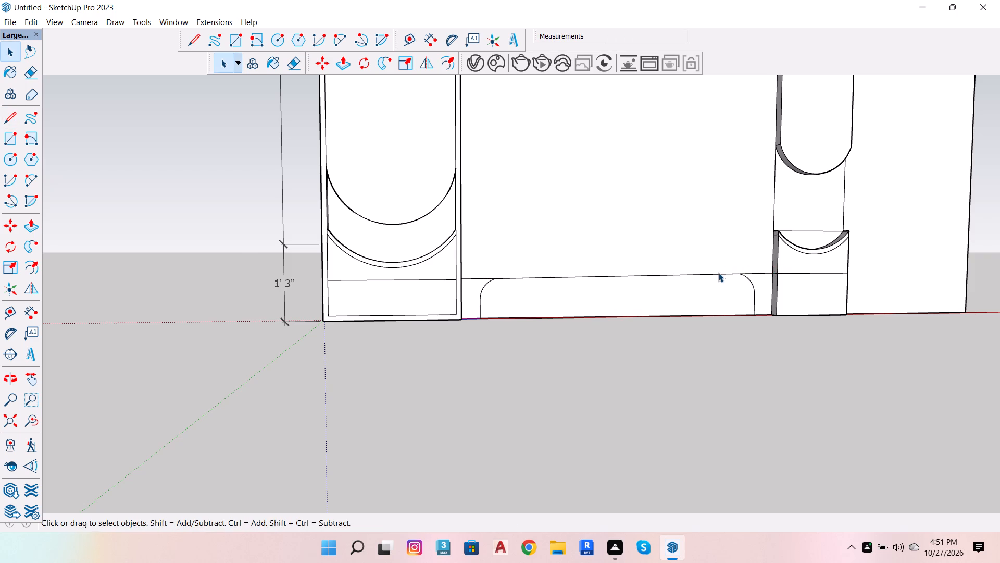
Copy the strip's top line between the two corner arcs 8" straight up the wall.
scroll(718, 273, "up", 4)
scroll(784, 271, "up", 3)
left_click(781, 275)
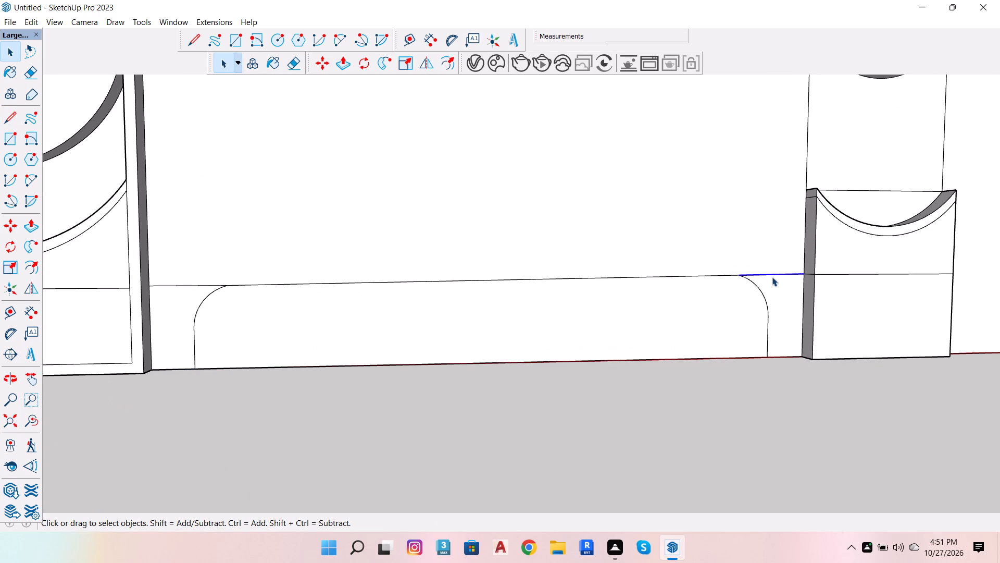
left_click(720, 274)
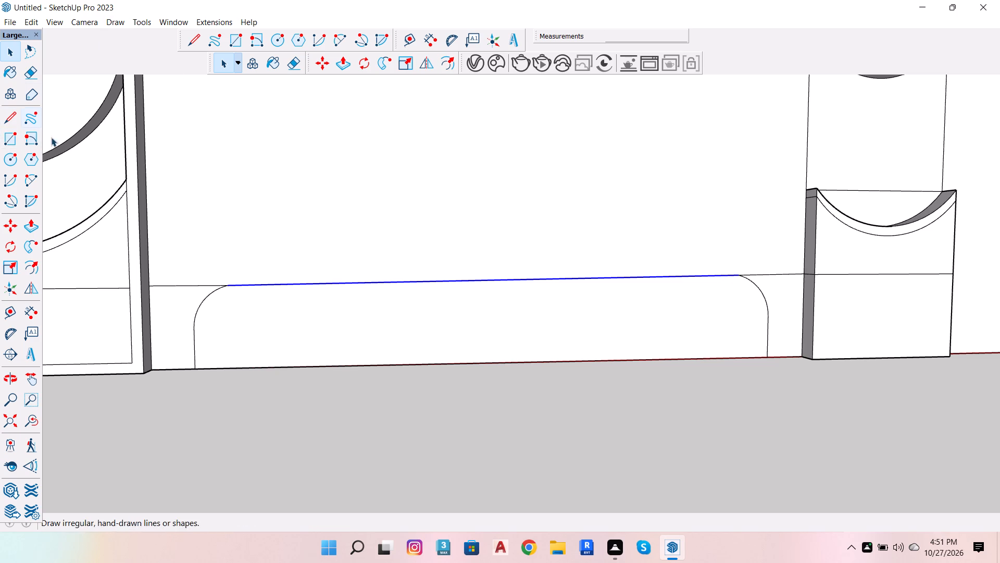
left_click(0, 229)
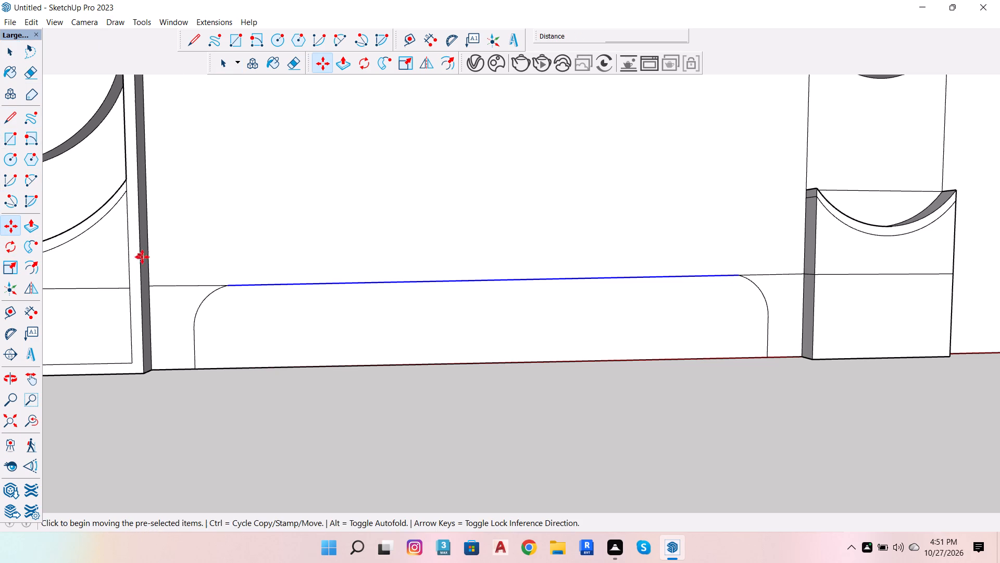
left_click(297, 287)
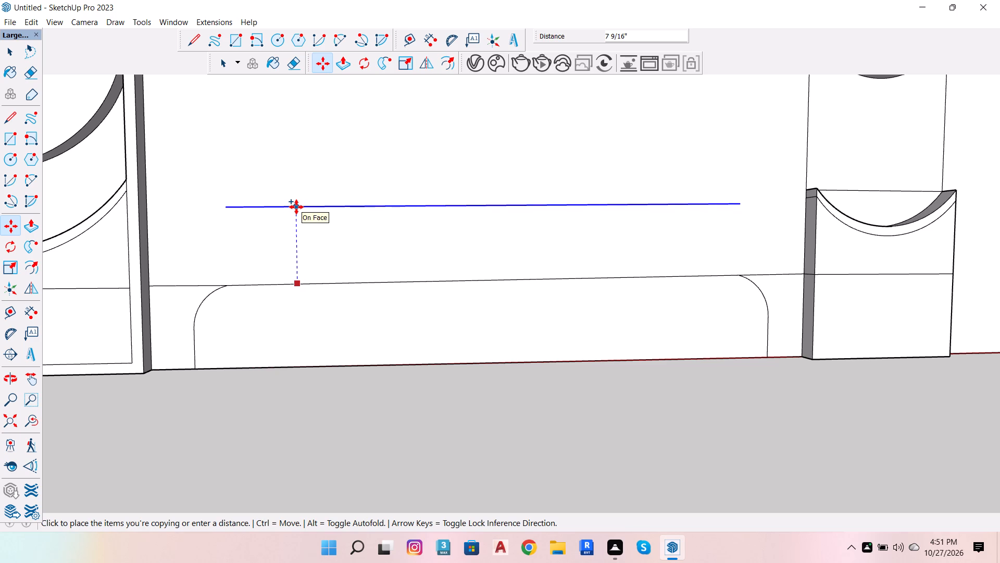
key("Up")
key("8")
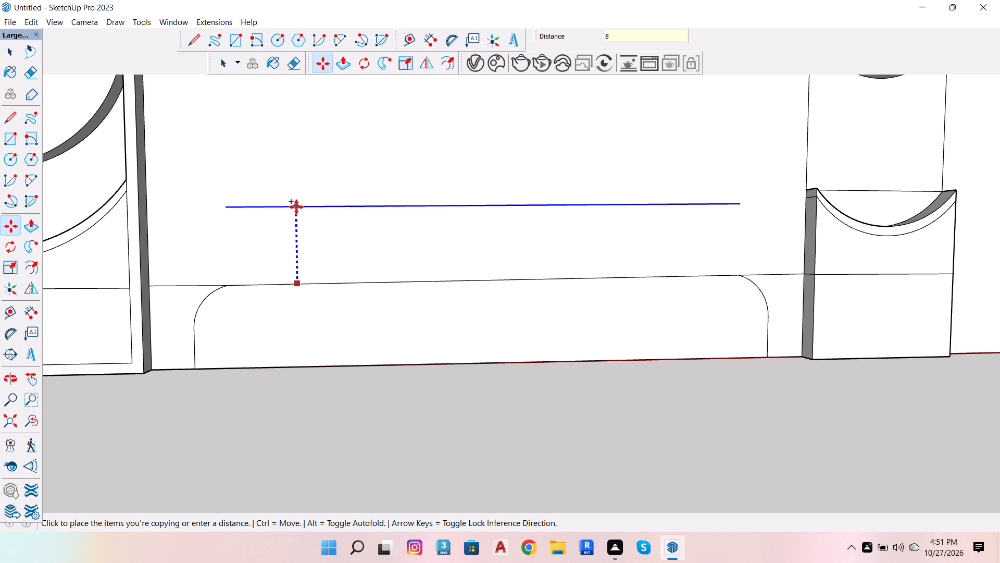
key("Return")
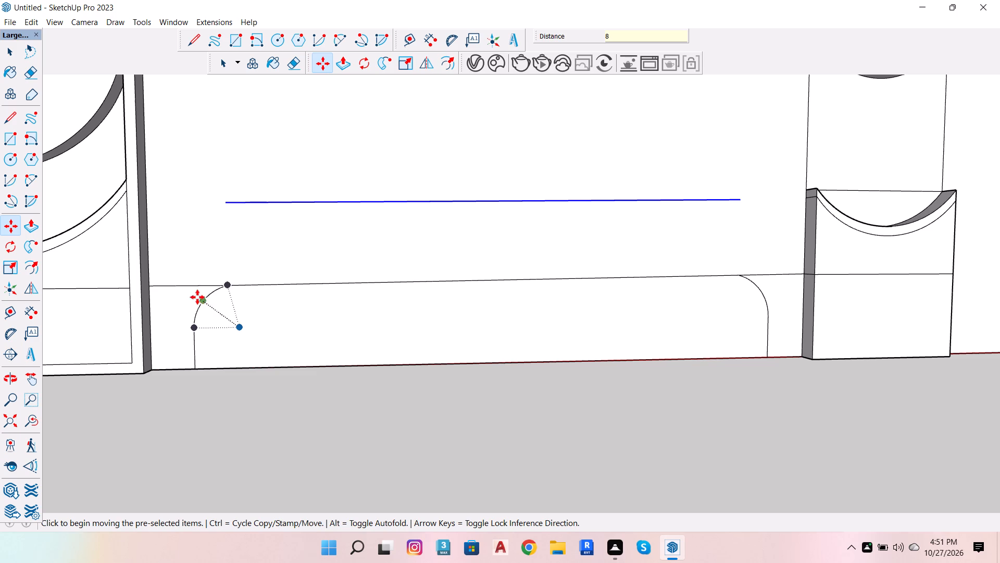
Copy the short line beside the 2' 3" panel 8" straight up, joining it to the end of the raised line.
left_click(188, 285)
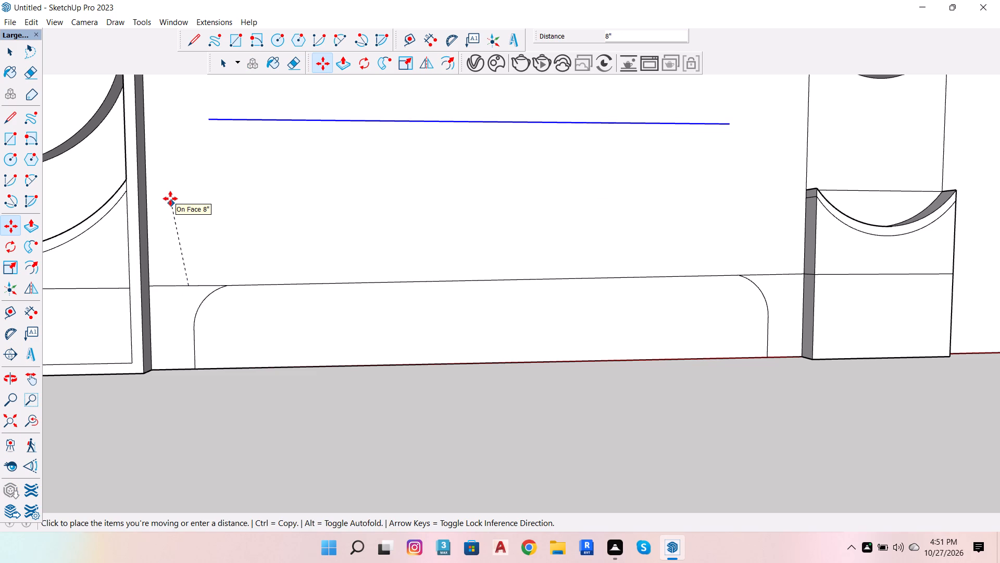
key("space")
left_click(182, 285)
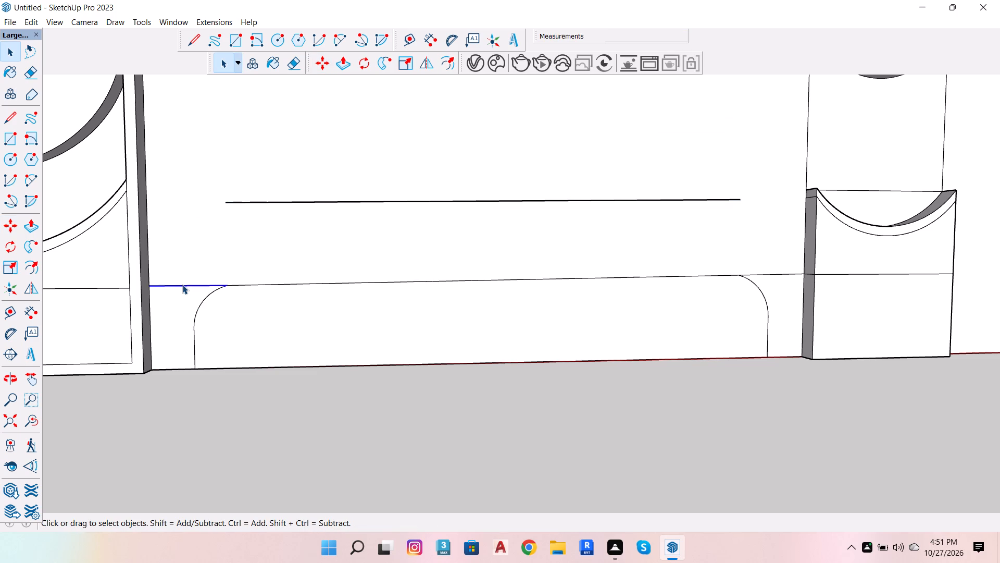
left_click(10, 225)
left_click(225, 289)
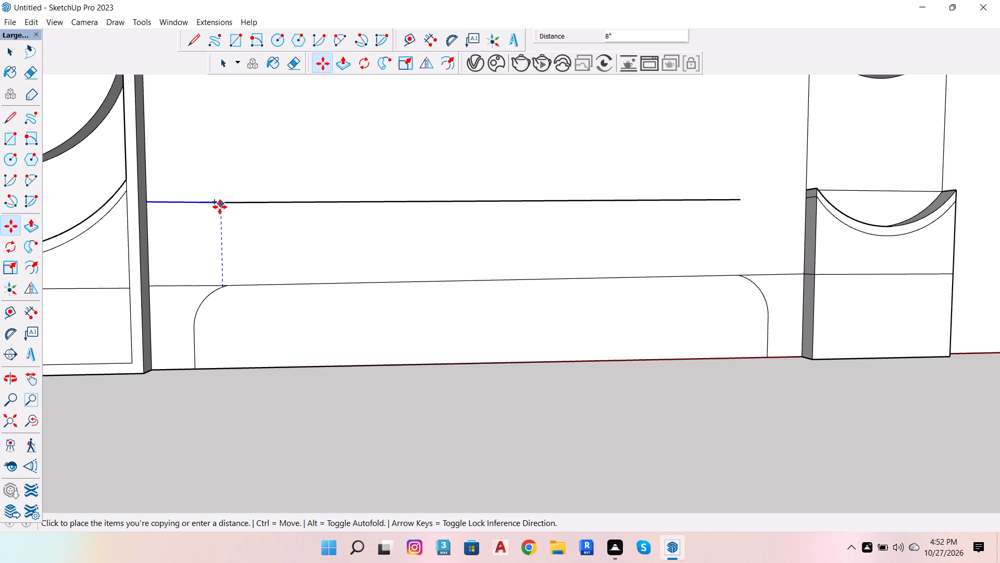
left_click(220, 207)
key("space")
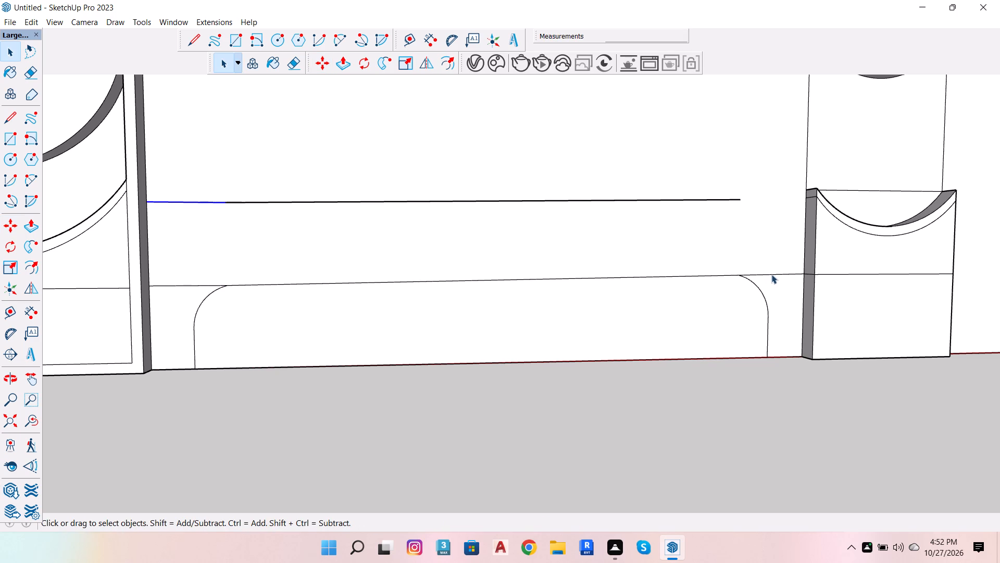
Copy the short line beside the narrow panel 8" straight up, joining it to the end of the raised line.
left_click(772, 274)
left_click(790, 275)
left_click(3, 229)
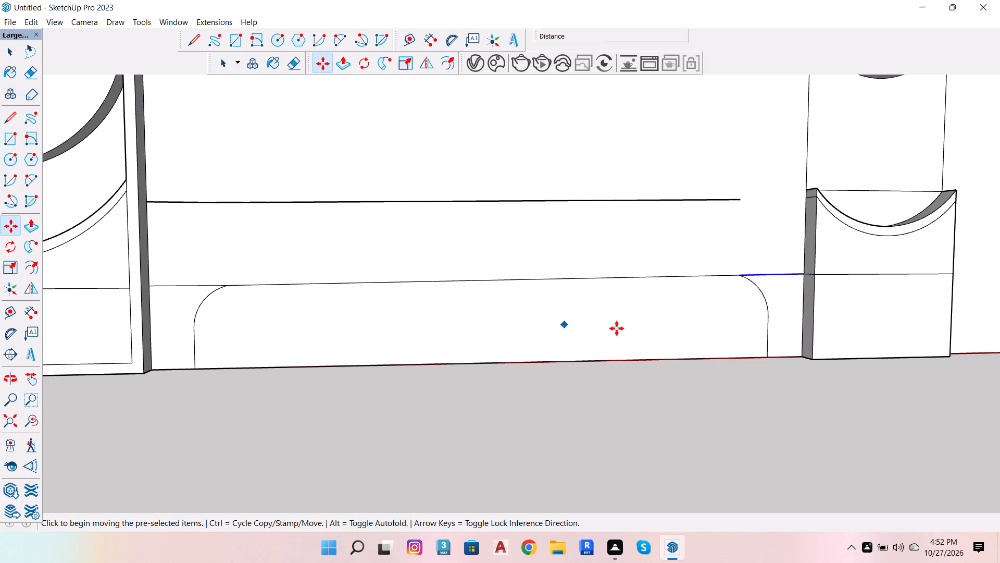
left_click(743, 272)
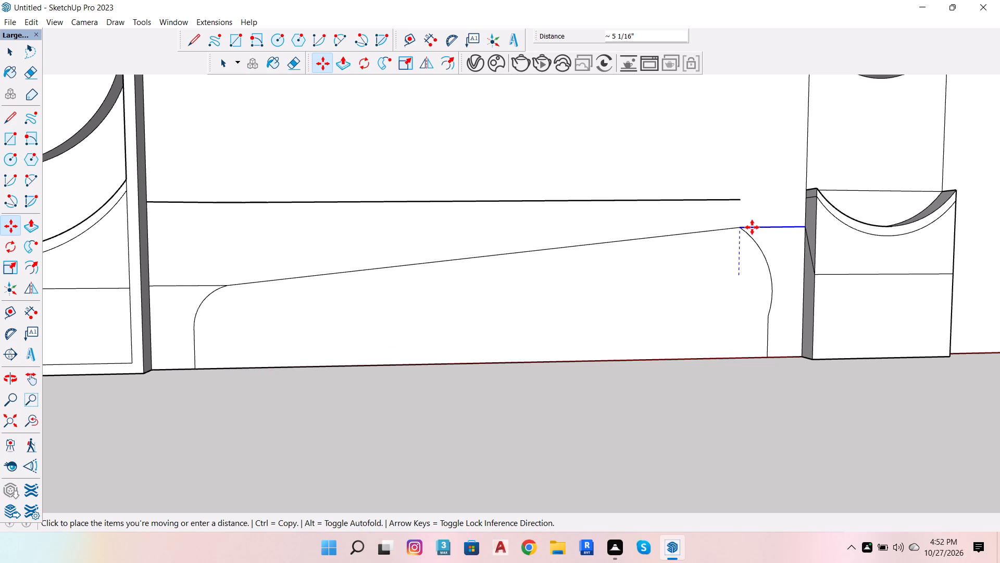
left_click(747, 202)
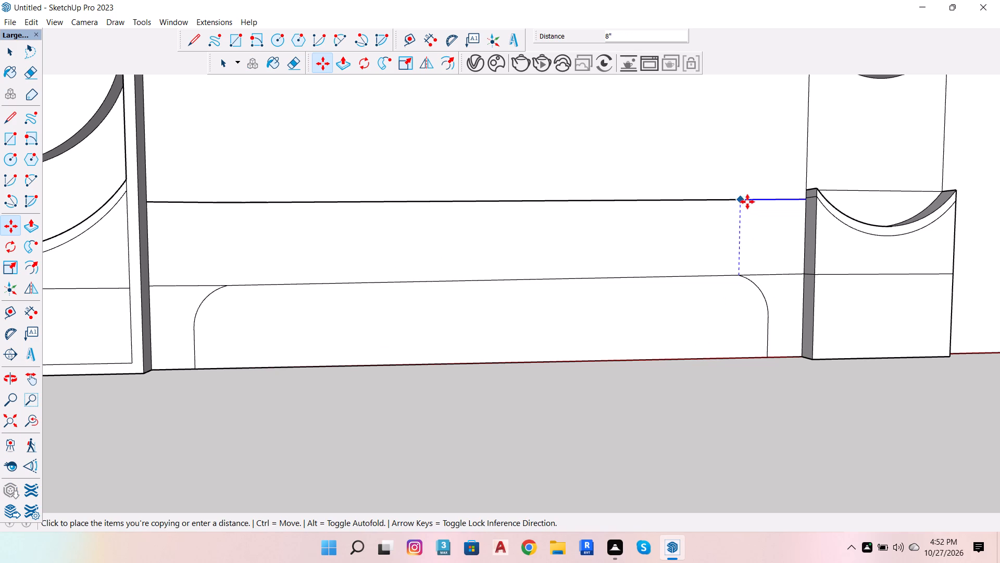
key("space")
scroll(682, 250, "down", 3)
scroll(751, 216, "up", 3)
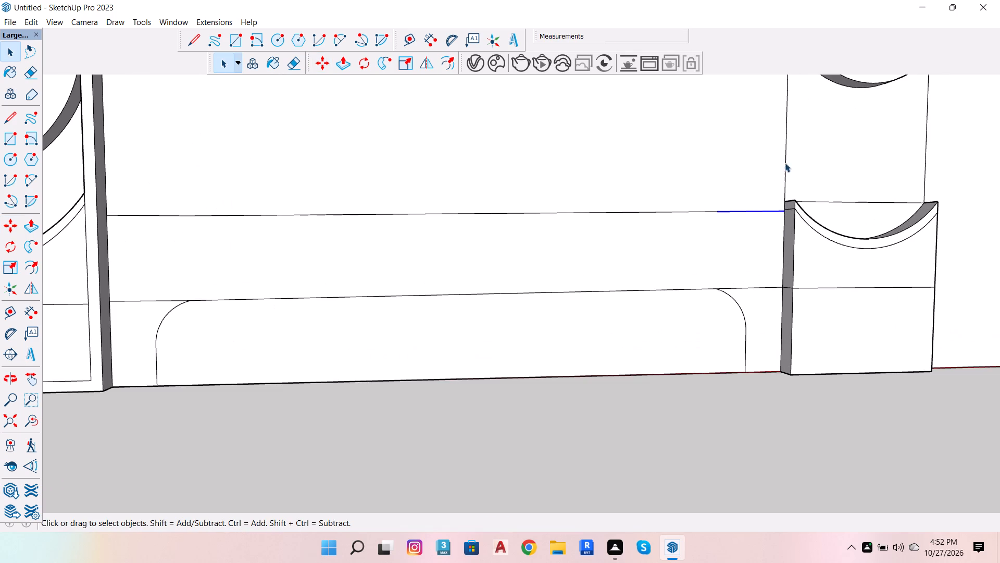
scroll(678, 238, "down", 5)
left_click(629, 396)
Copy the narrow panel's vertical edge between the two horizontal lines 2" inward along the wall.
scroll(747, 221, "up", 2)
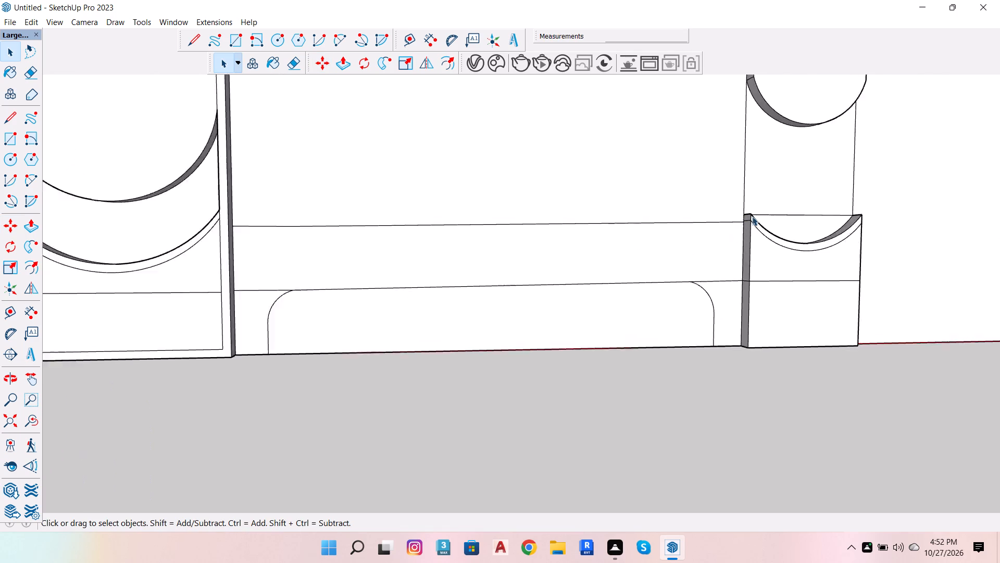
scroll(752, 216, "up", 2)
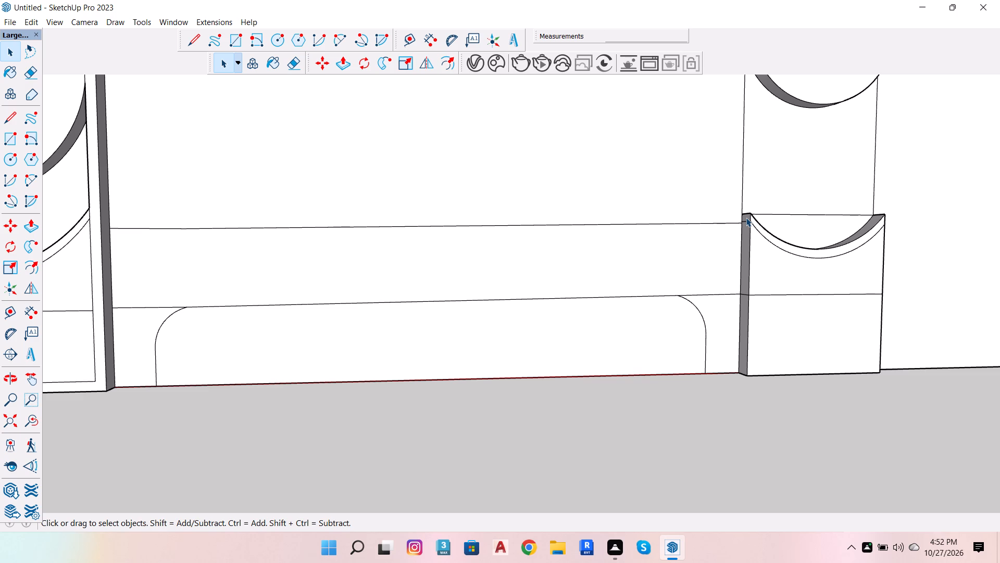
scroll(690, 308, "down", 3)
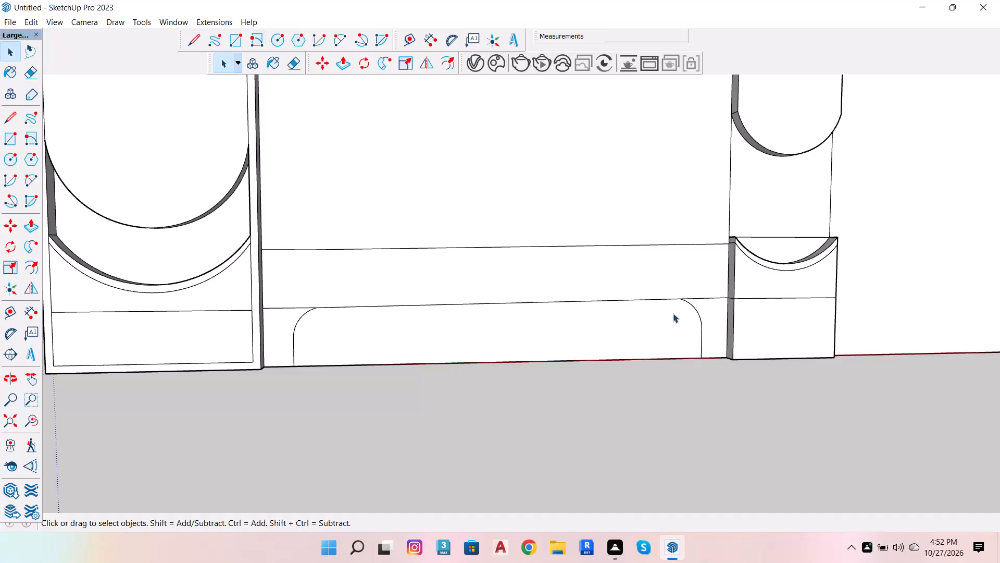
scroll(677, 286, "up", 3)
scroll(753, 264, "up", 3)
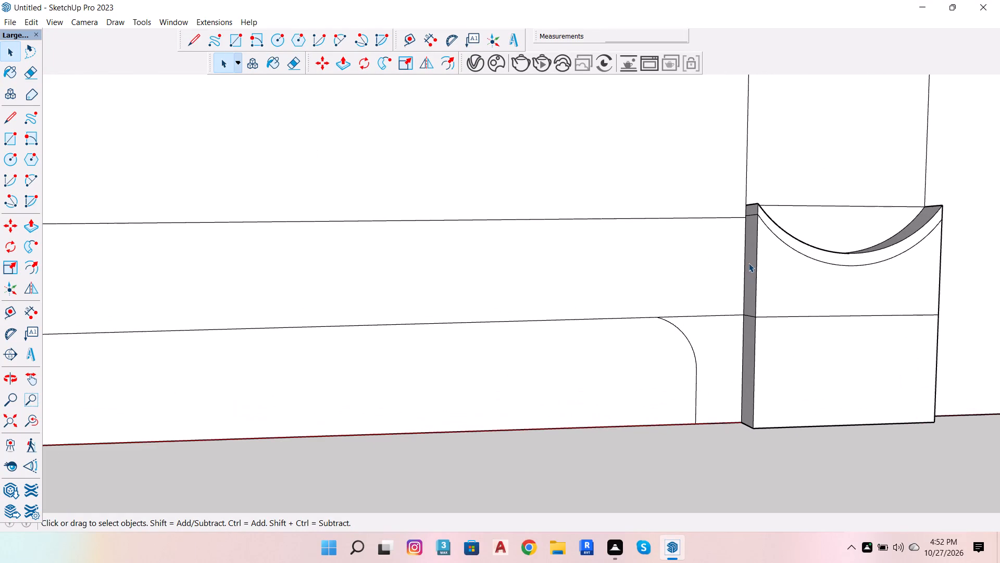
left_click(745, 265)
left_click(7, 223)
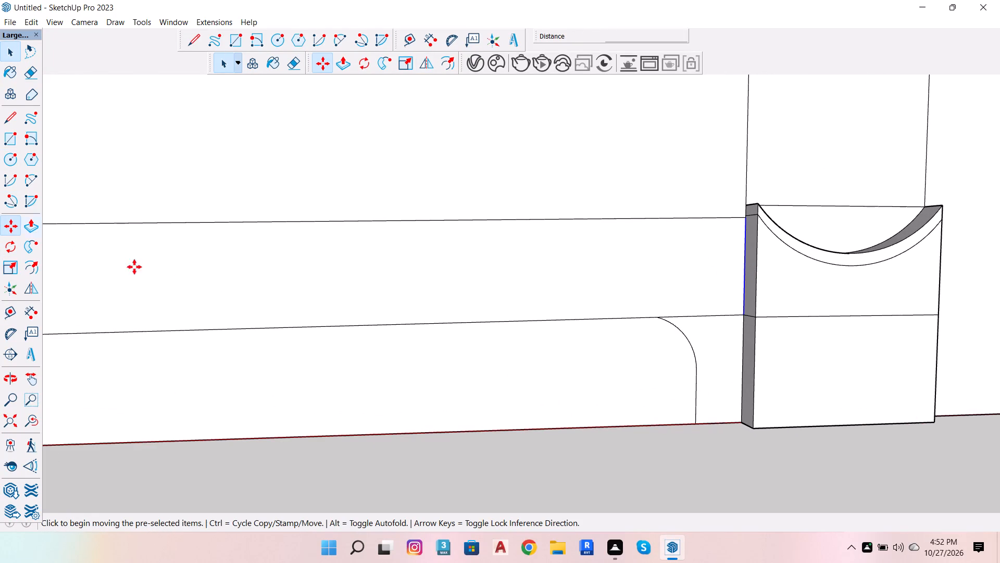
scroll(743, 313, "up", 4)
left_click(744, 312)
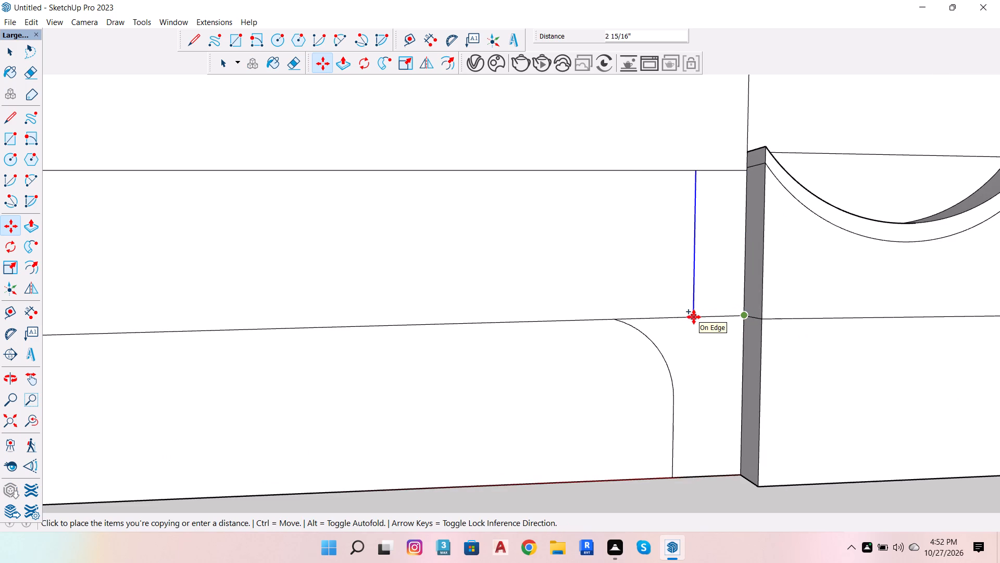
key("2")
key("Return")
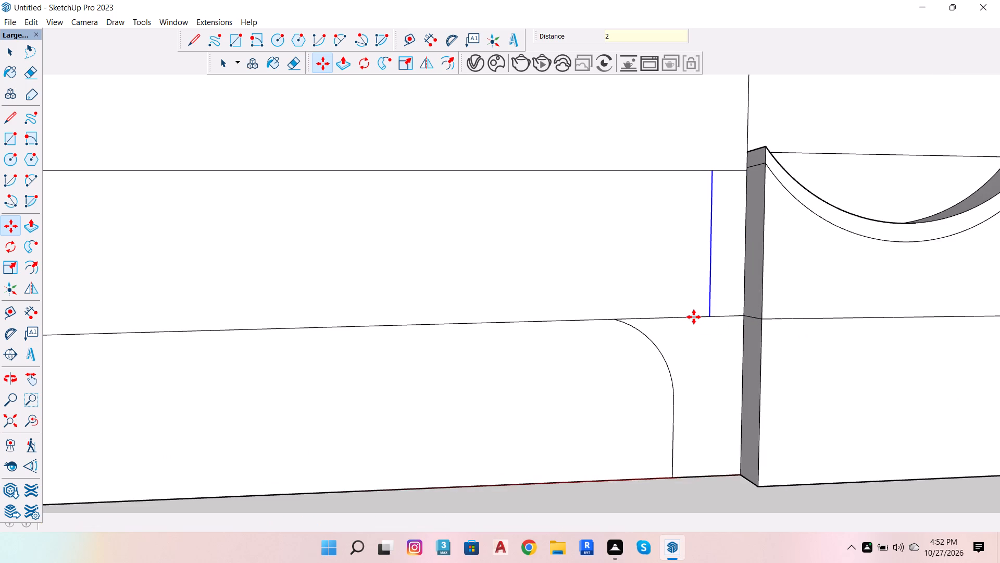
key("space")
Copy the 2' 3" panel's vertical edge between the two horizontal lines 2" inward along the red axis.
scroll(670, 317, "down", 6)
scroll(606, 334, "down", 4)
key("o")
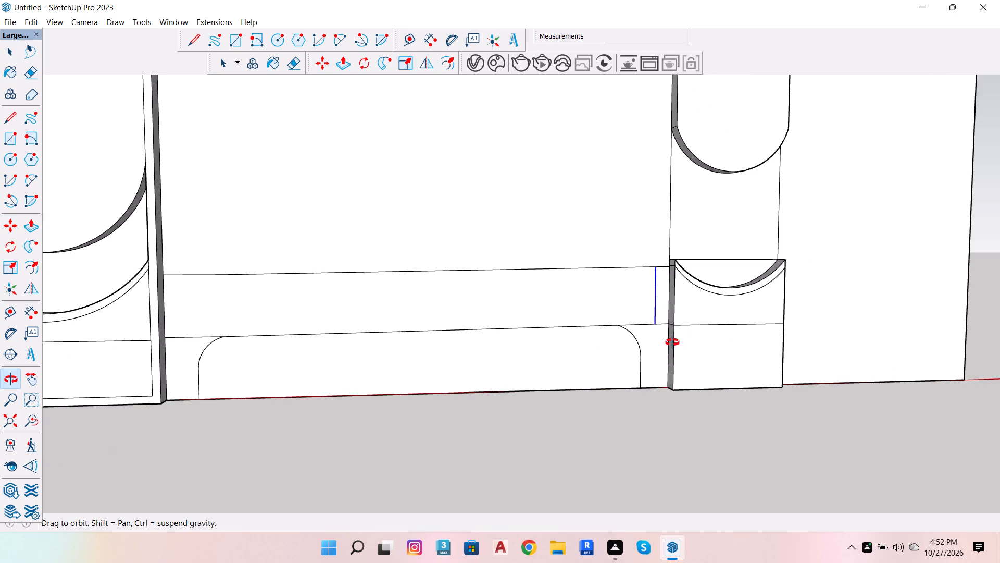
left_click_drag(769, 296, 421, 307)
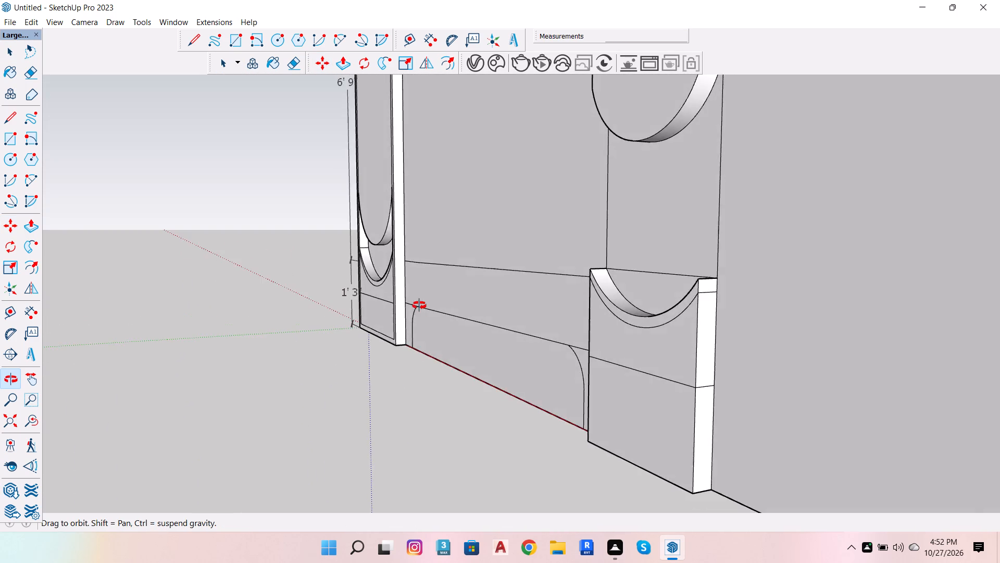
scroll(410, 283, "up", 10)
key("space")
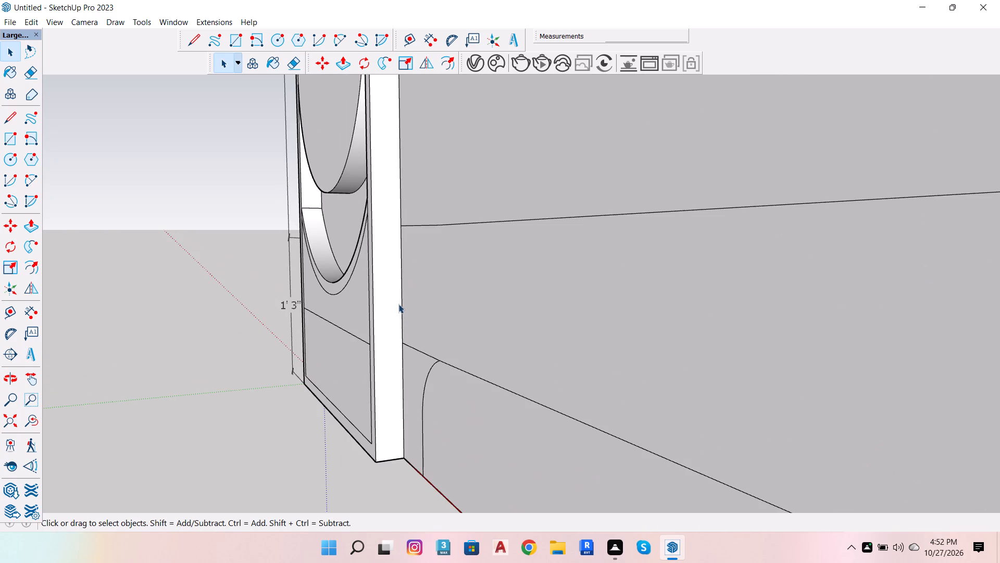
left_click(403, 308)
key("m")
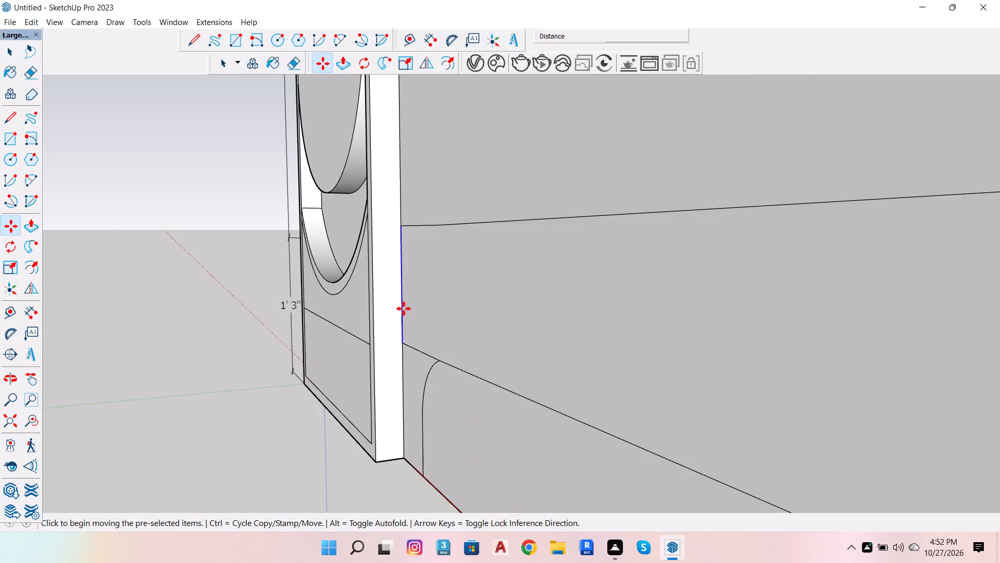
left_click(404, 309)
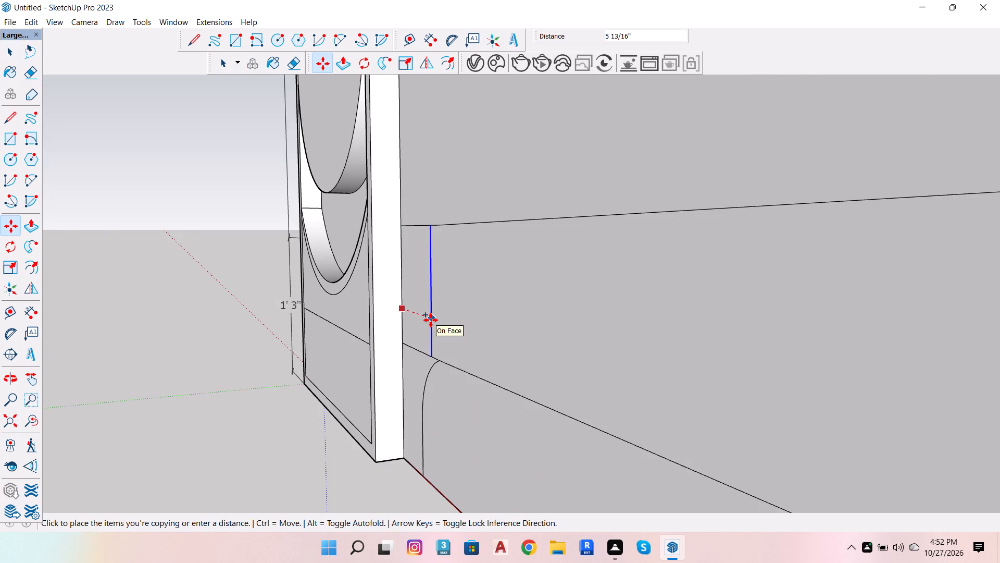
key("Right")
key("2")
key("Return")
key("space")
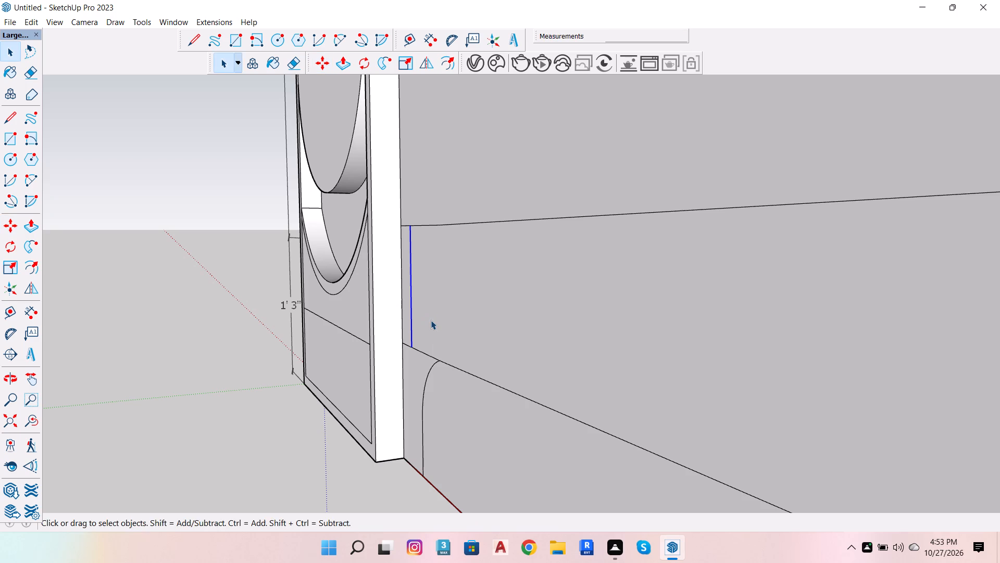
type("O")
left_click_drag(442, 319, 601, 311)
scroll(593, 344, "down", 2)
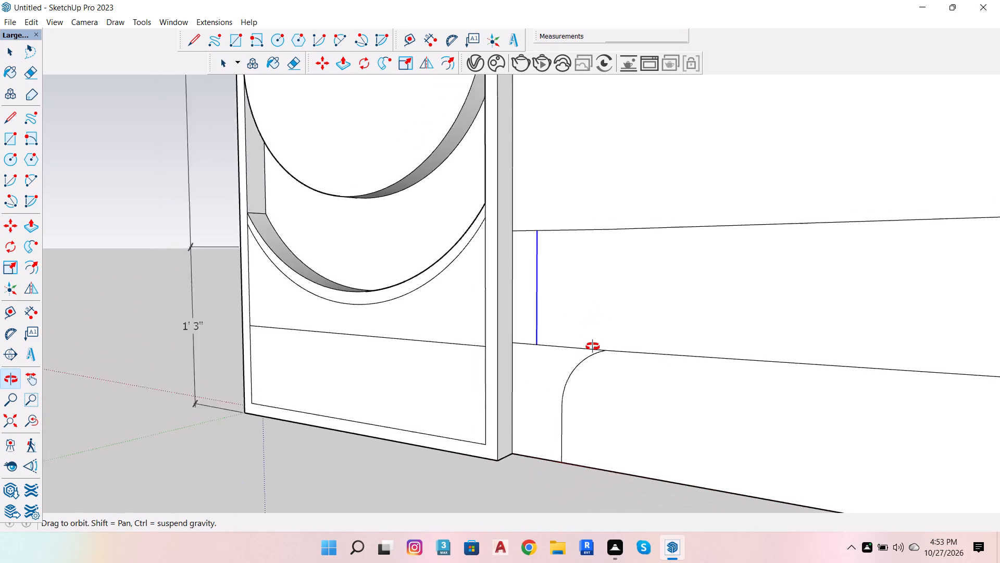
scroll(593, 347, "down", 2)
key("space")
left_click(582, 484)
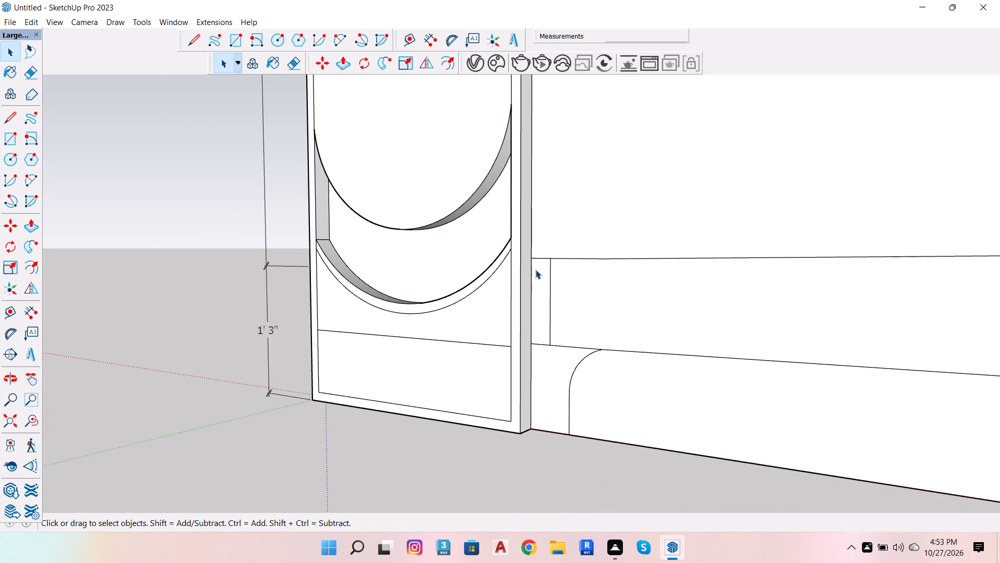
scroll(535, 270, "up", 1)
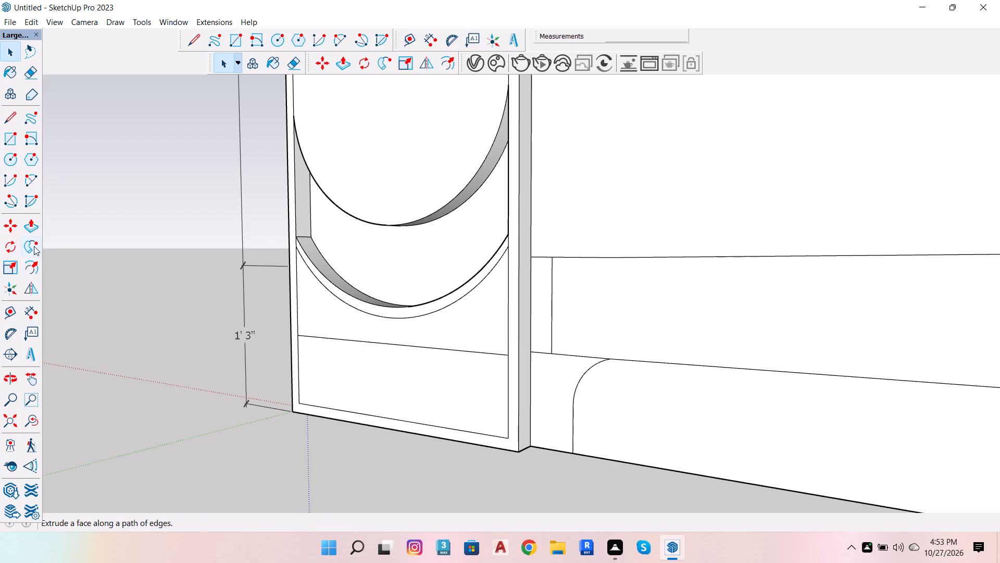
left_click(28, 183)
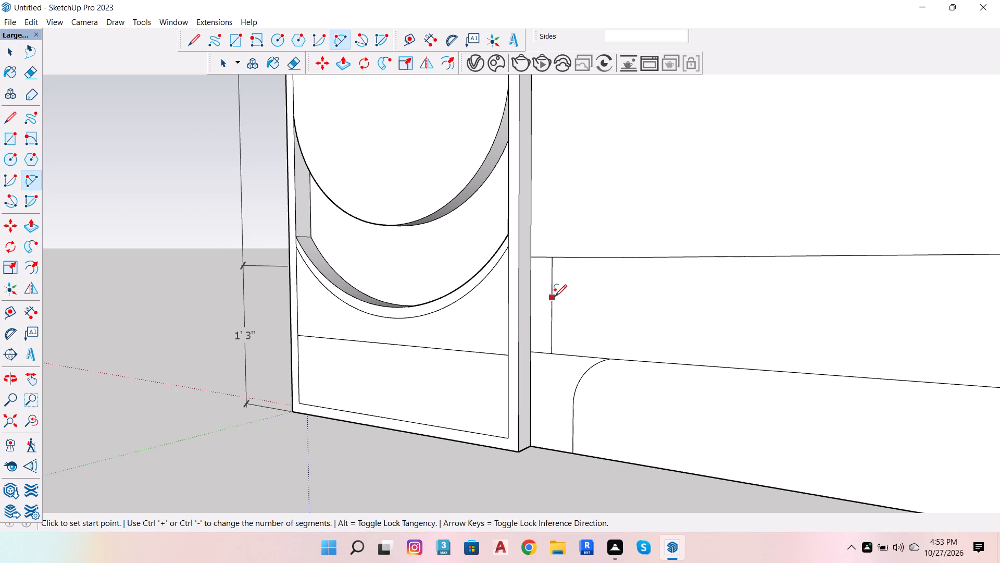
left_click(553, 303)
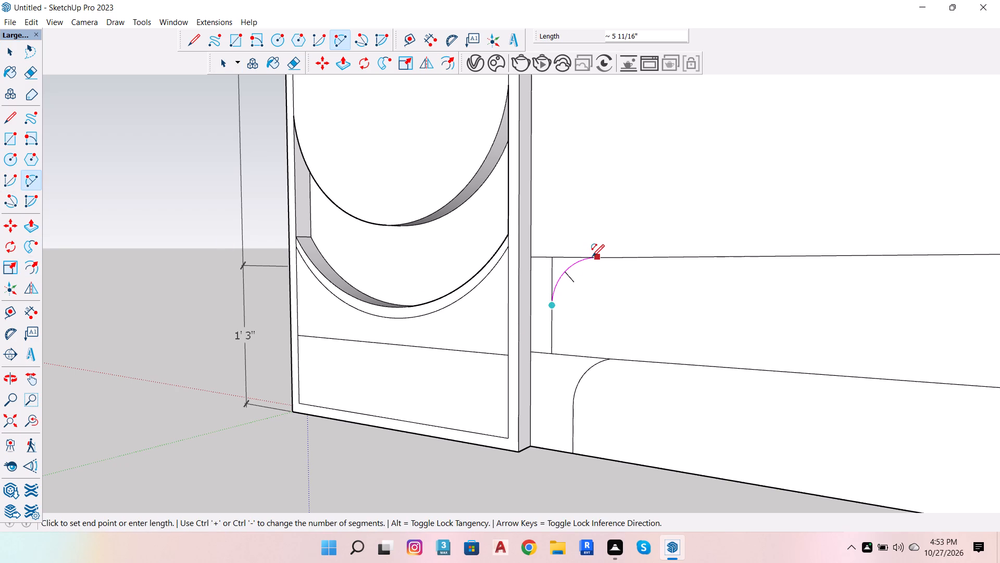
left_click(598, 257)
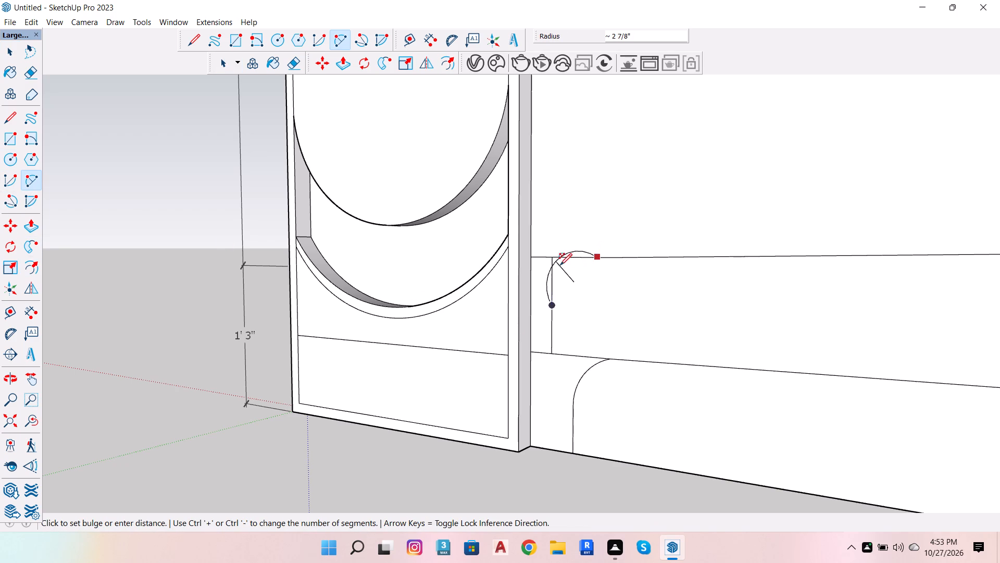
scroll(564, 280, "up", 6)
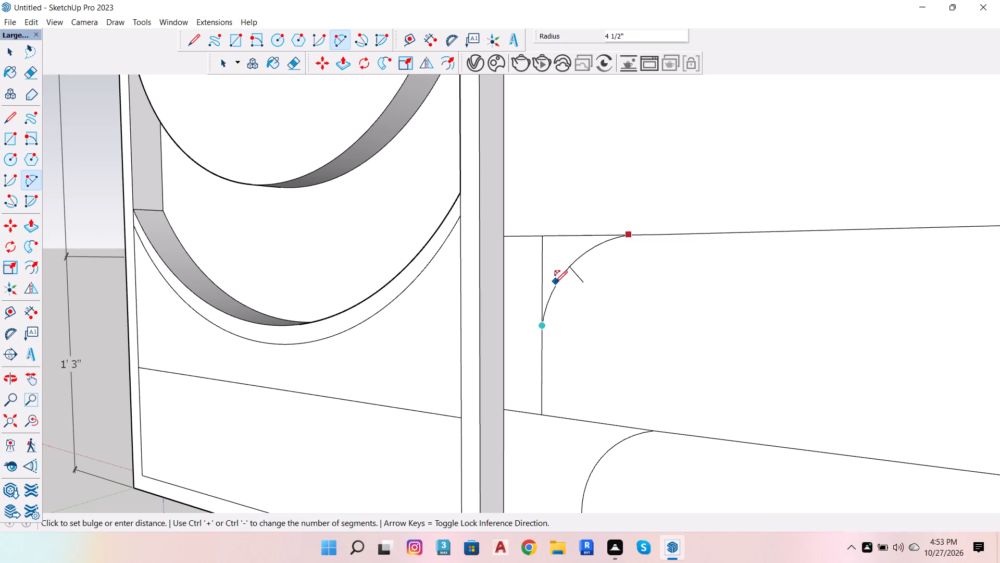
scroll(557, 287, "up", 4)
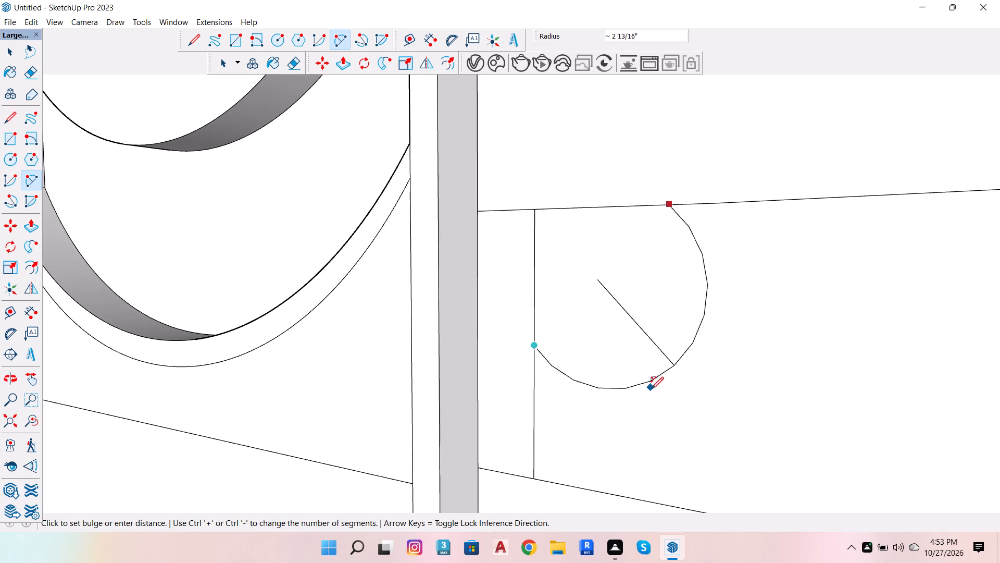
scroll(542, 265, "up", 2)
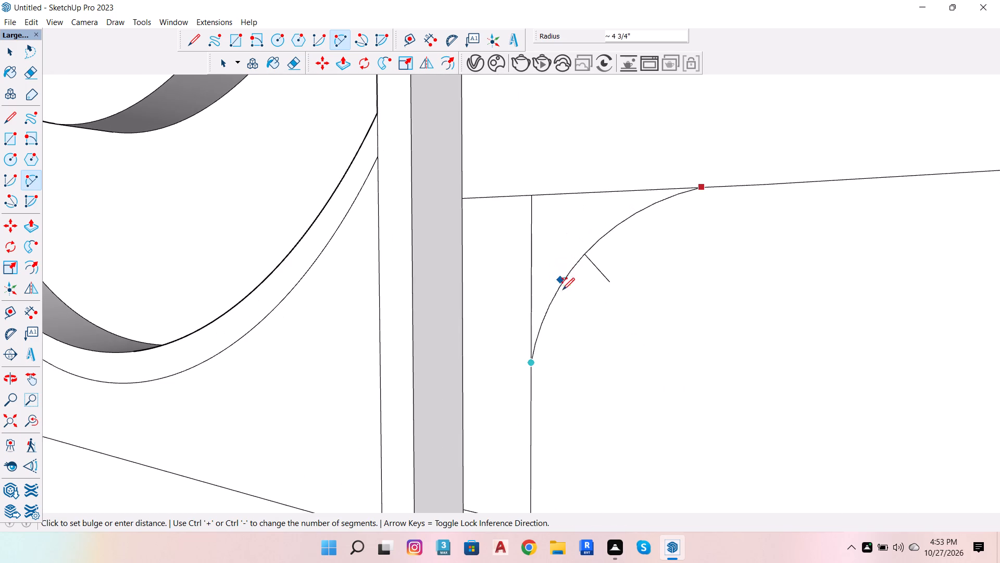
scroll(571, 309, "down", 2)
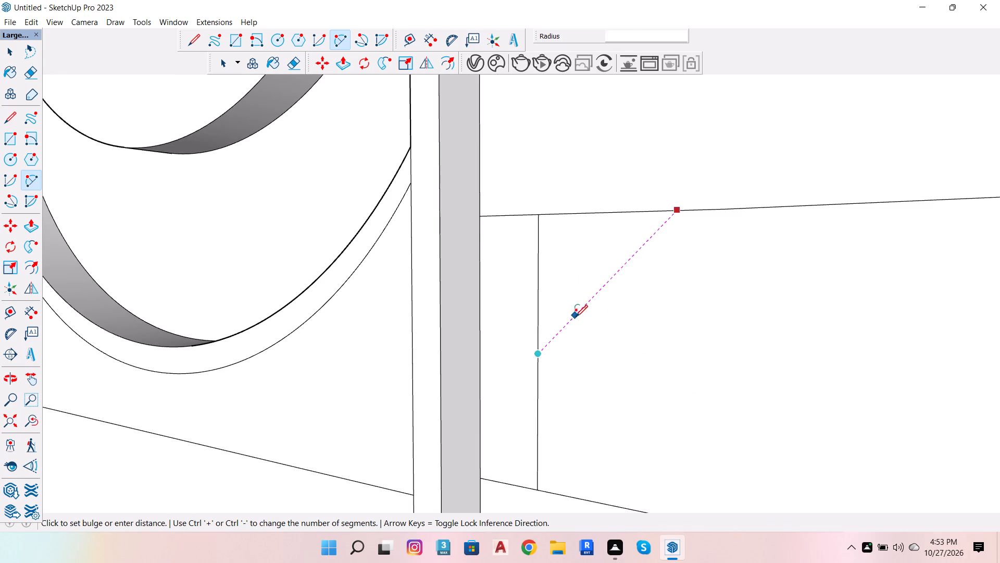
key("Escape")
Round the upper strip's top corner beside the 2' 3" panel with a 99-sided tangent arc of 4" radius.
scroll(467, 277, "down", 6)
key("o")
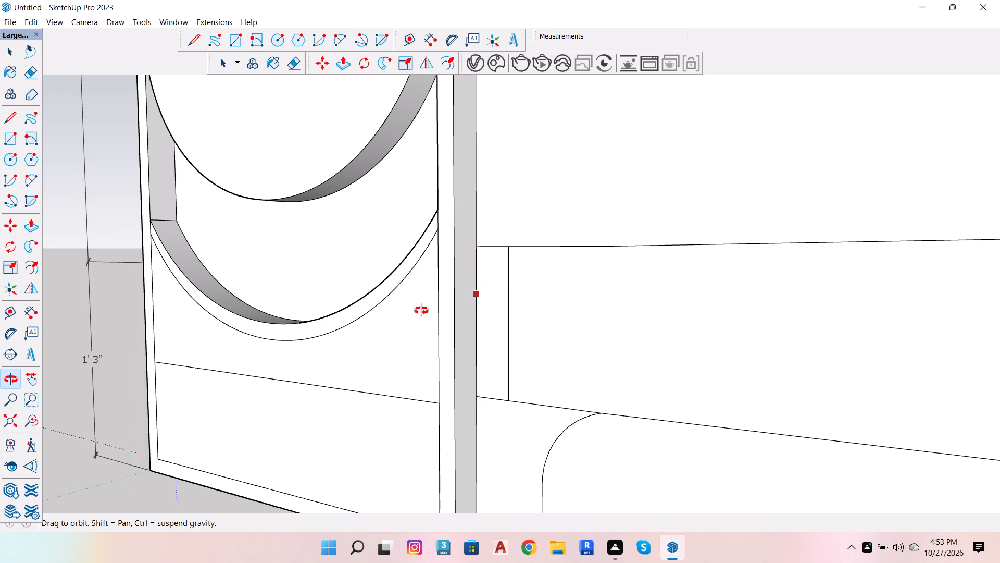
left_click_drag(426, 311, 588, 327)
scroll(477, 334, "down", 5)
scroll(260, 337, "down", 5)
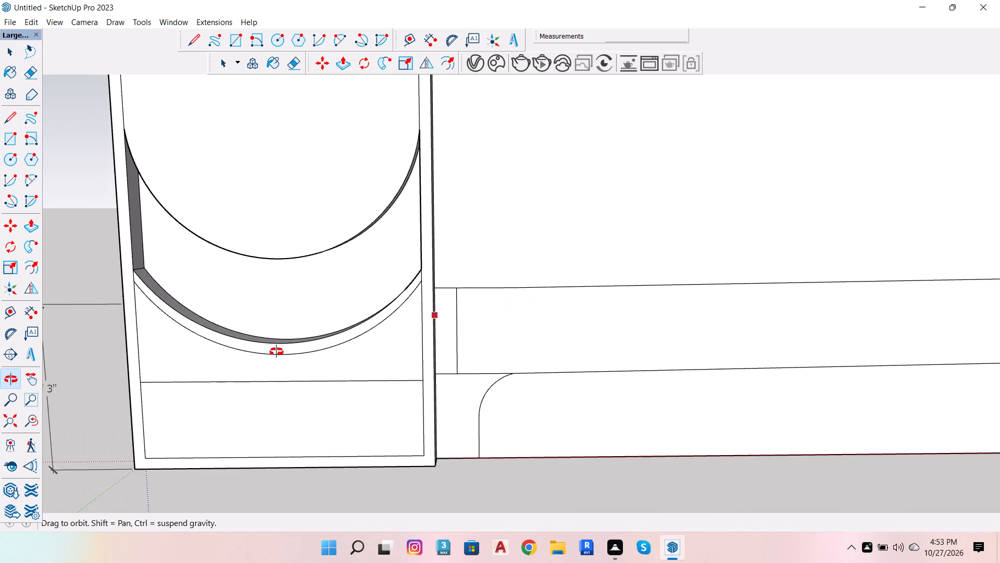
scroll(277, 352, "down", 3)
key("space")
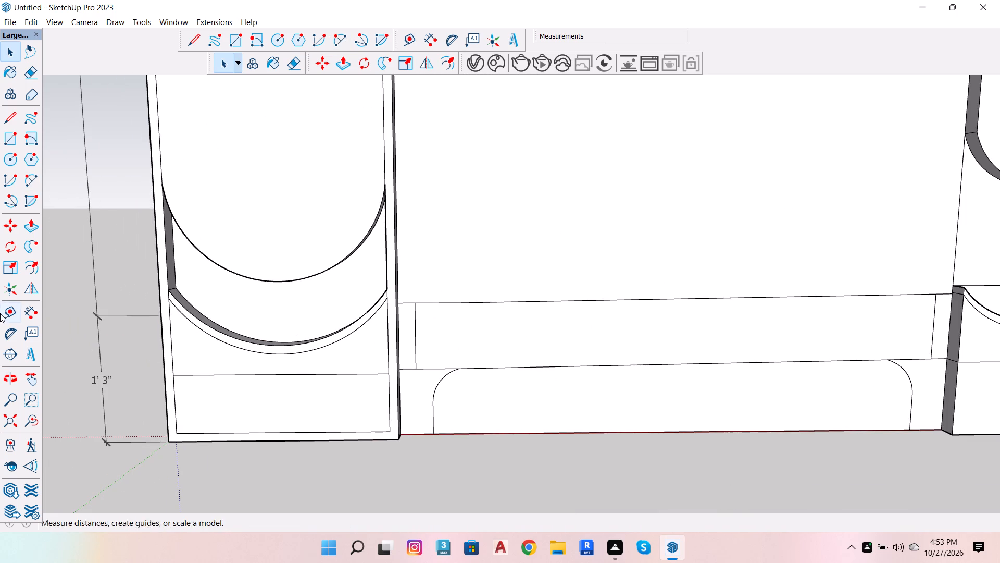
left_click(36, 175)
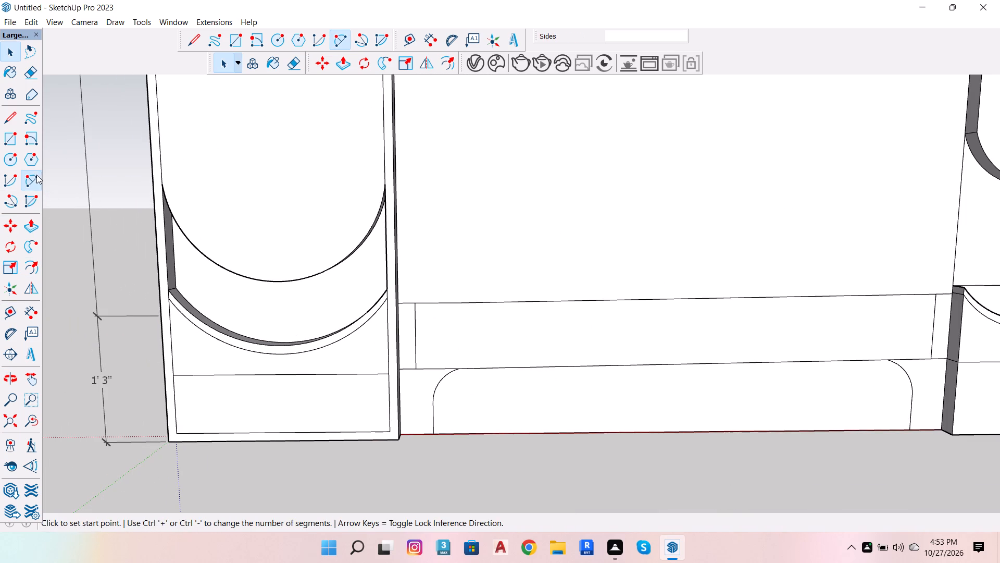
left_click(635, 36)
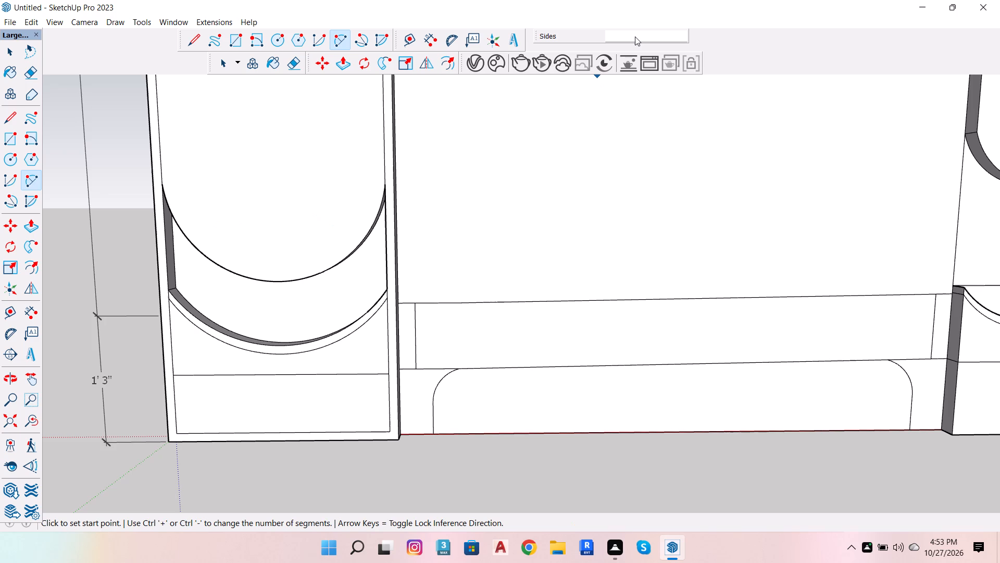
type("99")
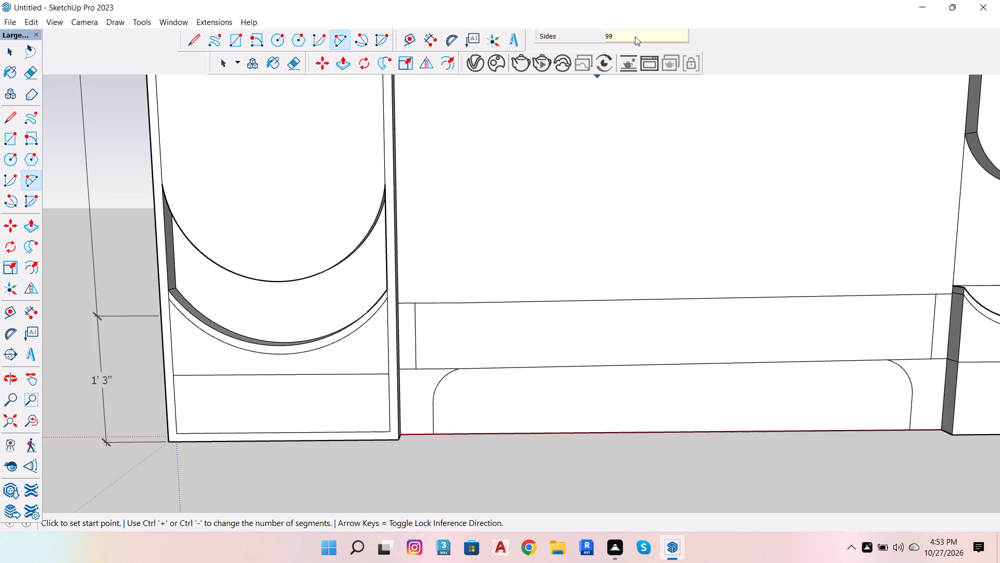
key("Return")
left_click(415, 338)
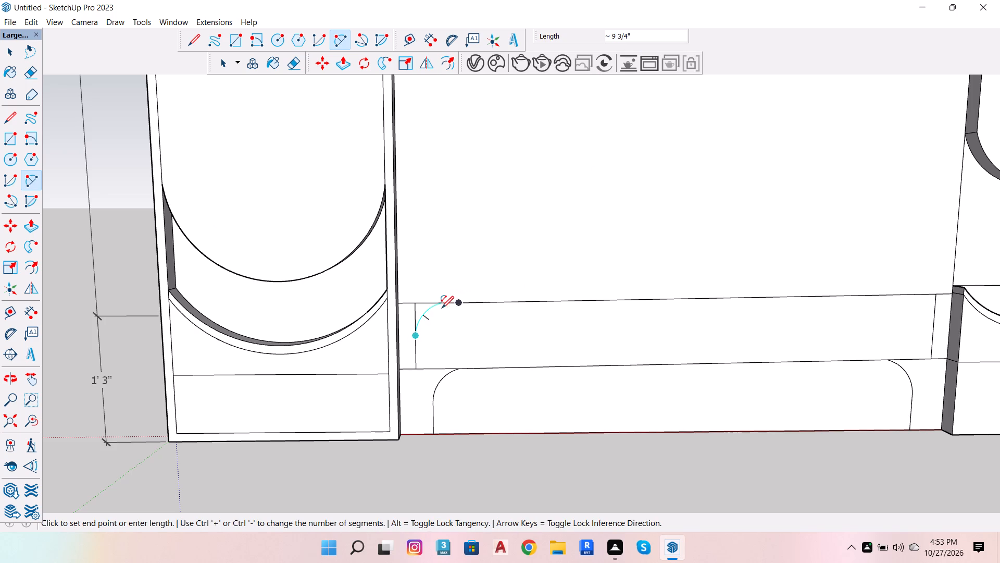
scroll(448, 309, "up", 2)
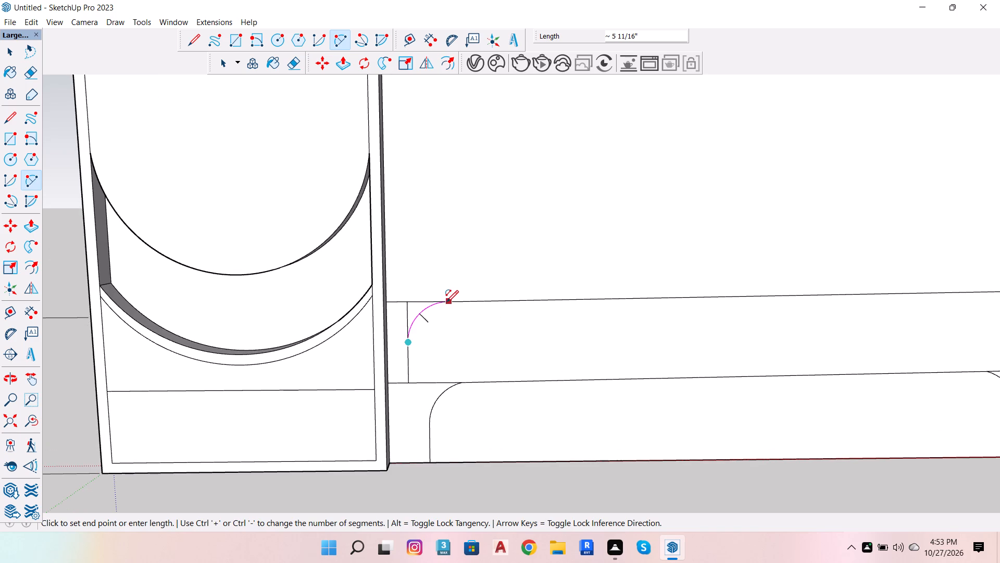
left_click(446, 302)
left_click(423, 307)
scroll(389, 342, "down", 3)
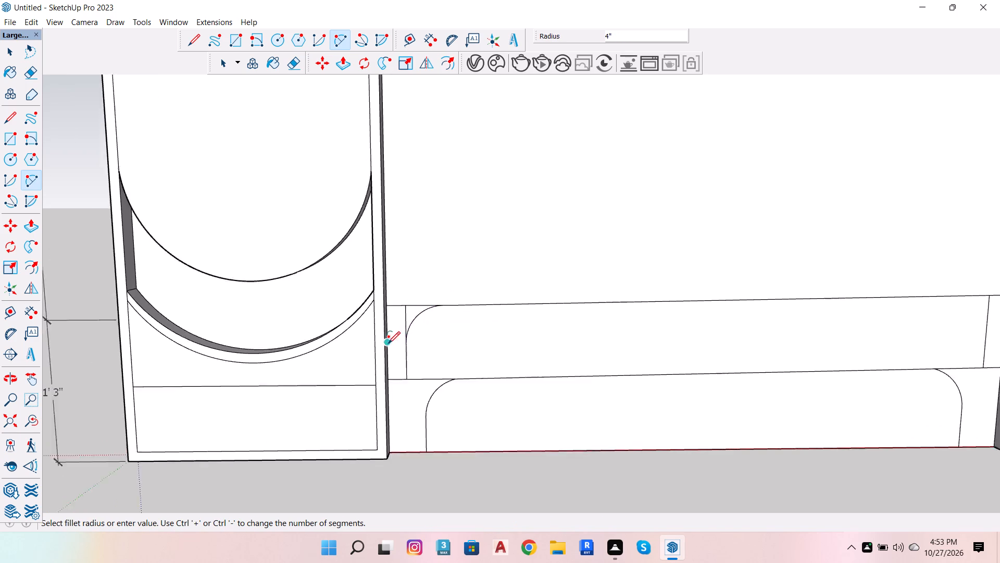
Round the upper strip's top corner beside the narrow panel with a matching arc starting at the vertical edge's midpoint.
scroll(388, 344, "down", 2)
scroll(577, 325, "down", 4)
scroll(758, 320, "up", 4)
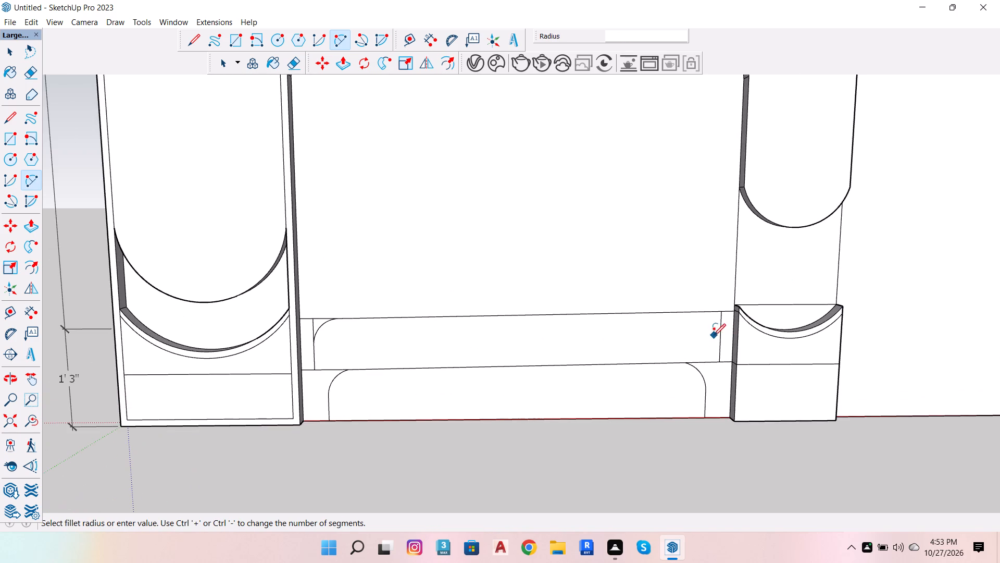
left_click(718, 336)
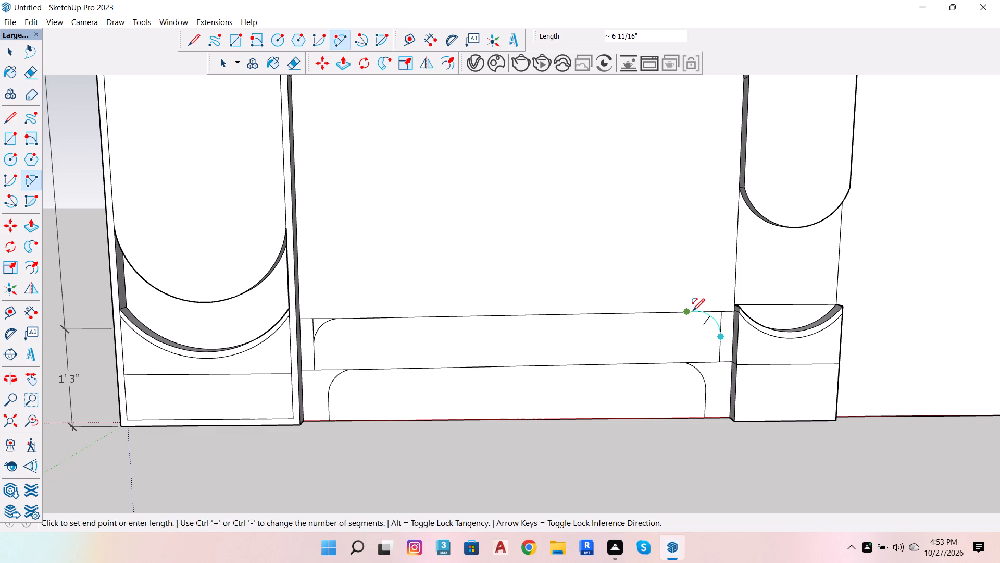
left_click(697, 313)
scroll(710, 319, "up", 2)
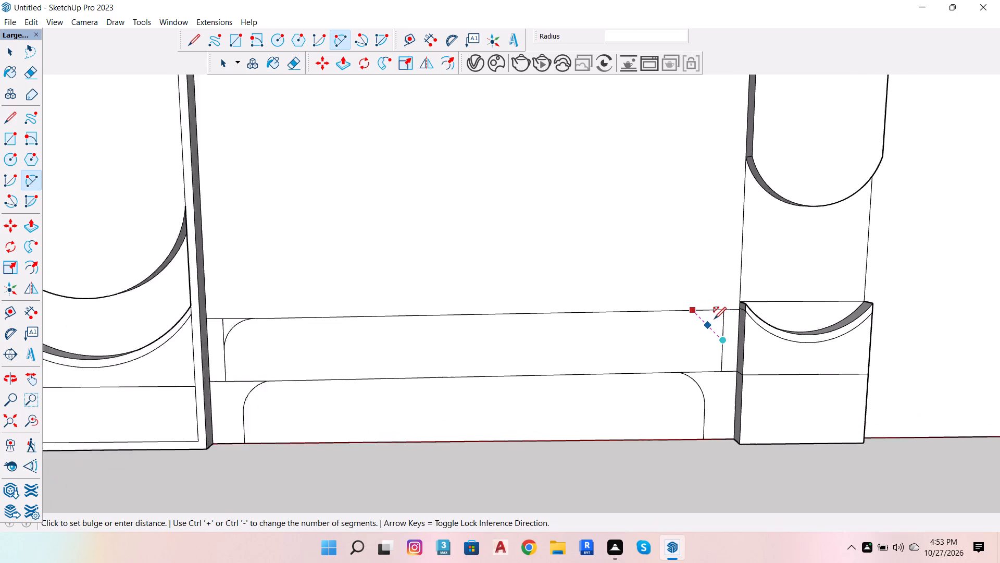
scroll(714, 319, "up", 1)
left_click(719, 320)
key("space")
key("space")
key("space")
key("space")
key("space")
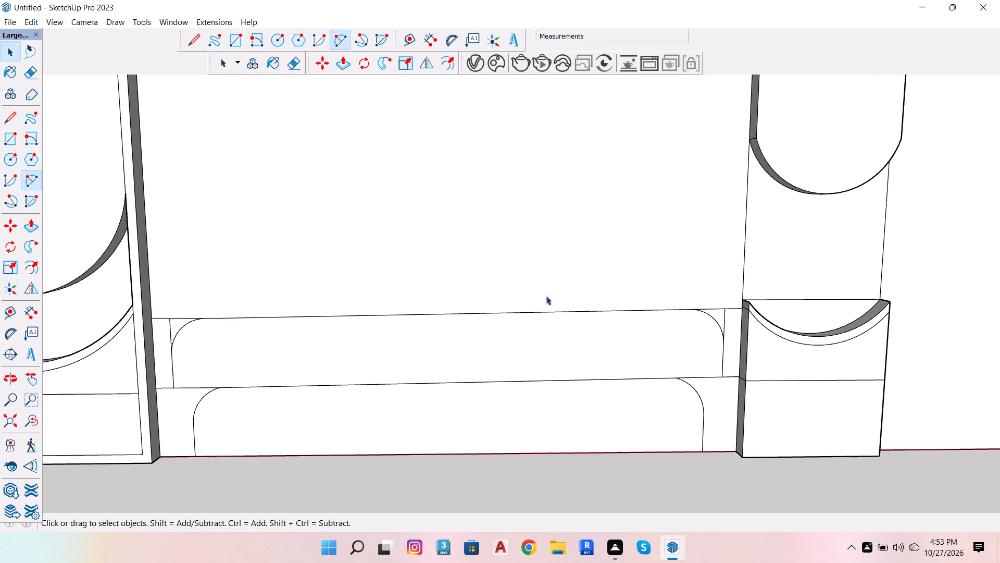
Erase the leftover line ends outside the upper strip's rounded corners and beyond both ends of its bottom edge.
left_click(28, 78)
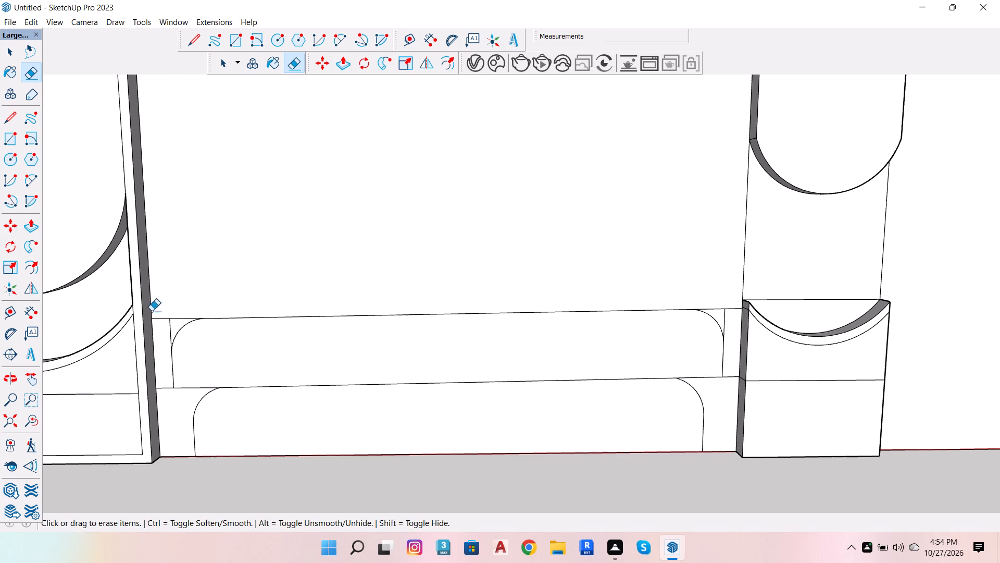
scroll(151, 313, "up", 4)
left_click_drag(191, 306, 167, 316)
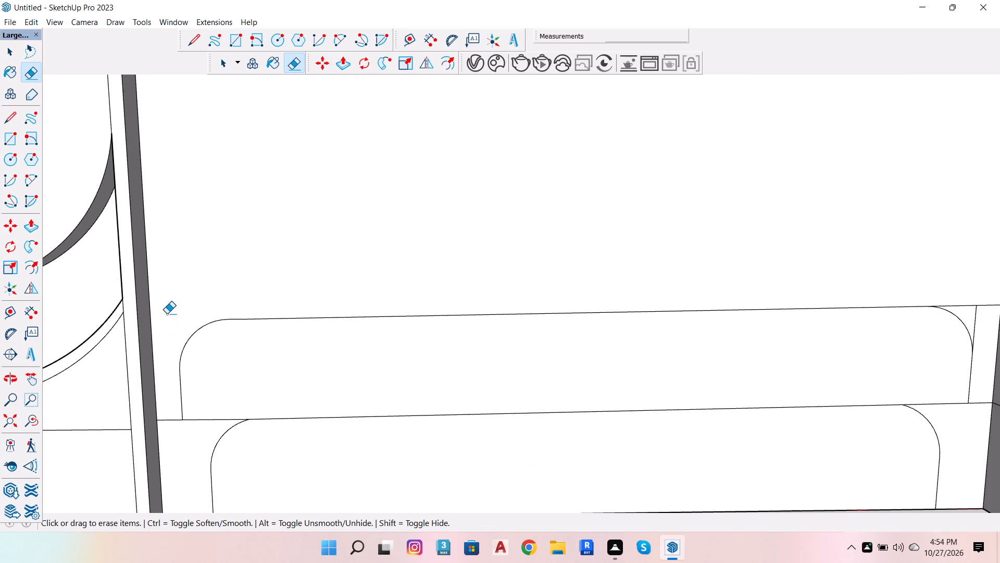
scroll(165, 331, "down", 6)
scroll(639, 324, "up", 5)
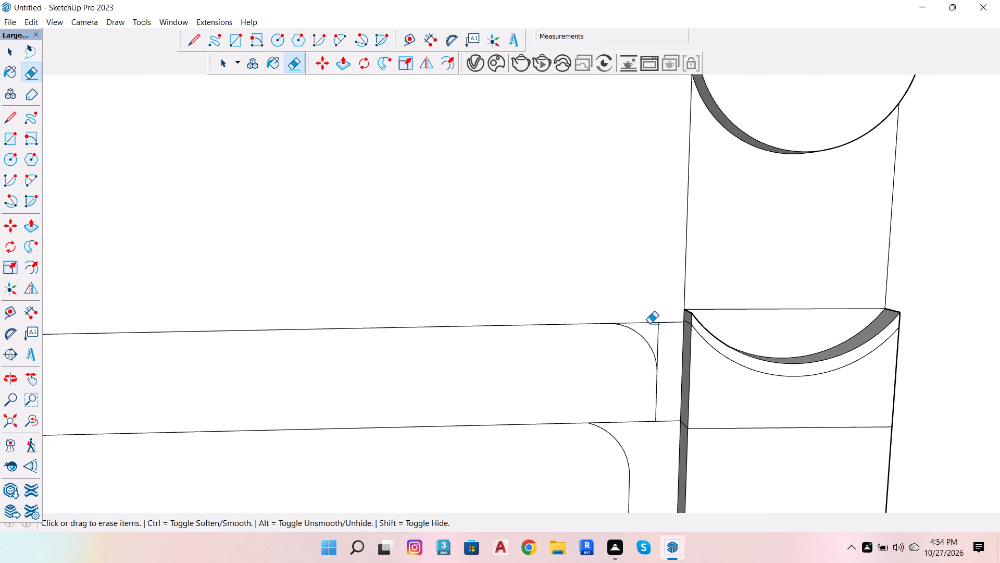
left_click_drag(649, 324, 668, 320)
scroll(666, 307, "down", 4)
scroll(658, 393, "up", 4)
left_click_drag(668, 373, 672, 396)
scroll(681, 379, "down", 7)
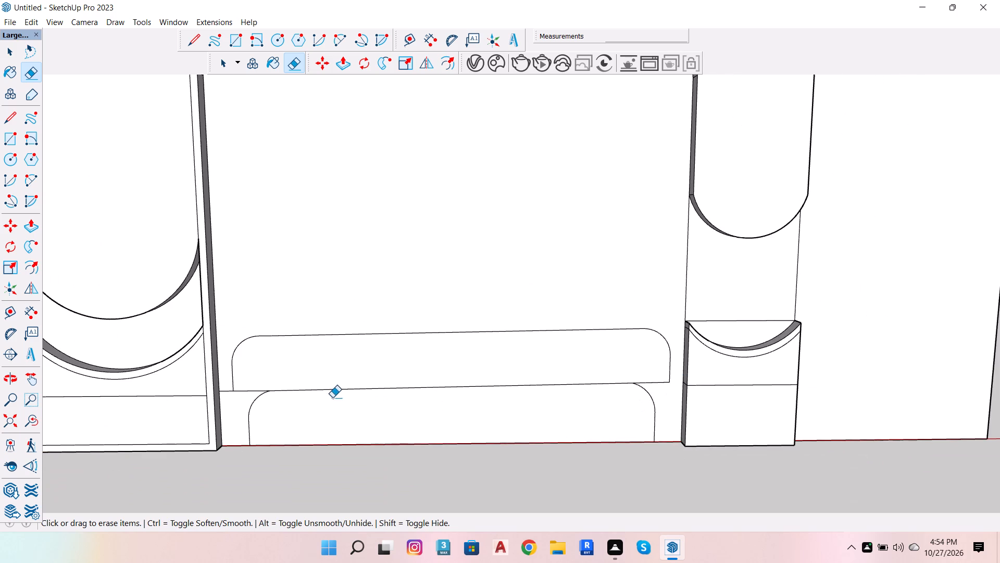
scroll(239, 393, "up", 5)
left_click_drag(226, 376, 226, 408)
scroll(309, 317, "down", 3)
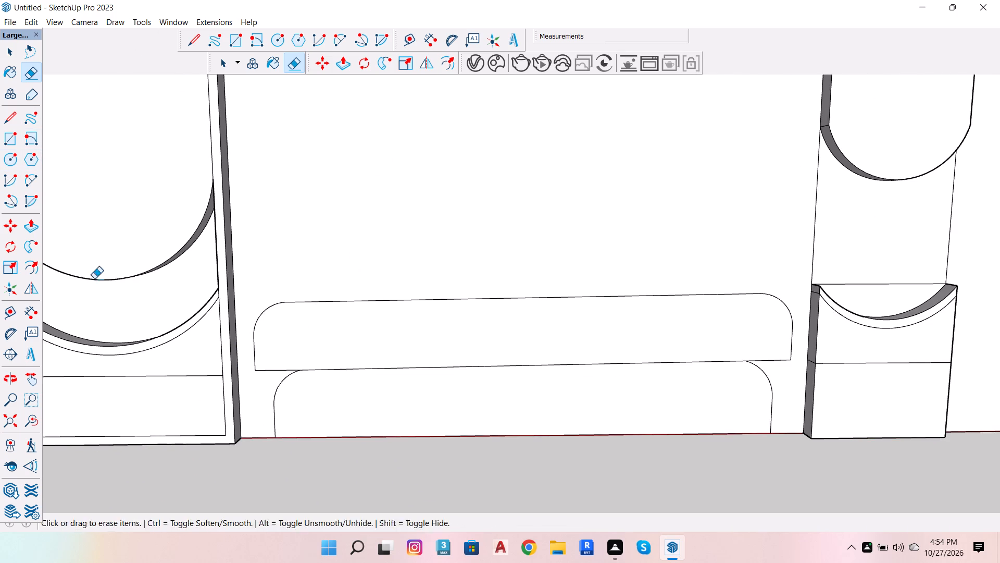
Copy the short segment of the upper strip's bottom edge beside the 2' 3" panel 1" straight up.
left_click(15, 222)
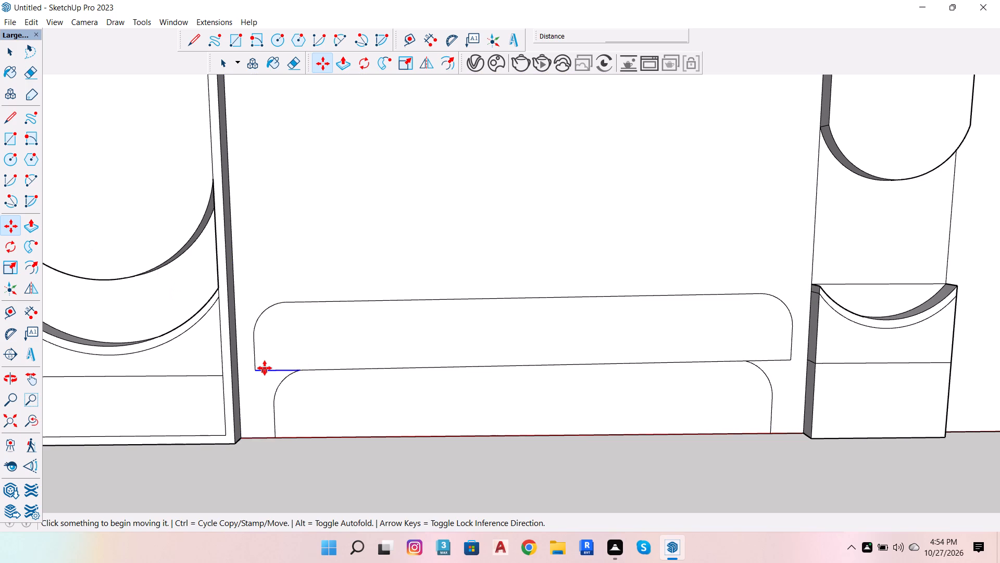
left_click(265, 368)
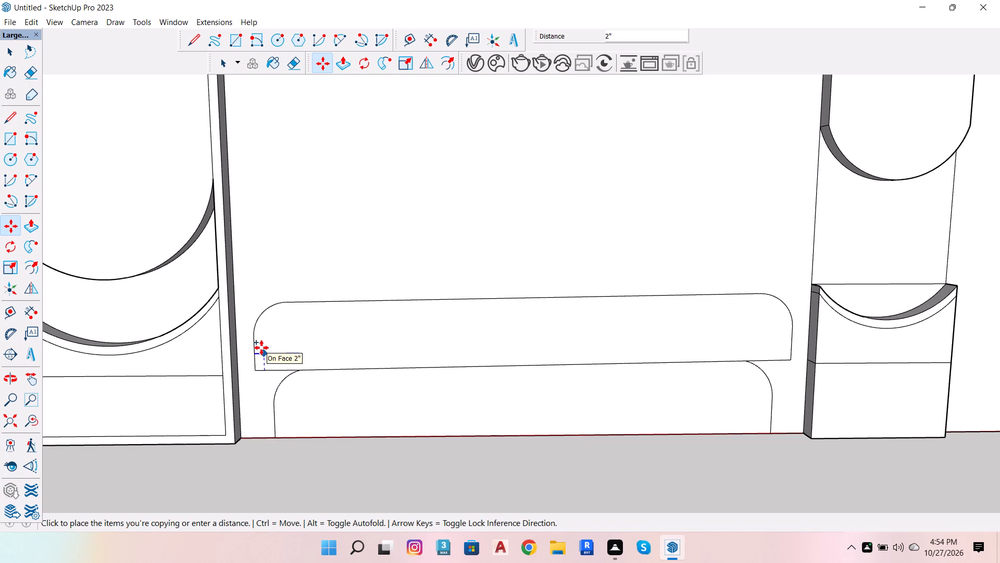
key("1")
key("Return")
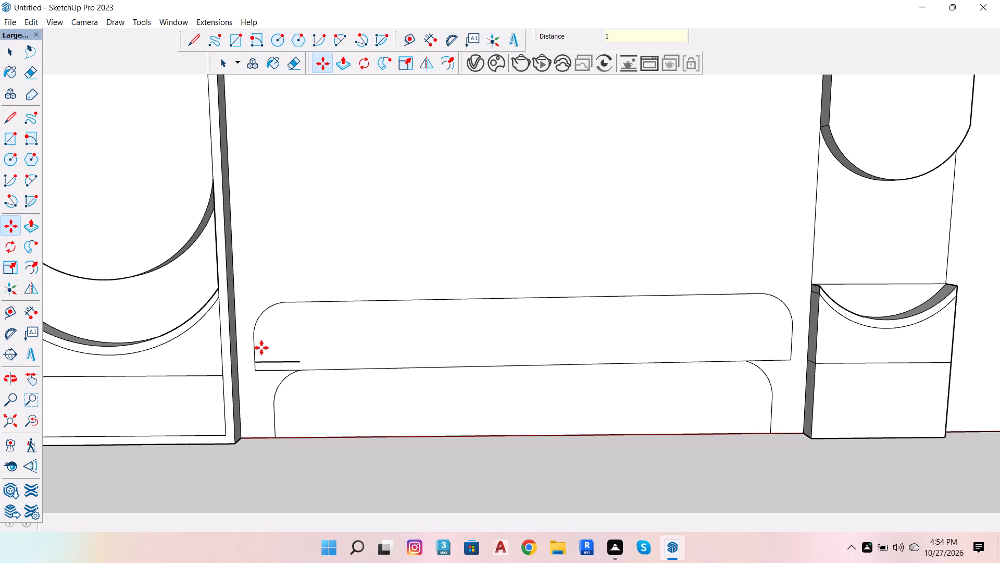
left_click(261, 348)
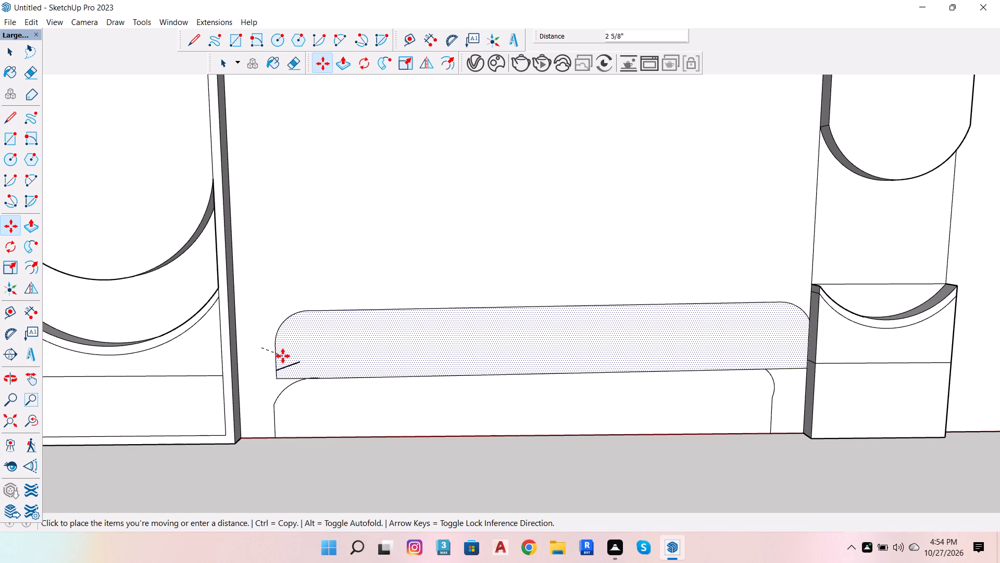
key("space")
Copy the long middle segment of the upper strip's bottom edge 1" up, joining it to the raised short line.
left_click(337, 370)
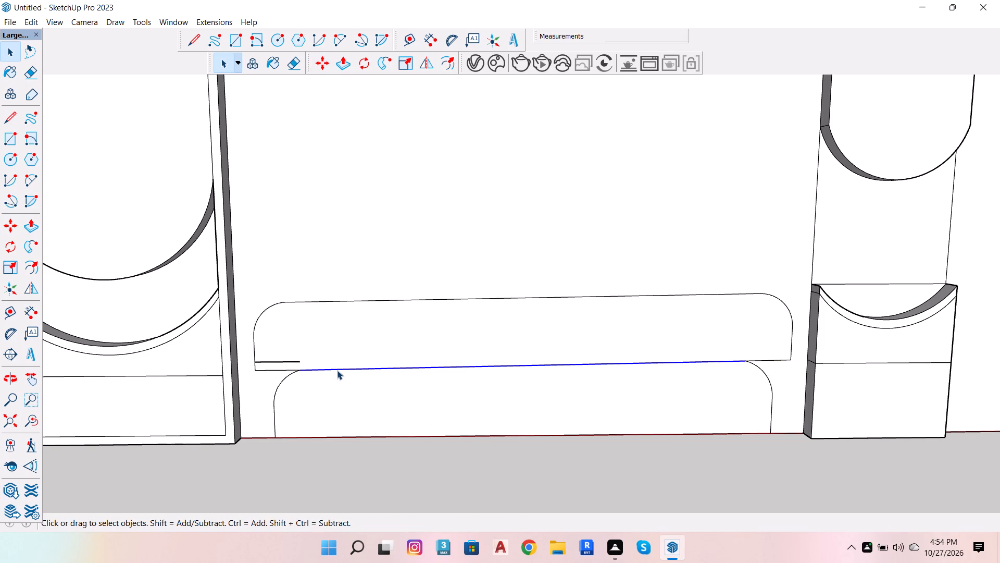
key("m")
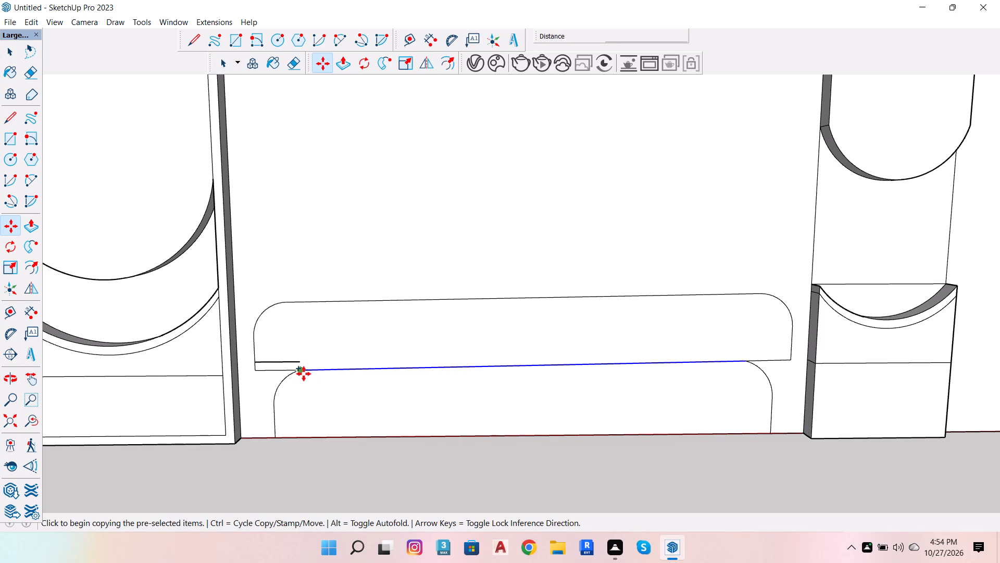
left_click(304, 374)
left_click(301, 362)
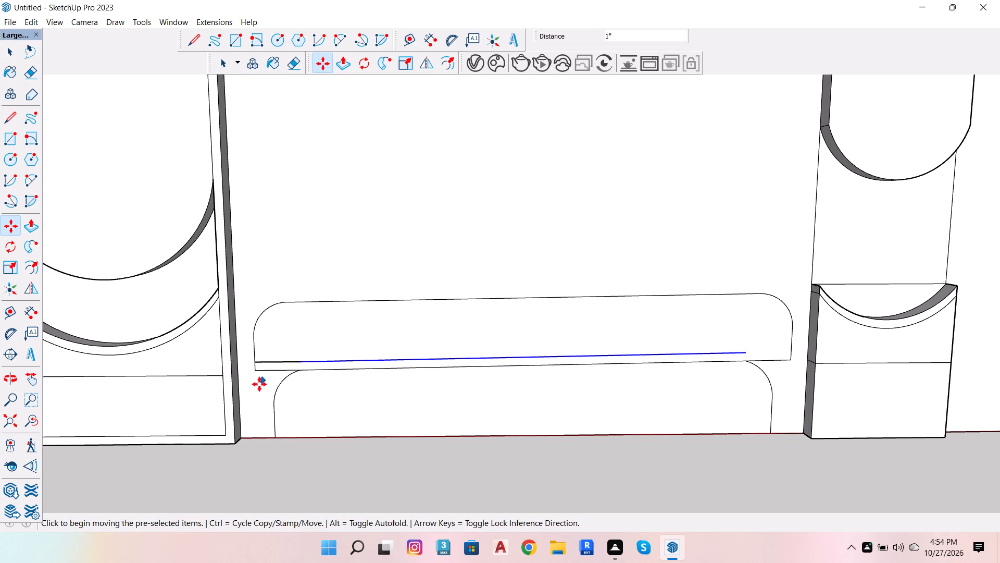
key("space")
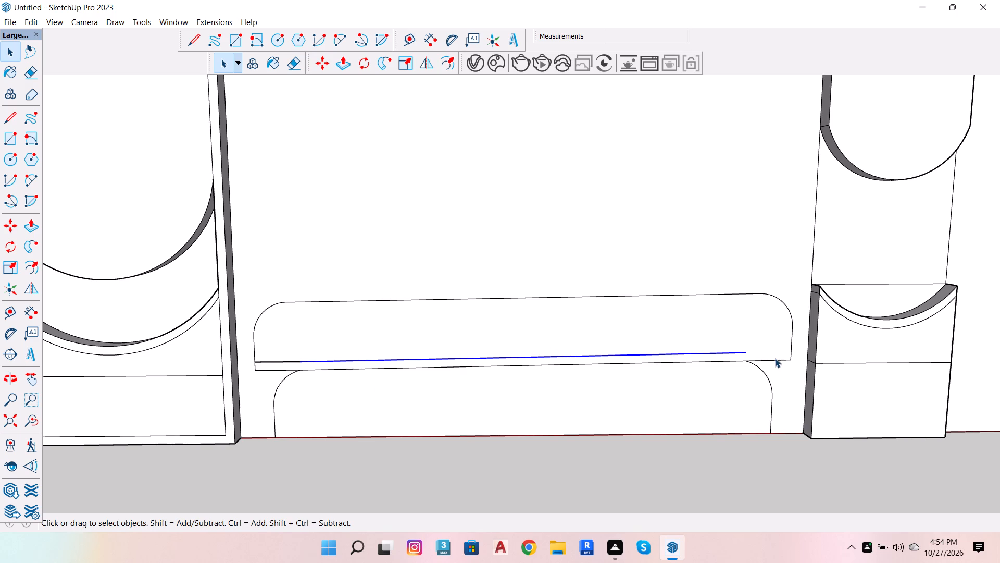
Copy the short bottom-edge segment beside the narrow panel 1" up, joining it to the end of the raised line.
left_click(775, 358)
left_click(772, 360)
key("m")
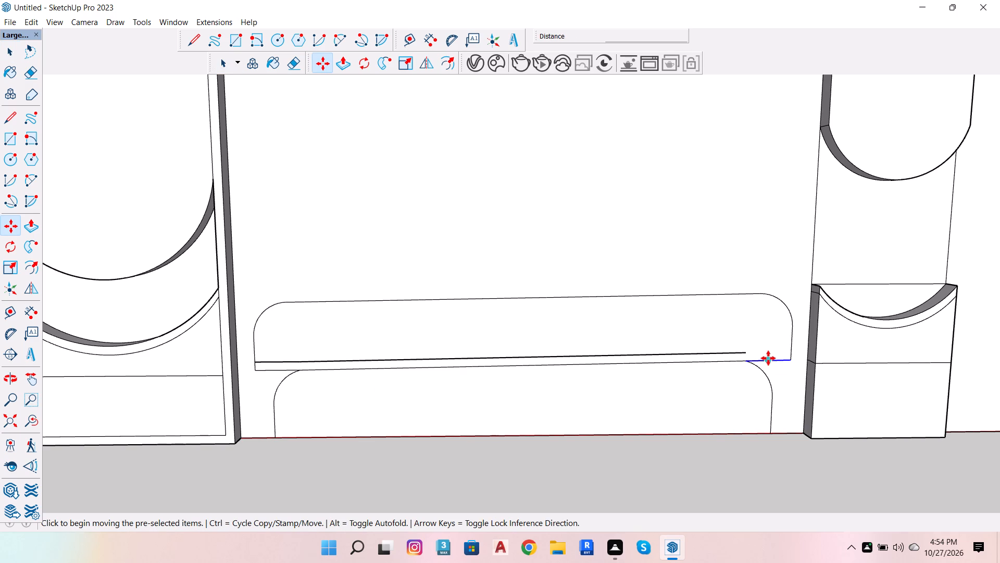
left_click(747, 361)
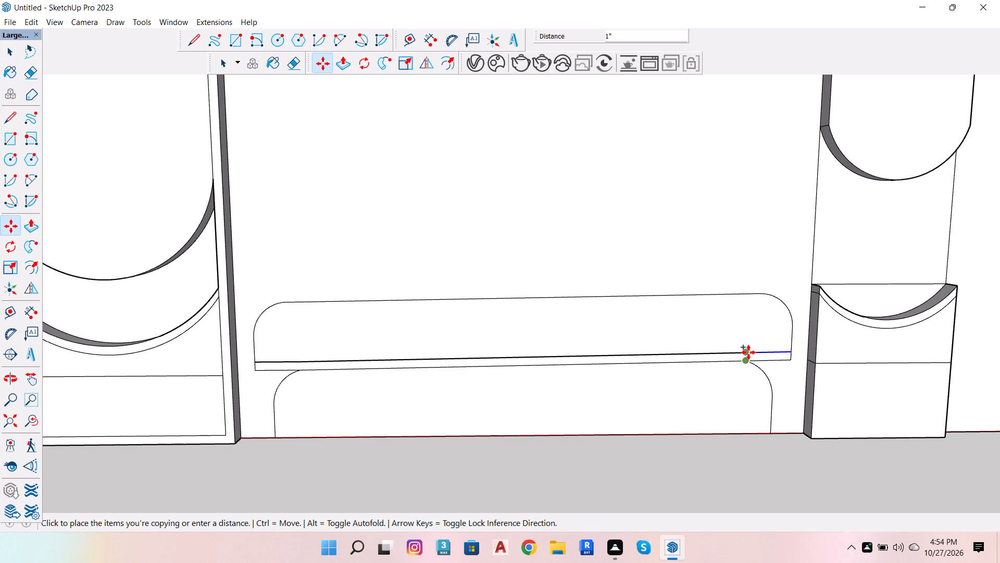
left_click(748, 352)
scroll(636, 371, "down", 3)
key("space")
scroll(723, 376, "up", 3)
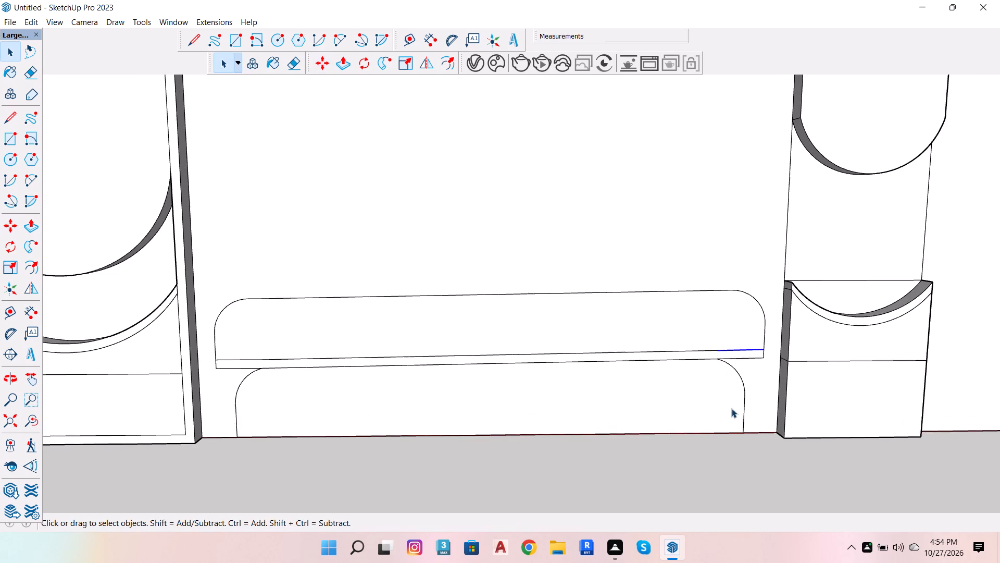
left_click(704, 487)
Draw a short vertical line from the lower strip's rounded corner beside the narrow panel up to the upper strip's bottom edge.
scroll(779, 332, "up", 10)
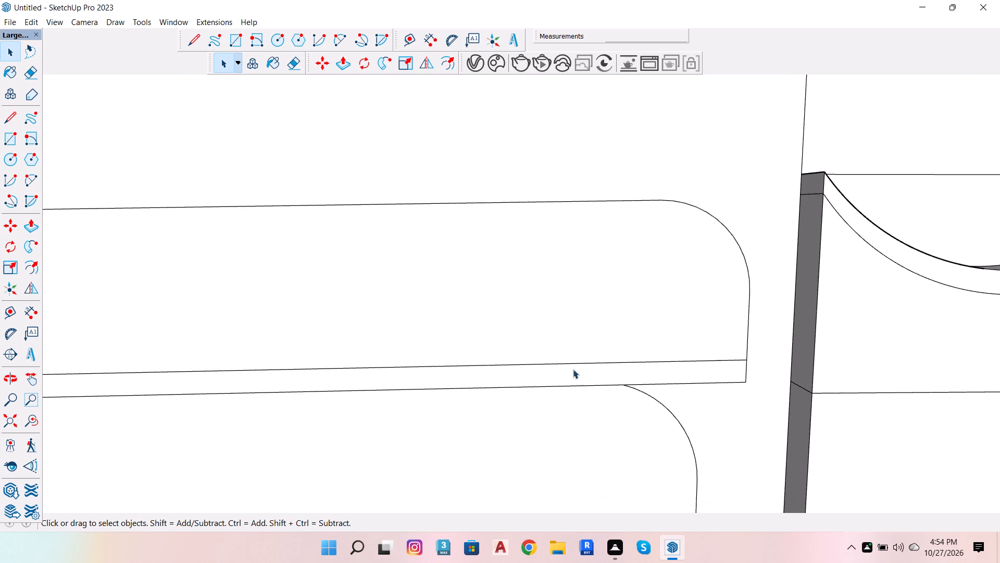
scroll(491, 374, "down", 7)
key("space")
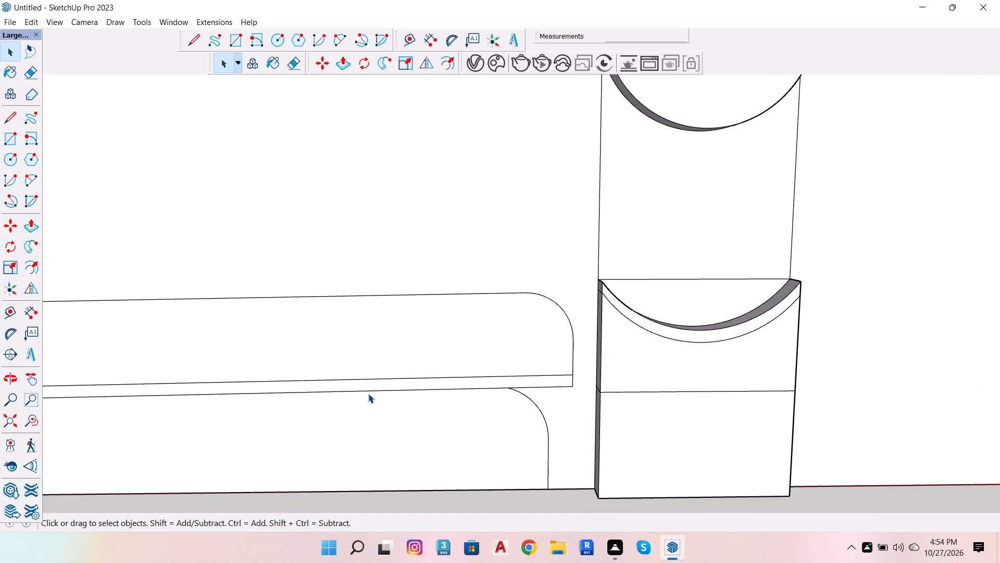
scroll(498, 392, "down", 2)
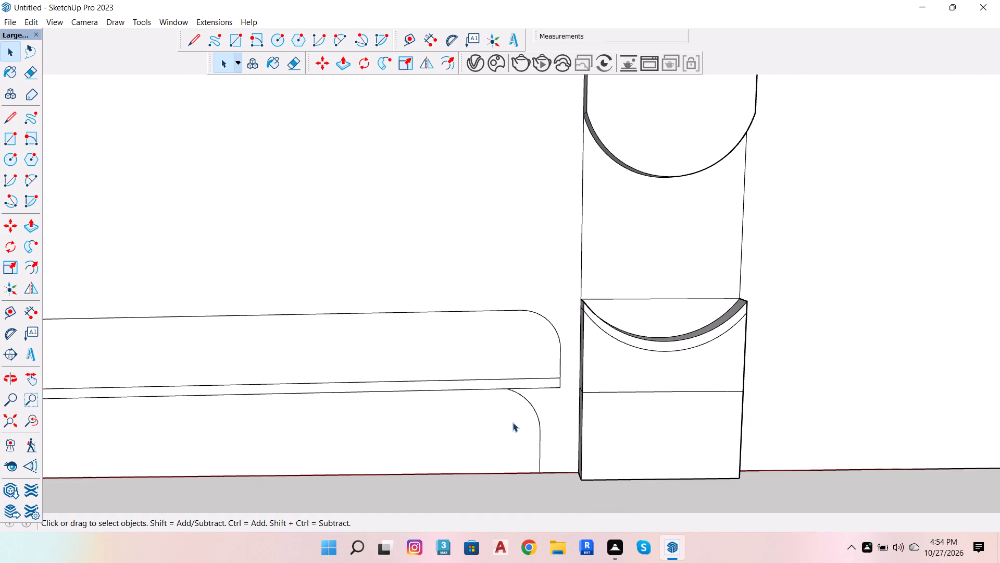
left_click(6, 122)
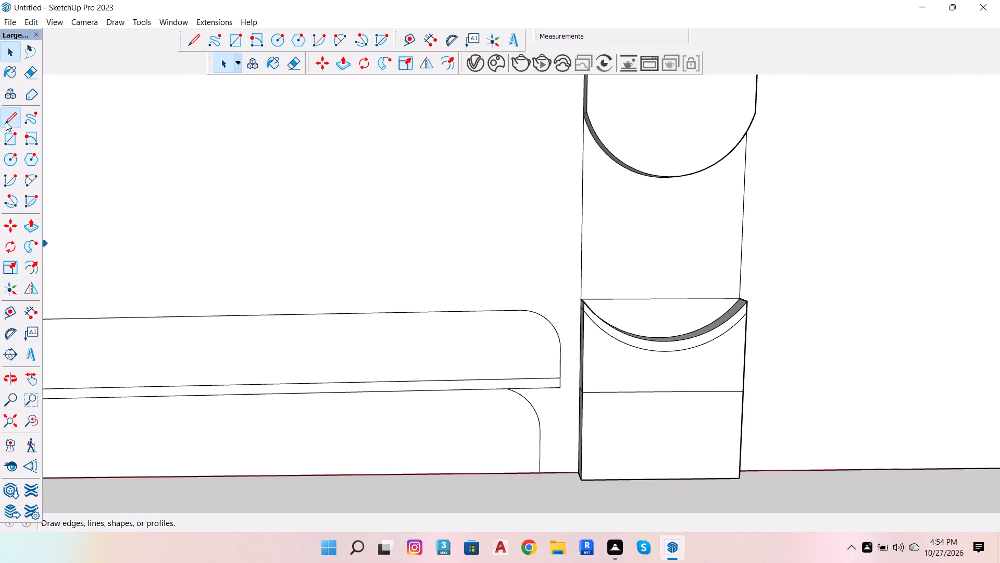
left_click(527, 398)
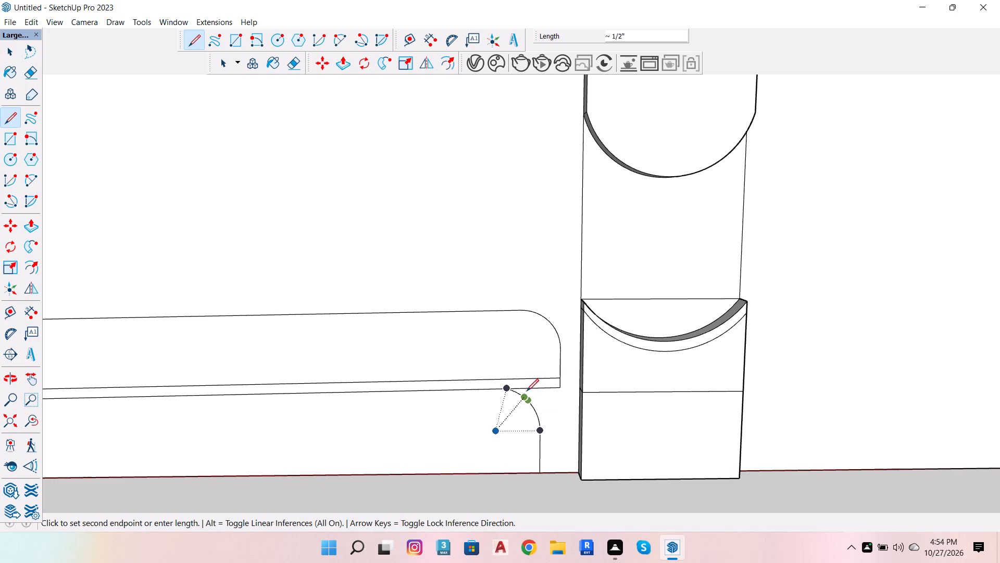
scroll(527, 388, "up", 4)
left_click(527, 389)
scroll(566, 377, "down", 4)
key("space")
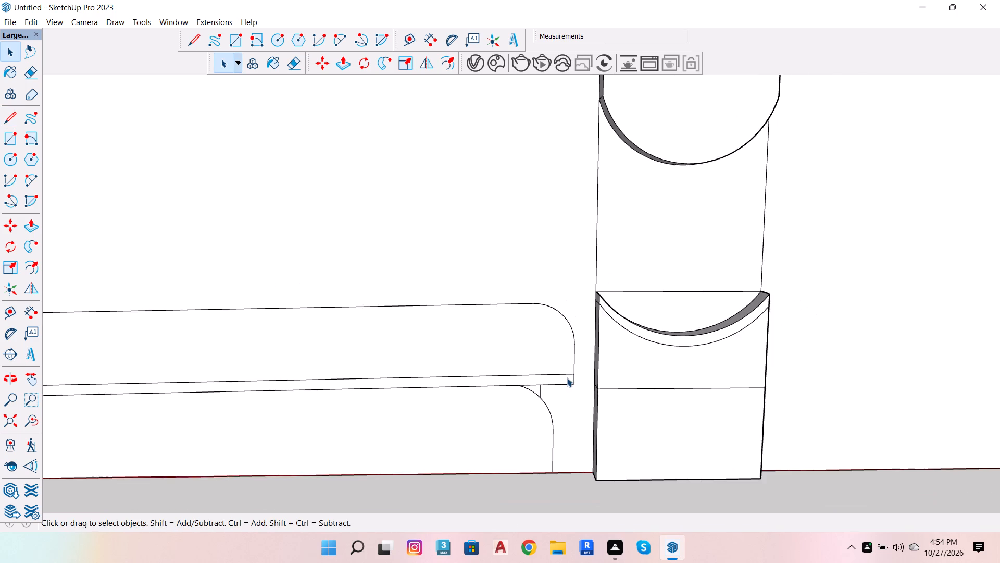
Draw a vertical line about 1 1/2" long from the lower strip's other rounded corner, beside the 2' 3" panel, up to the upper strip.
scroll(595, 370, "down", 5)
scroll(76, 452, "up", 3)
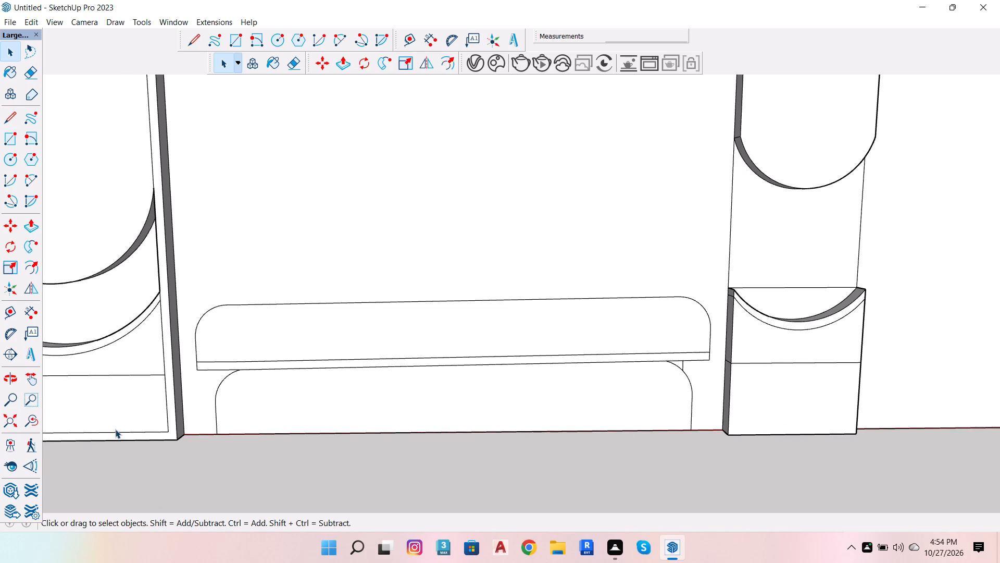
key("space")
scroll(245, 367, "up", 2)
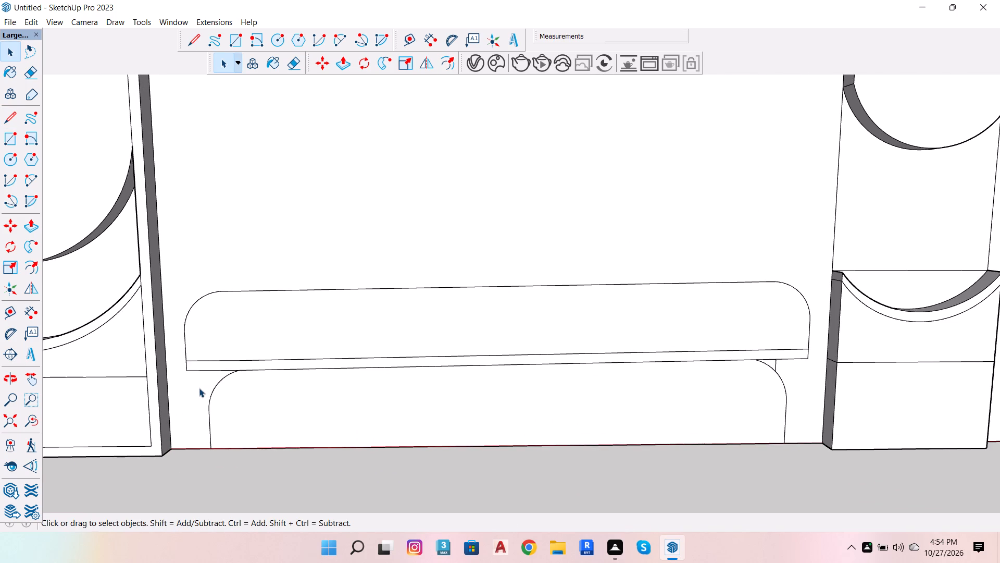
key("l")
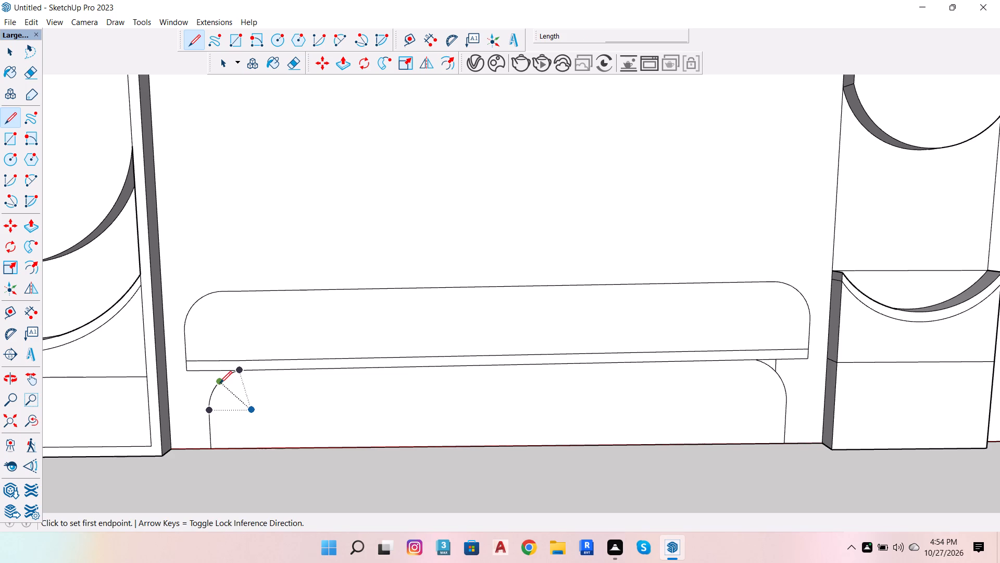
left_click(218, 384)
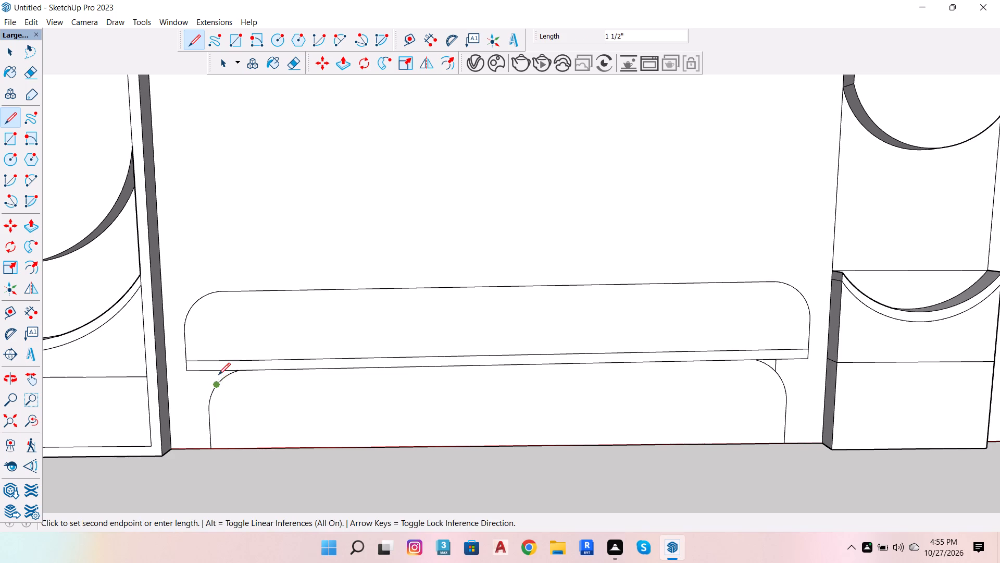
left_click(211, 373)
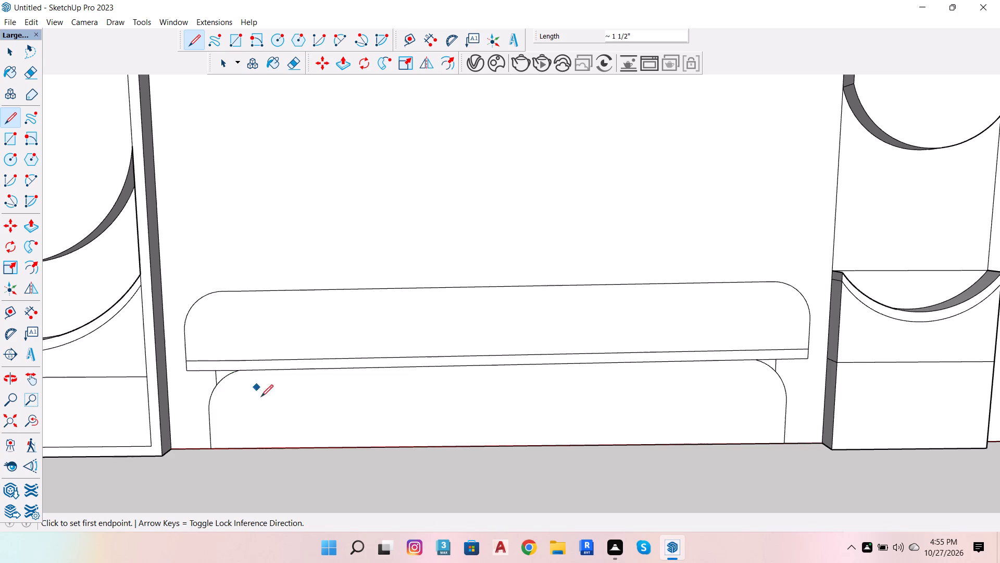
scroll(263, 405, "down", 5)
key("space")
scroll(334, 404, "down", 4)
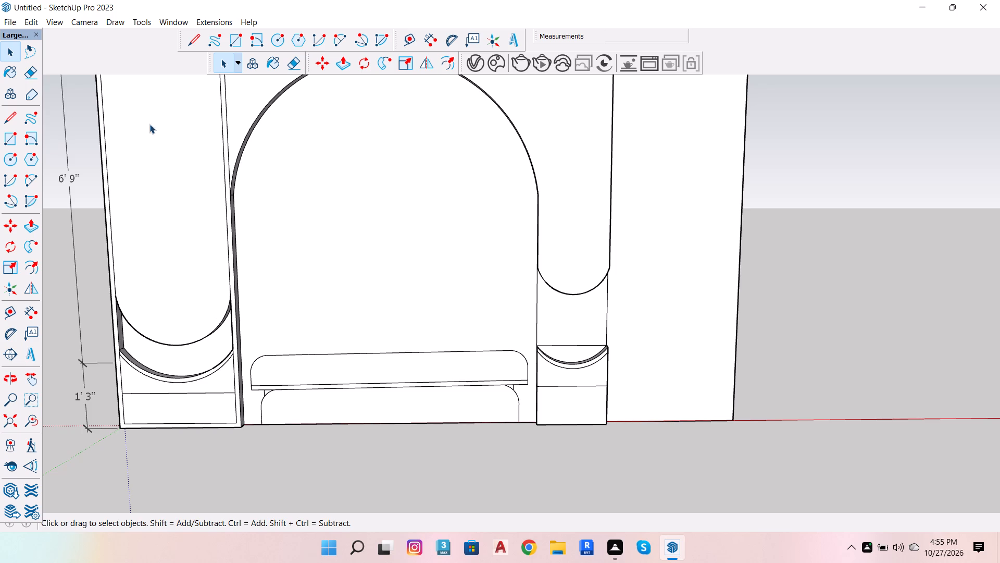
Draw a 4' 11" horizontal line across the lower strip between the midpoints of its straight side edges.
left_click(2, 117)
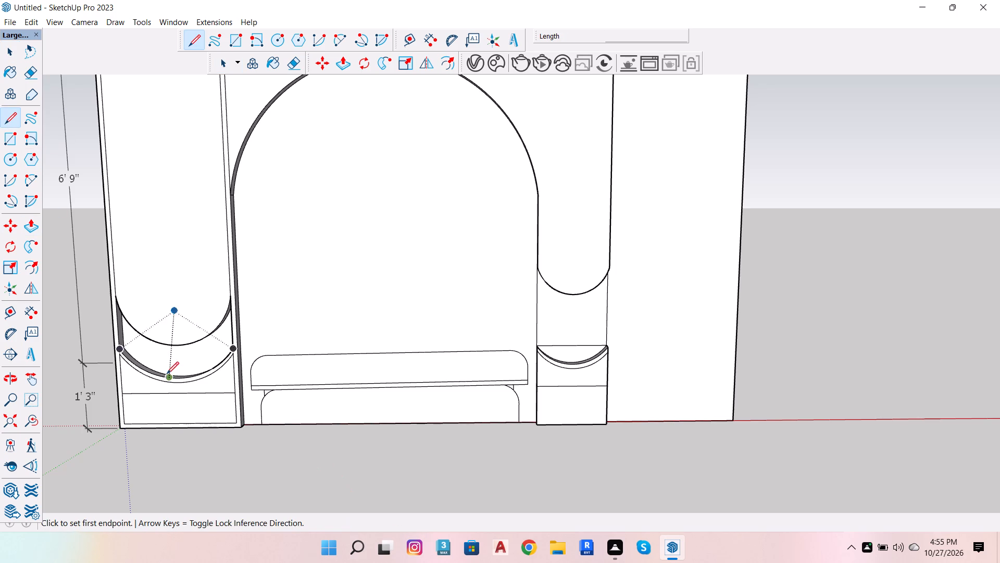
scroll(167, 374, "up", 4)
scroll(287, 427, "up", 2)
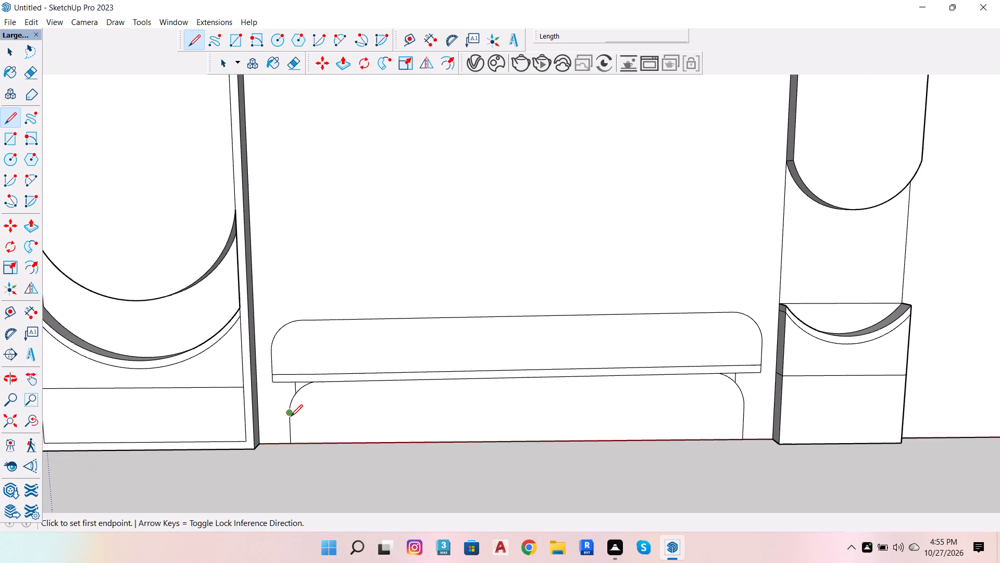
scroll(290, 424, "up", 2)
left_click(290, 433)
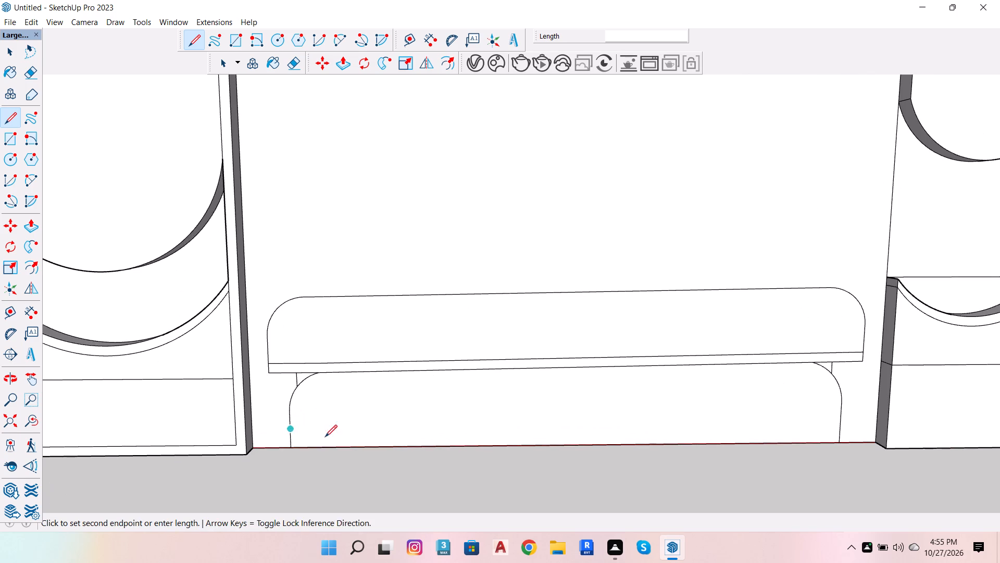
scroll(440, 423, "down", 2)
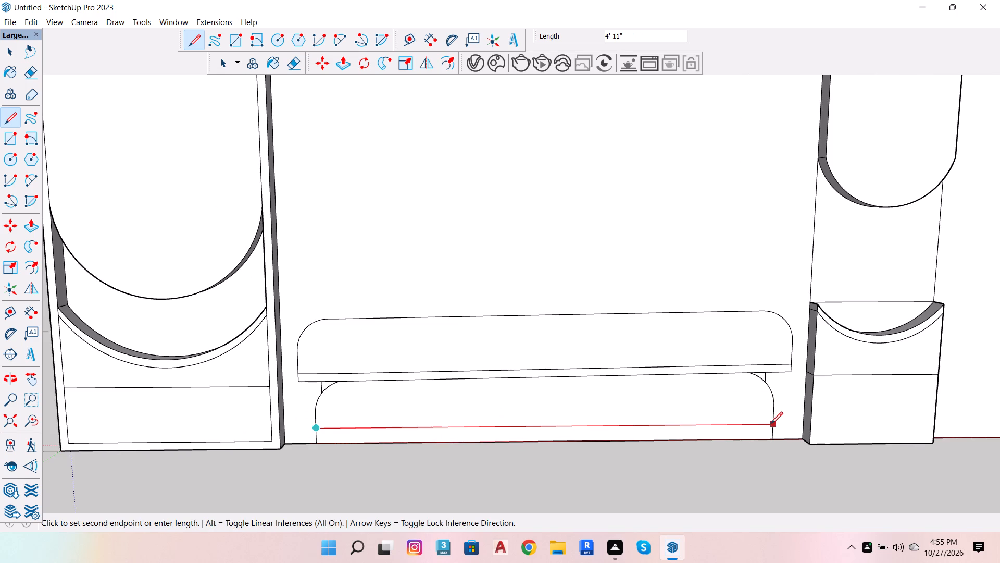
left_click(771, 424)
scroll(326, 372, "down", 5)
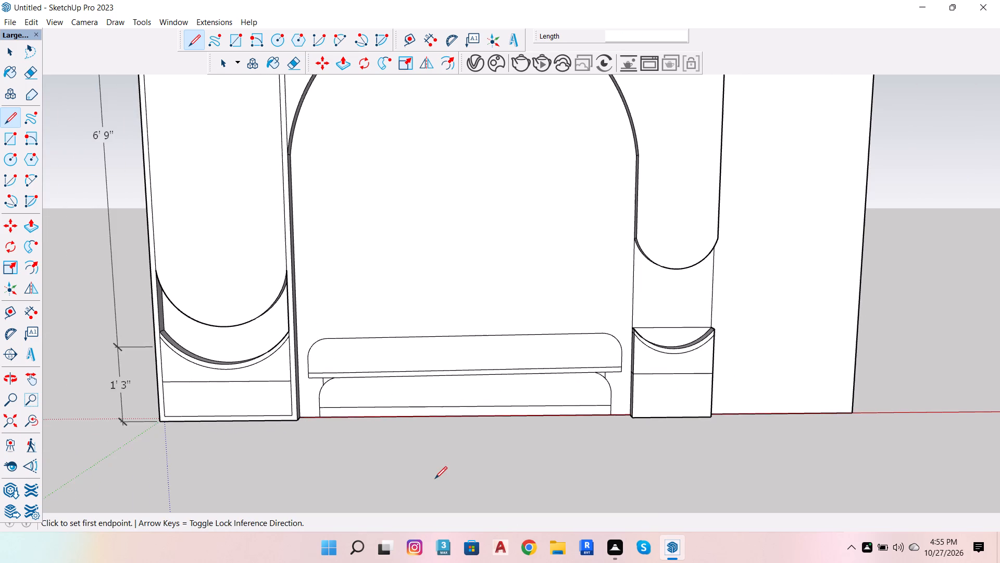
Draw a second horizontal line about 4' 11" long across the lower strip, joining the lower ends of its rounded corners.
key("o")
left_click_drag(498, 508, 491, 431)
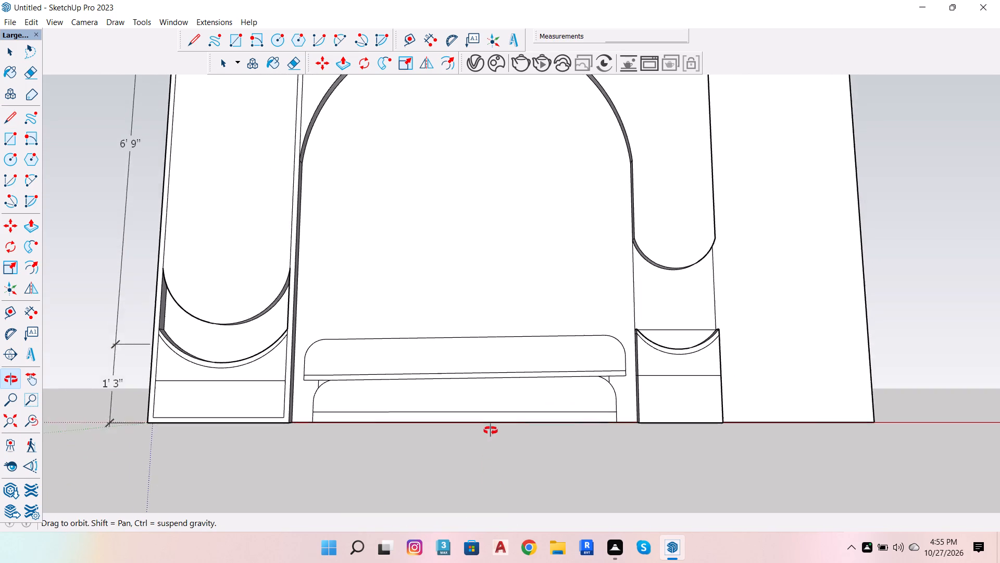
left_click_drag(491, 431, 501, 416)
key("space")
key("l")
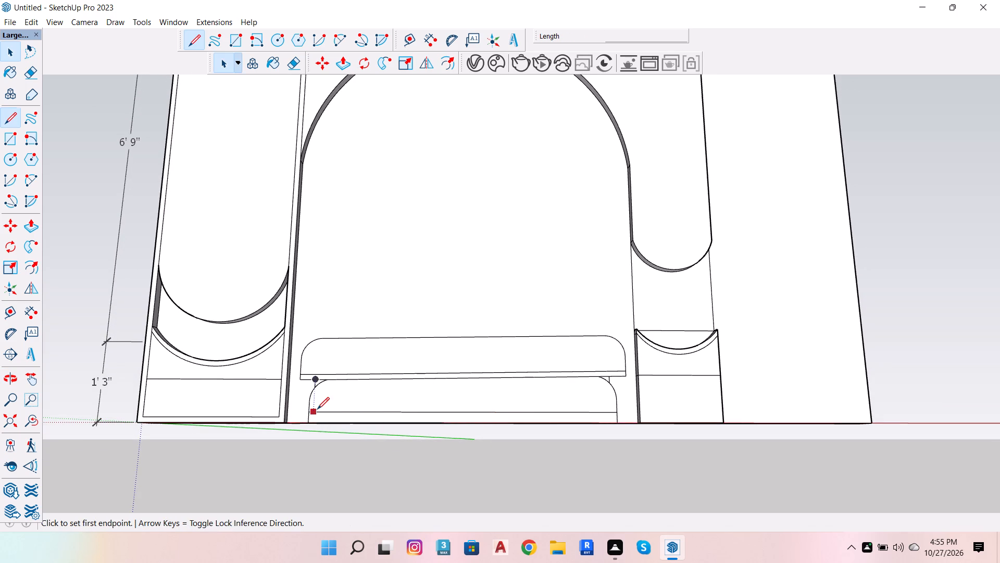
scroll(307, 405, "up", 2)
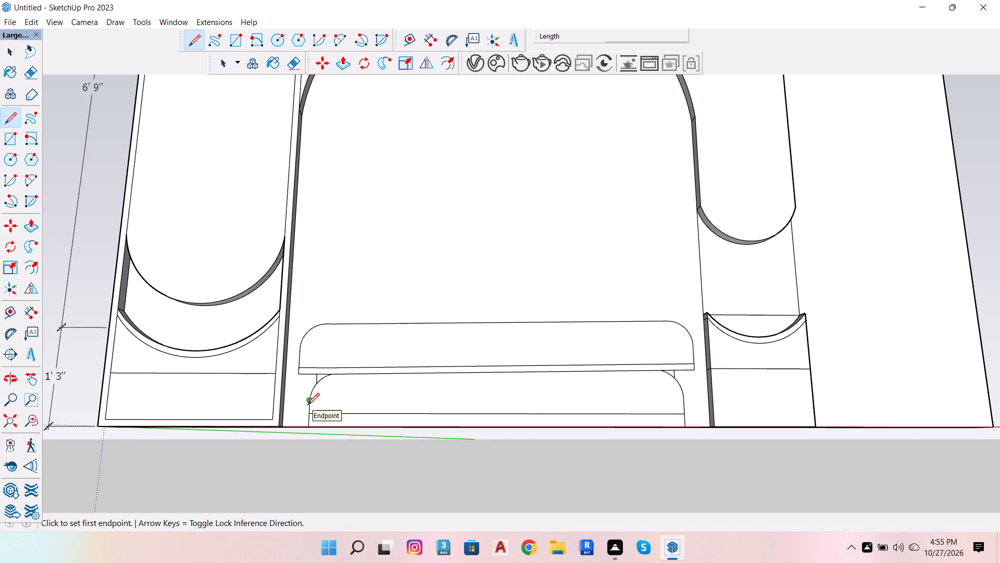
left_click(307, 405)
left_click(682, 400)
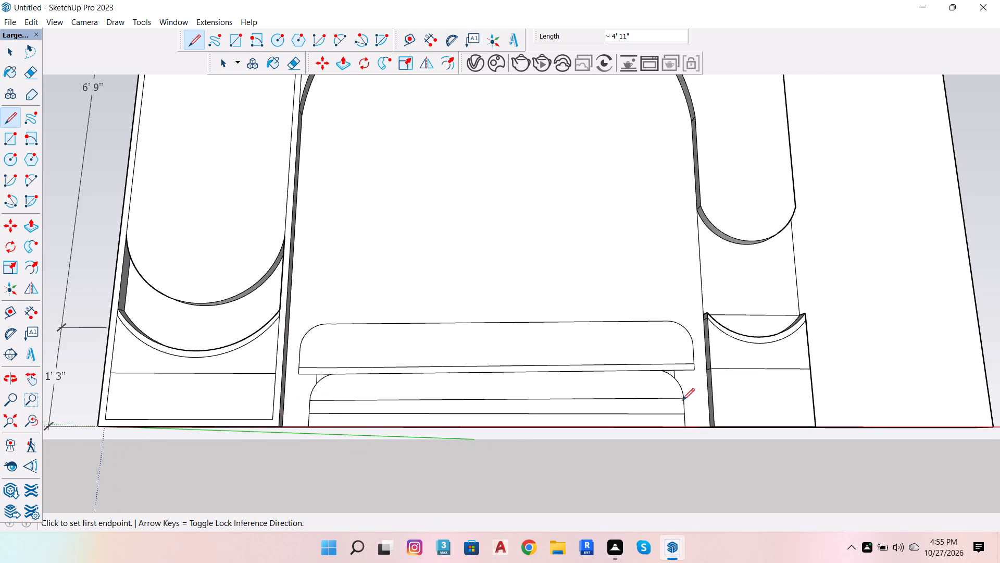
key("space")
key("Escape")
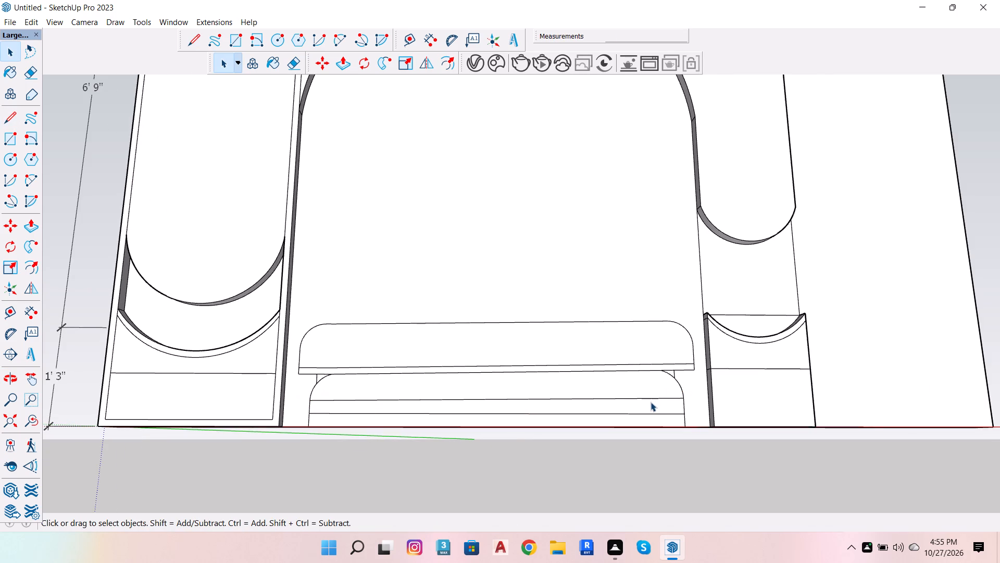
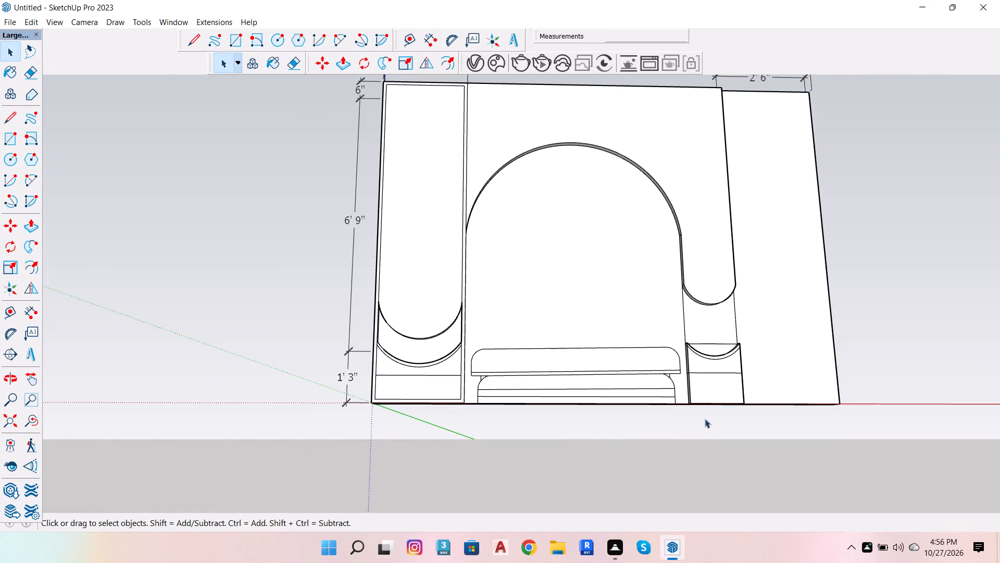
Delete the lowest horizontal dividing line across the lower rounded strip, keeping the line above it.
key("o")
left_click_drag(608, 278, 612, 402)
scroll(613, 403, "up", 8)
key("Escape")
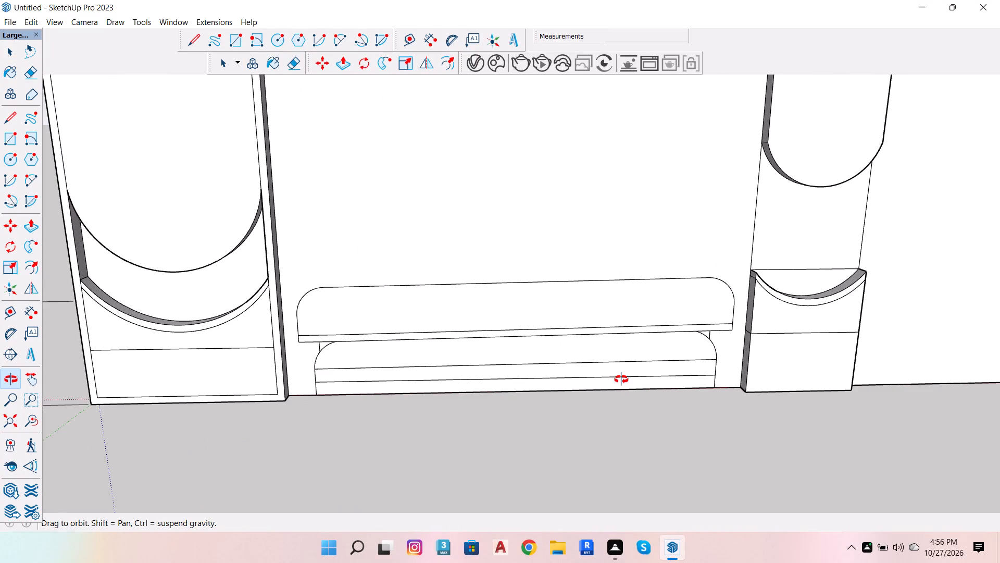
scroll(621, 380, "up", 3)
key("Escape")
key("space")
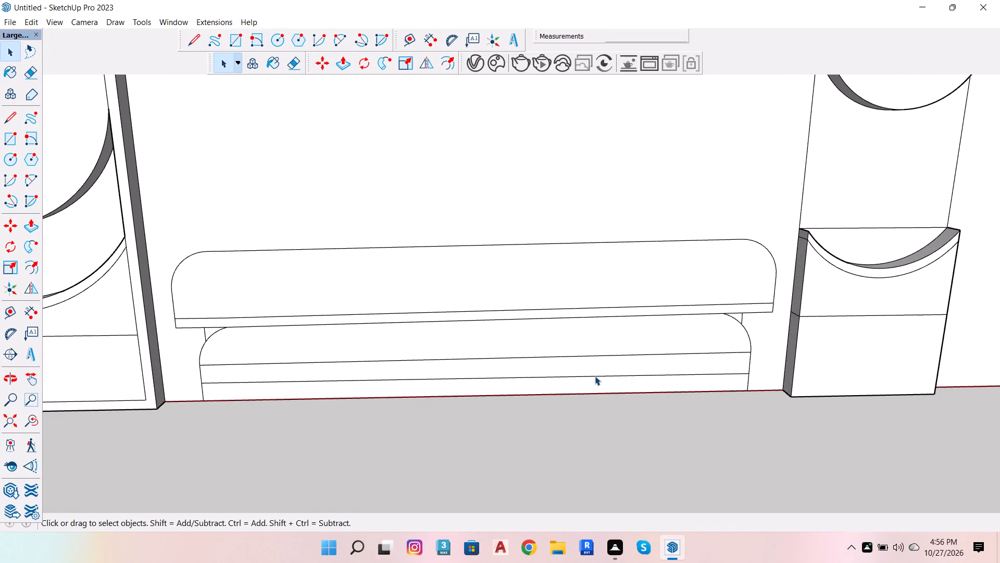
left_click(597, 380)
left_click(597, 375)
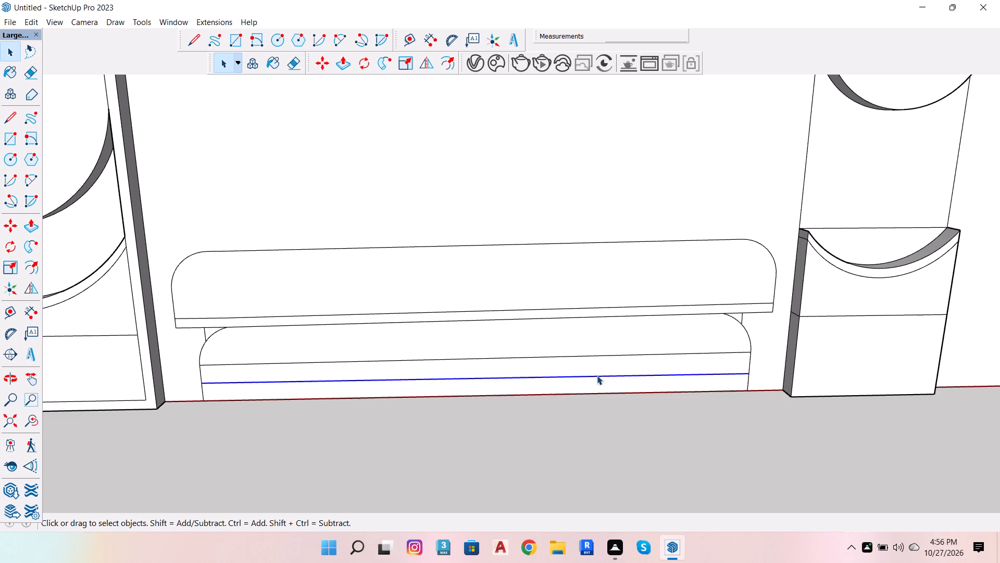
key("shift+Delete")
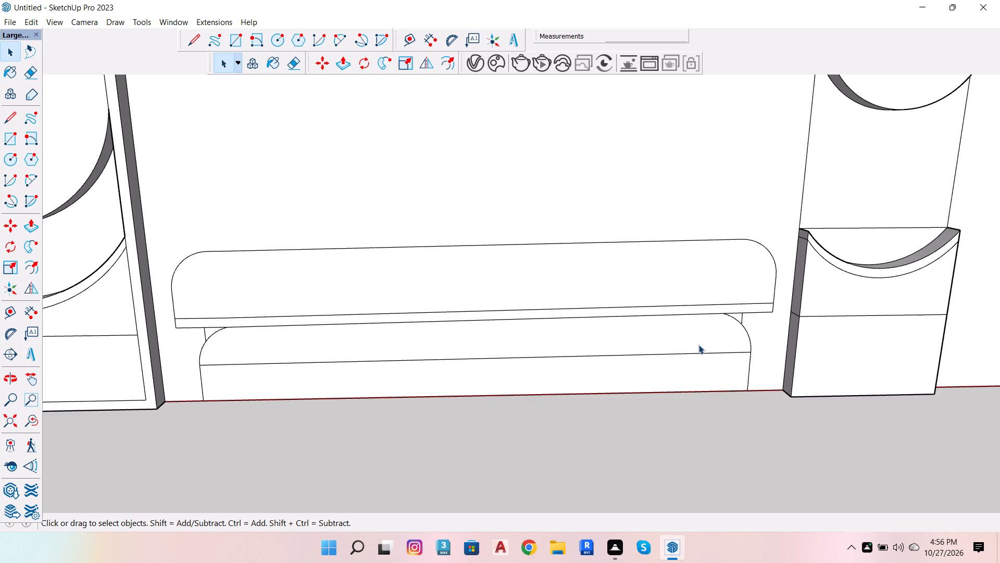
Copy the lower strip's remaining horizontal dividing line 1" straight up.
scroll(698, 345, "down", 4)
scroll(710, 364, "up", 3)
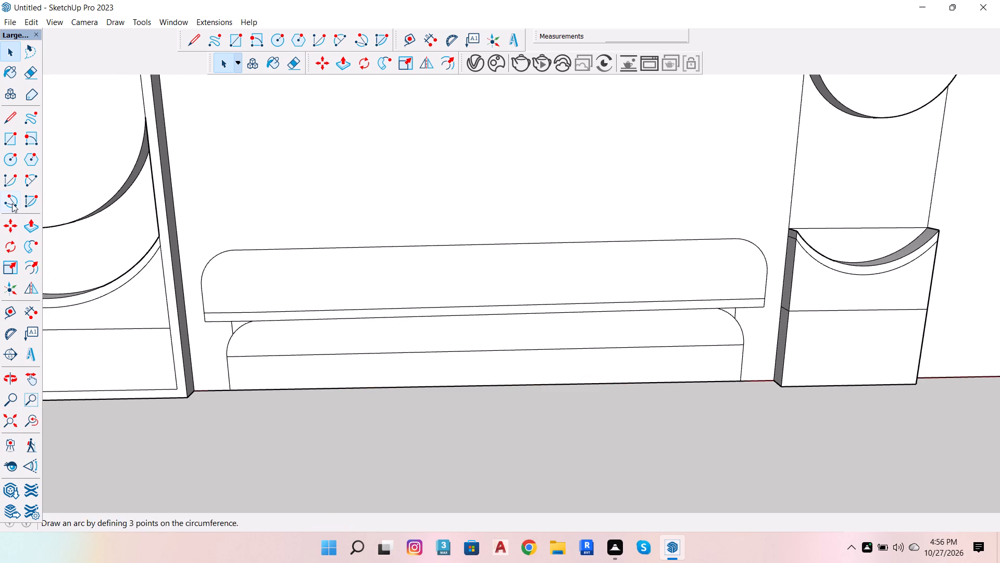
left_click(341, 353)
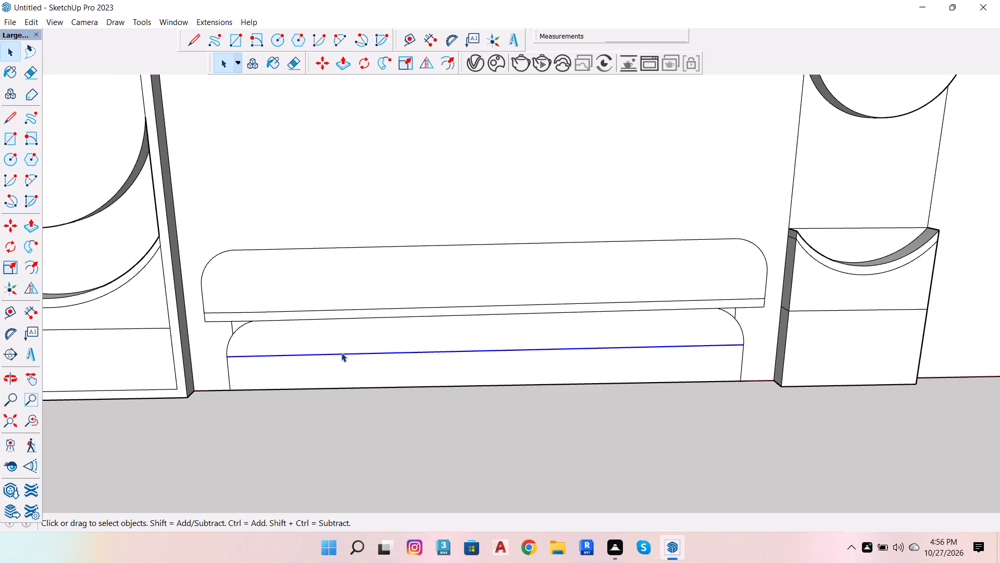
left_click(12, 224)
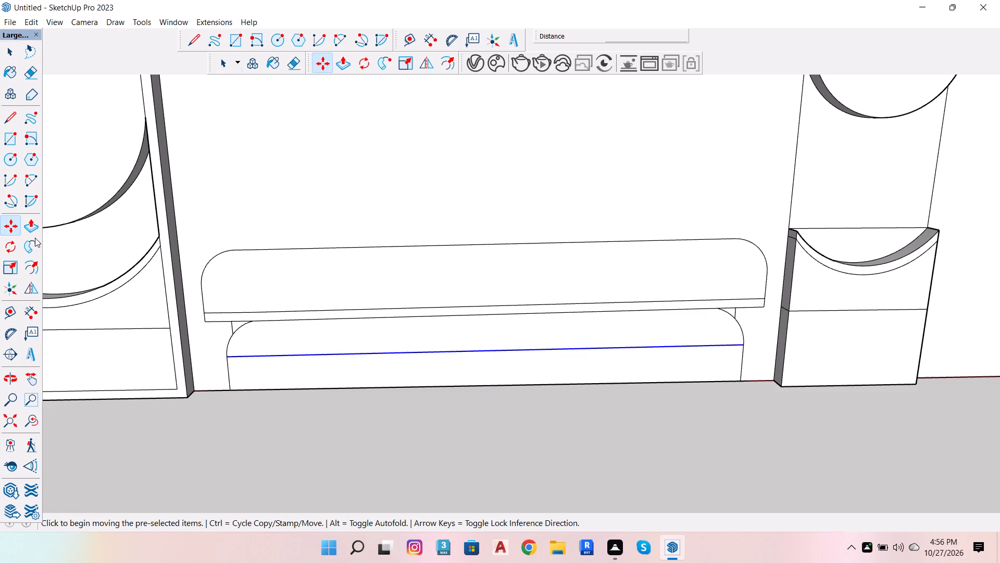
left_click(231, 361)
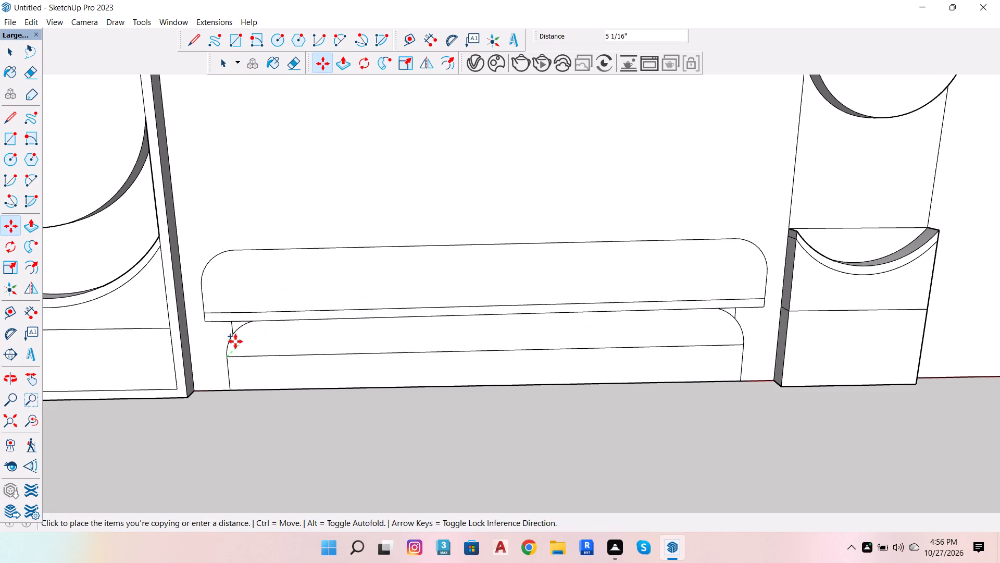
key("Up")
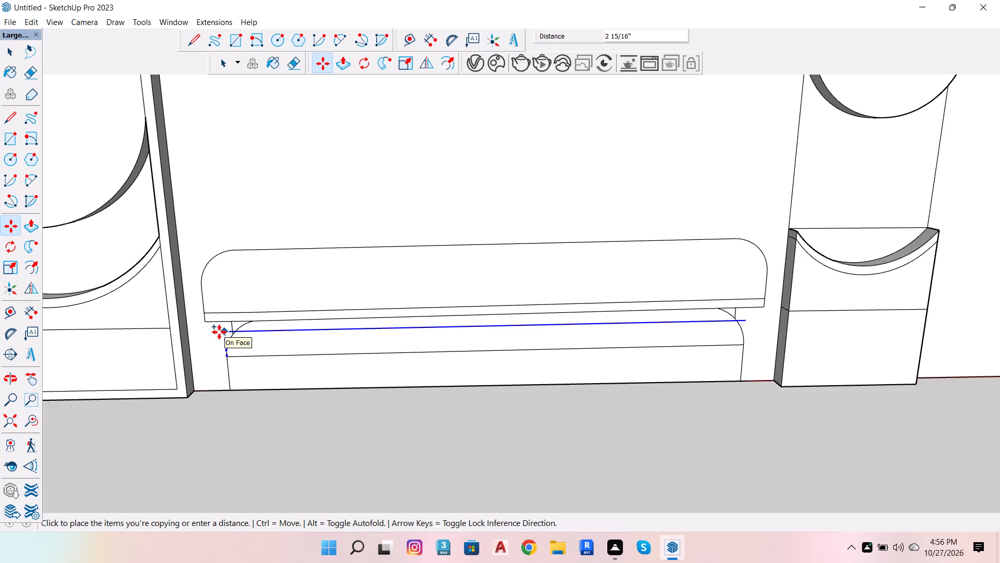
key("1")
key("Return")
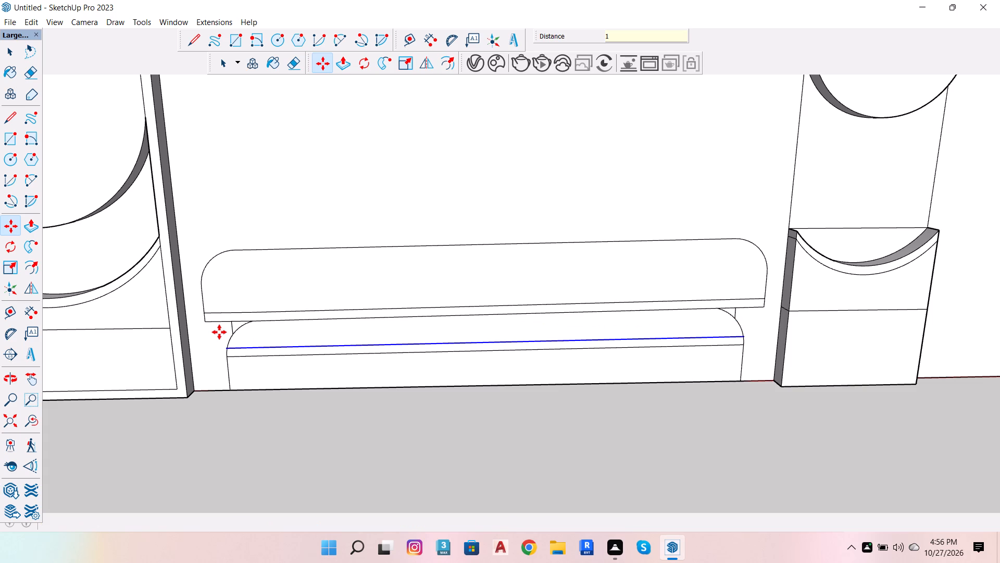
key("space")
Copy the original horizontal dividing line of the lower strip 1" straight down.
left_click(346, 354)
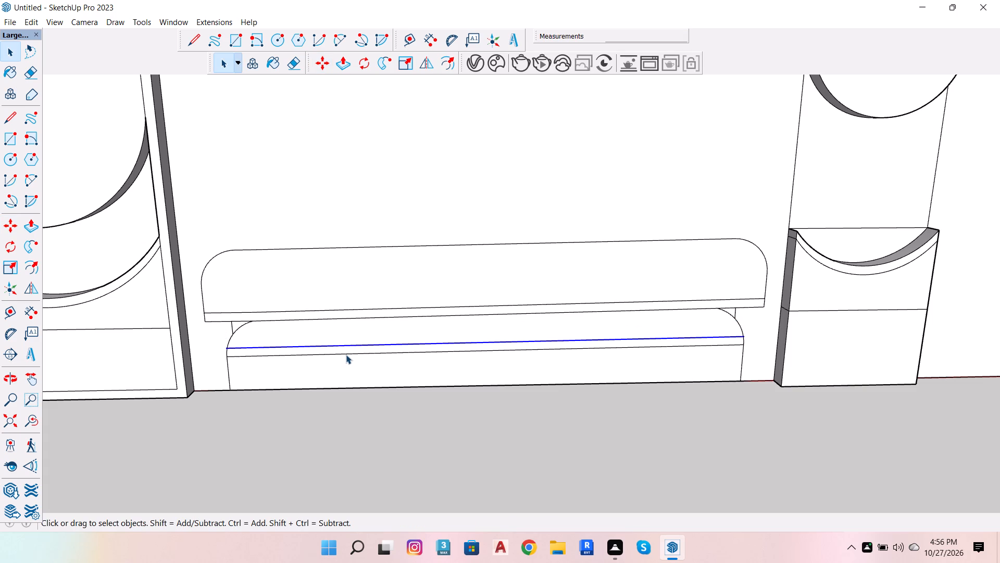
key("m")
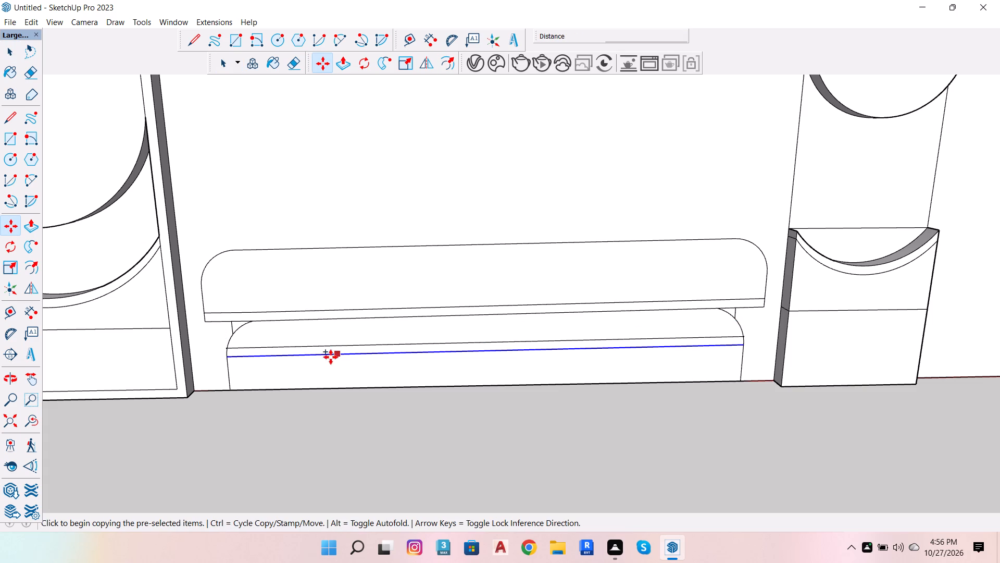
left_click(283, 359)
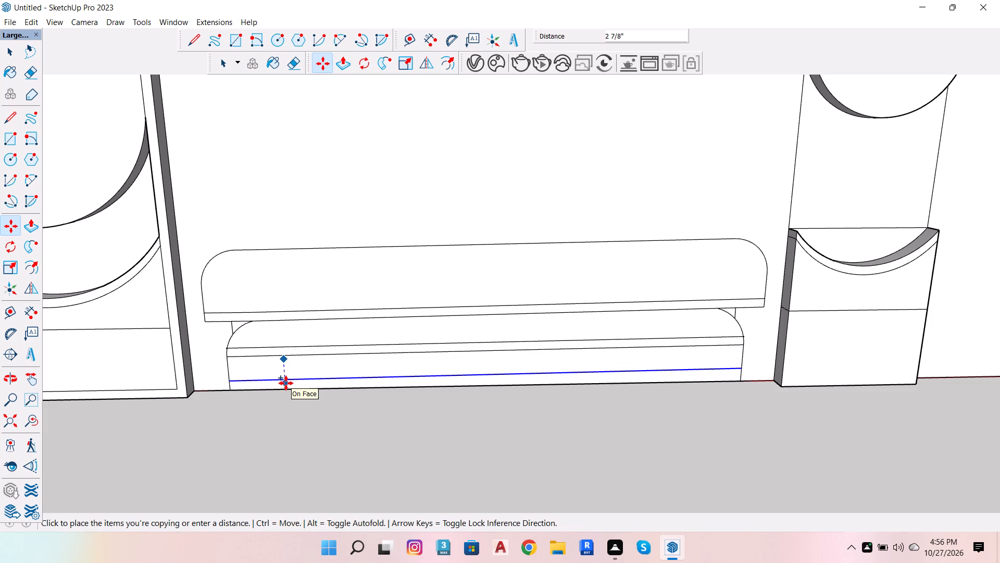
key("Up")
key("1")
key("Return")
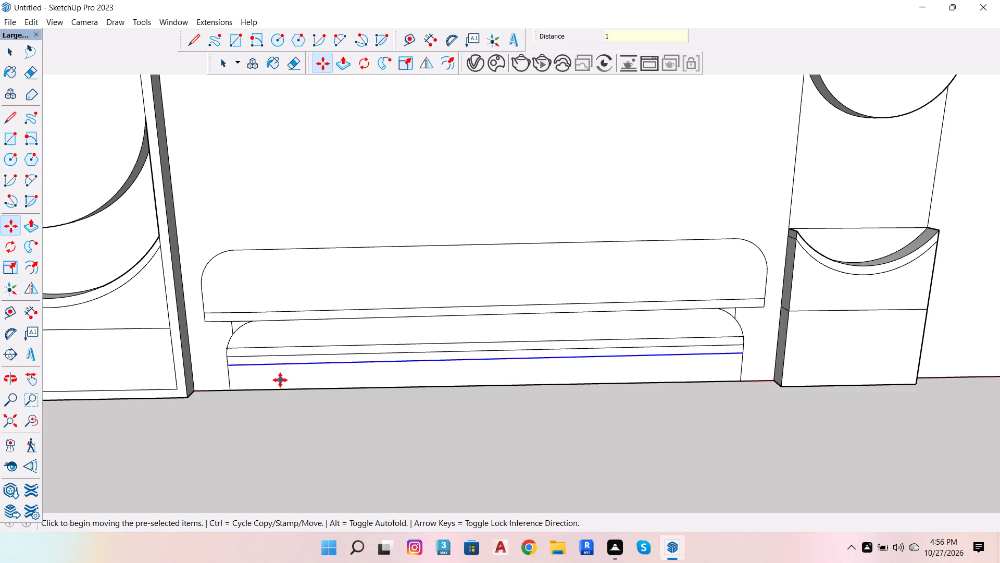
key("space")
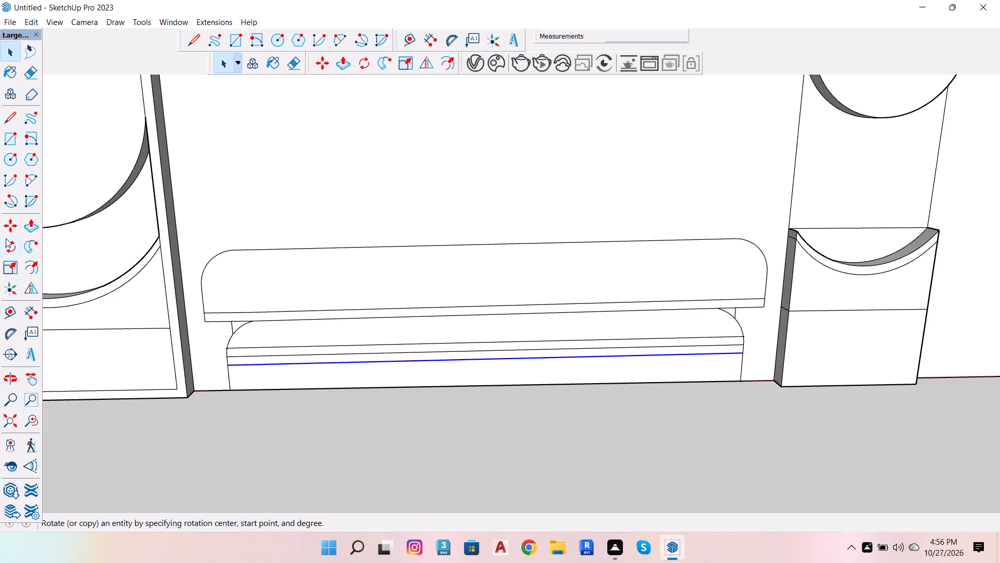
Dimension the length of the topmost of the three dividing lines, placing the dimension above it over the upper strip.
left_click(16, 109)
scroll(350, 342, "up", 1)
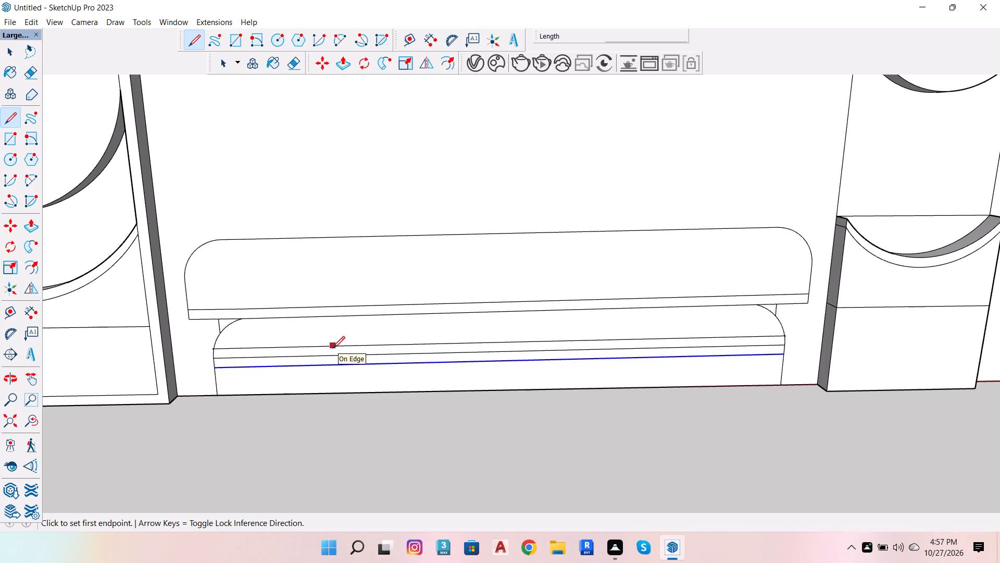
left_click(31, 308)
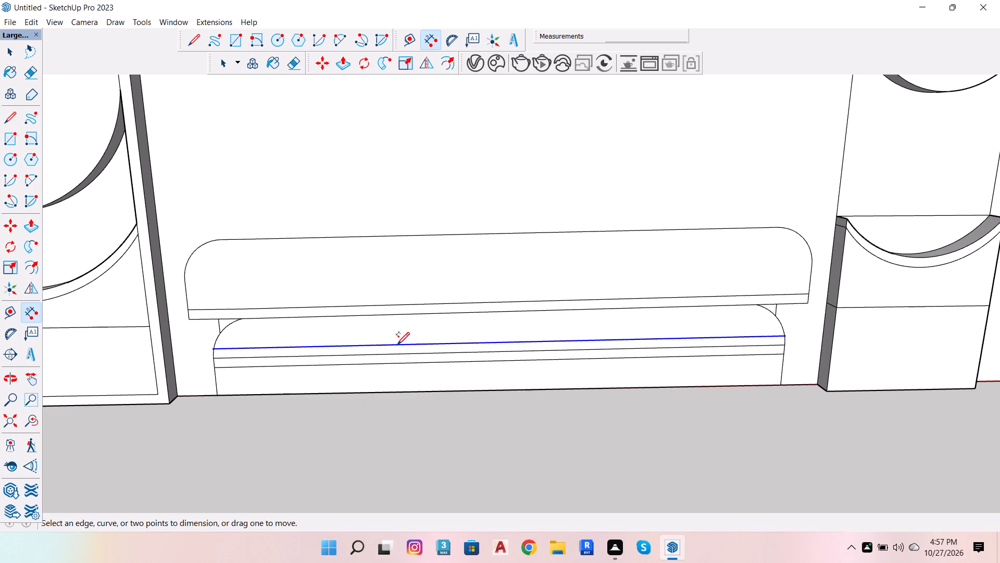
left_click(397, 344)
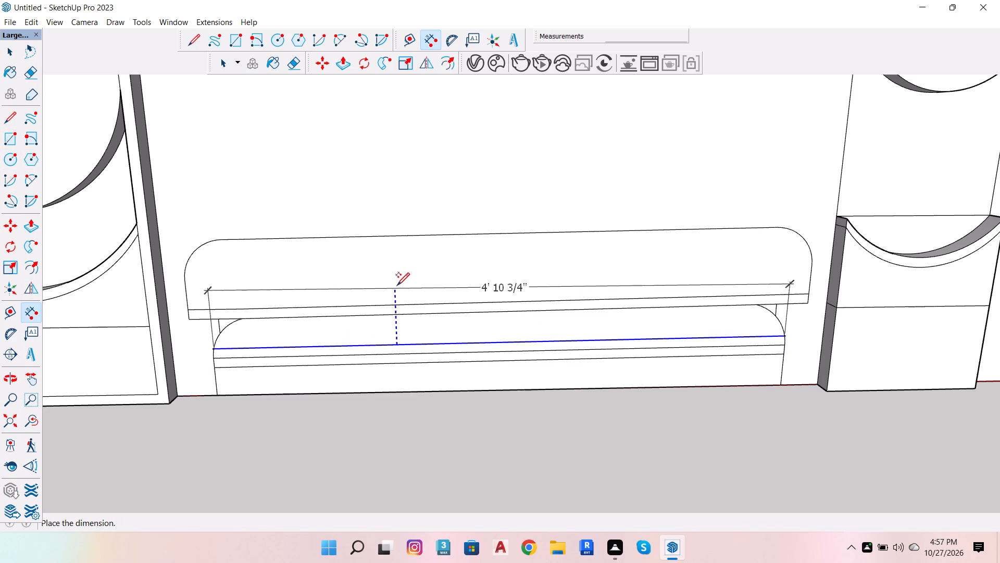
left_click(395, 279)
key("space")
key("space")
key("space")
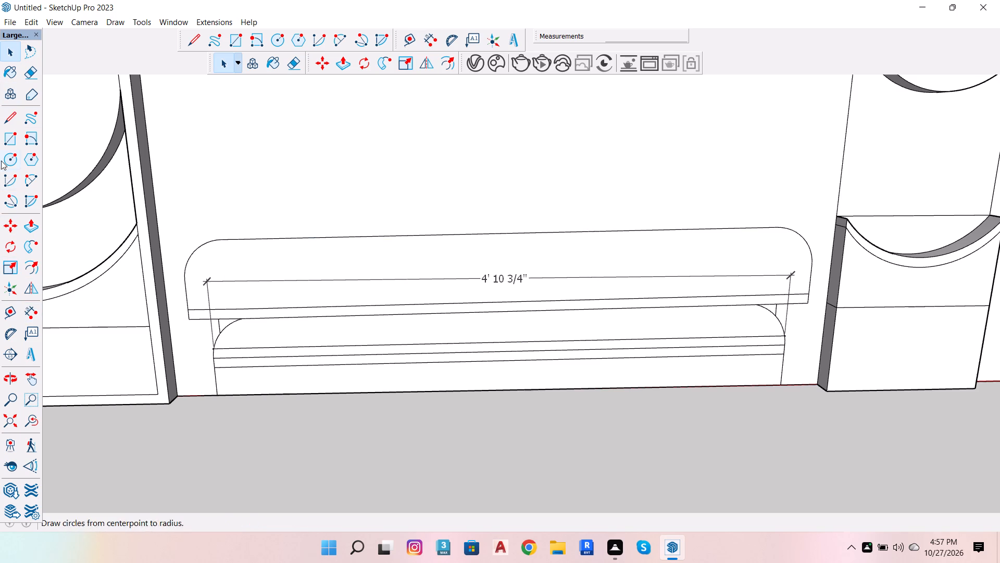
Draw a 1' 6" line along the topmost dividing line, starting from its end beside the wider panel.
left_click(3, 122)
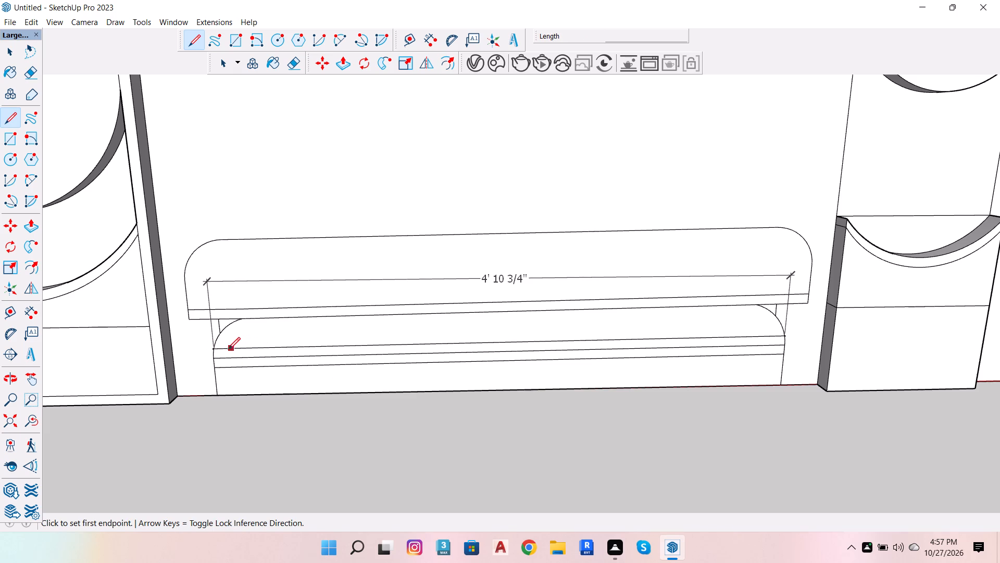
left_click(214, 352)
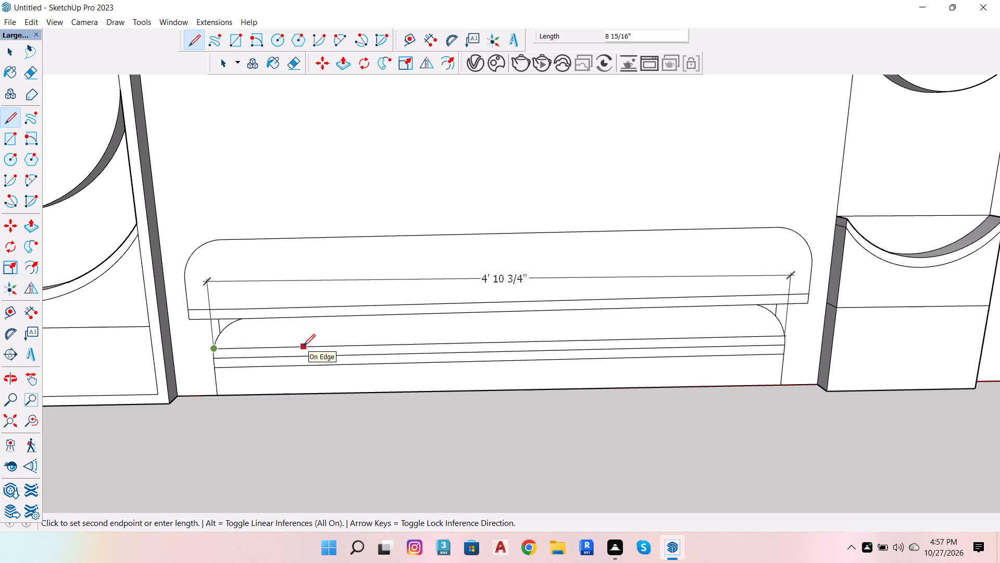
type("1'6")
key("Return")
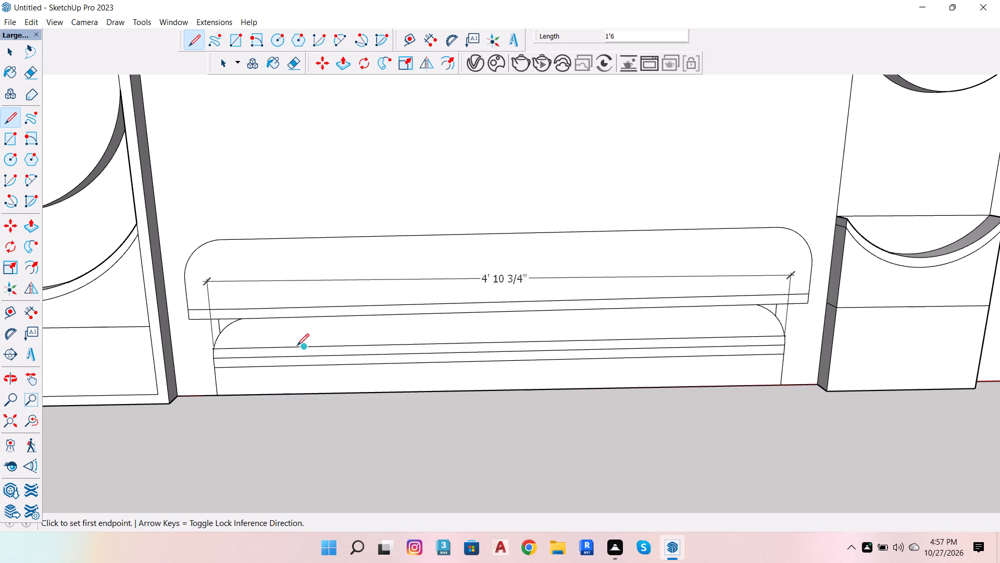
Draw a vertical line from the midpoint of the 1' 6" segment down to the lowest of the three dividing lines.
left_click(303, 348)
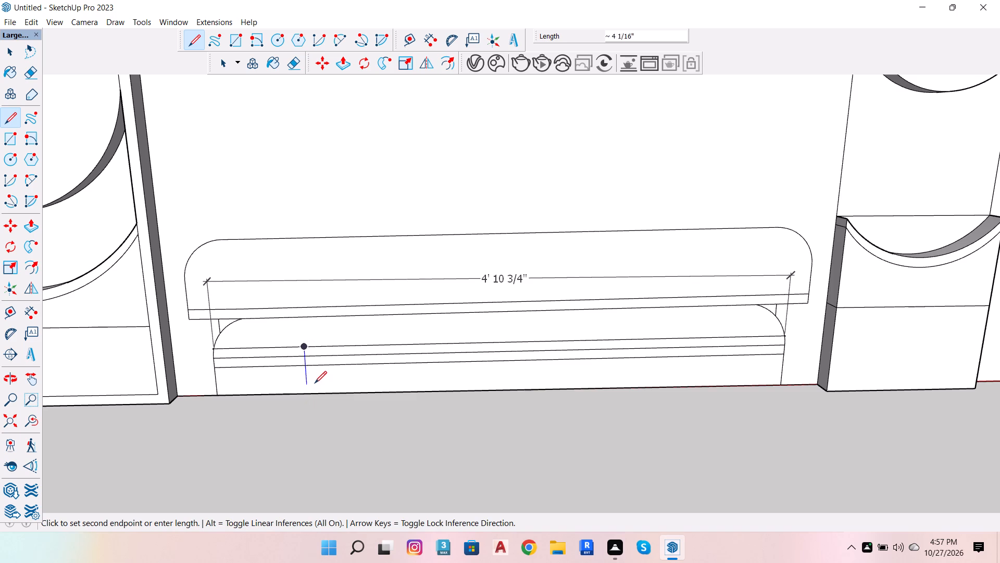
key("Down")
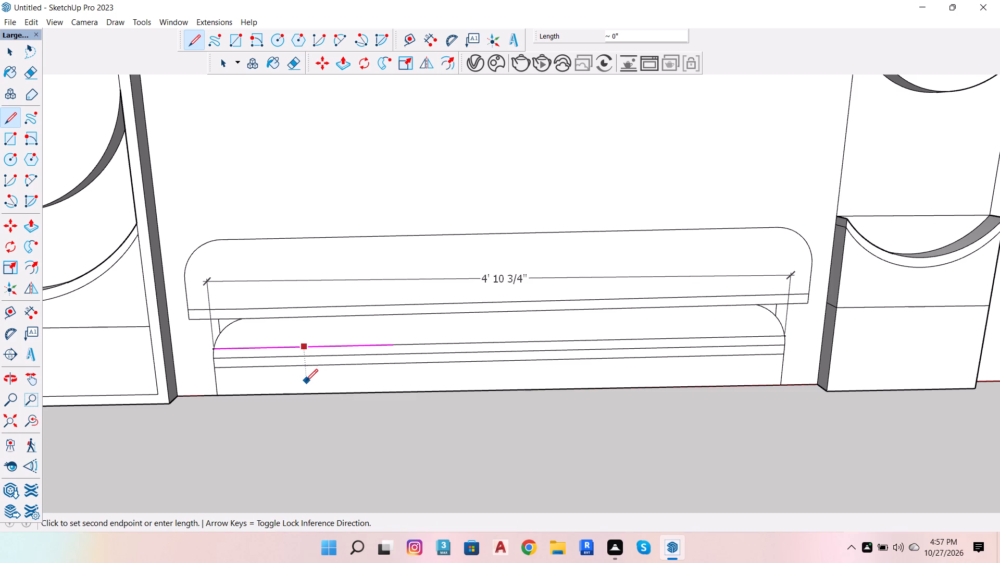
key("Left")
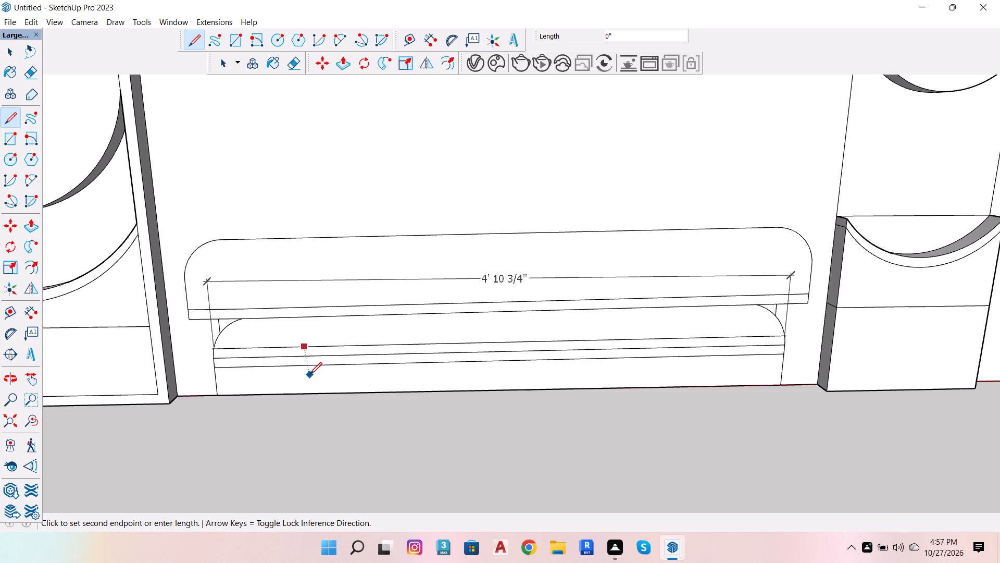
key("Right")
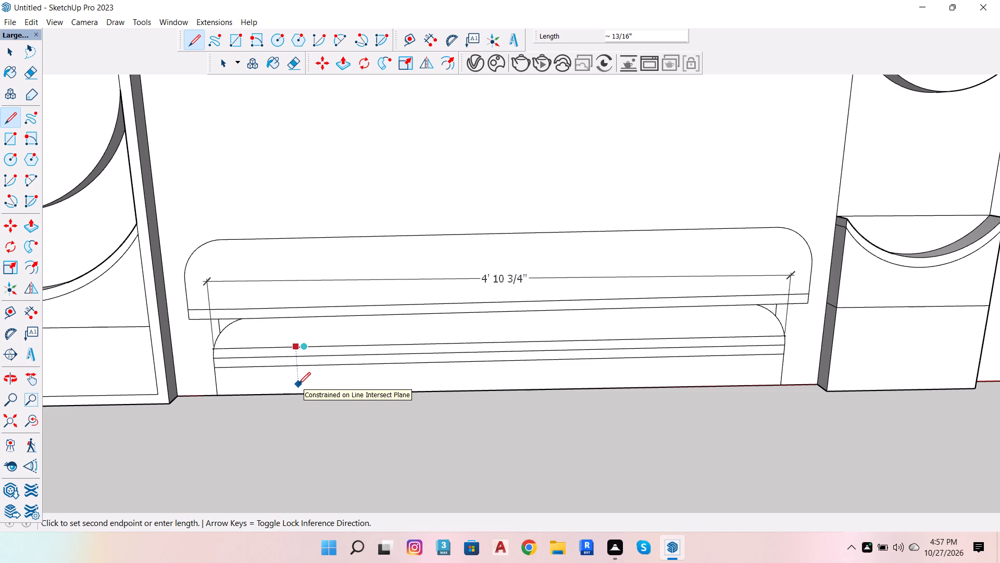
key("Left")
key("Down")
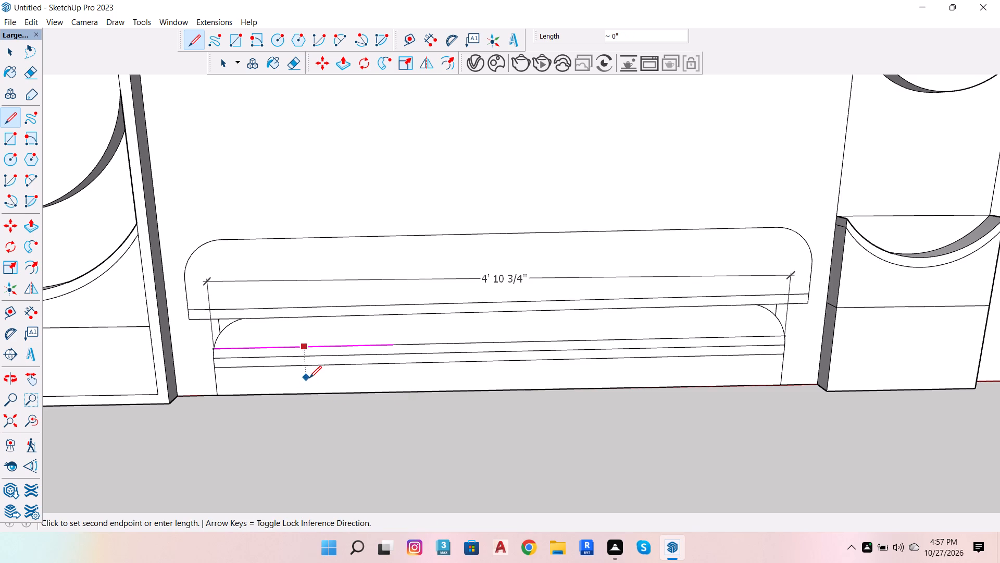
left_click(309, 378)
left_click(301, 348)
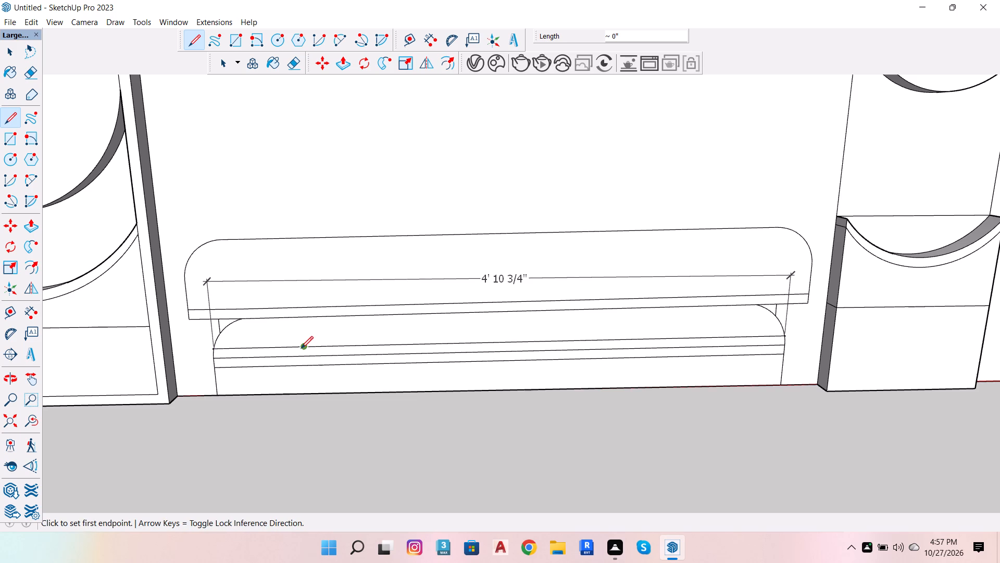
left_click(307, 368)
key("space")
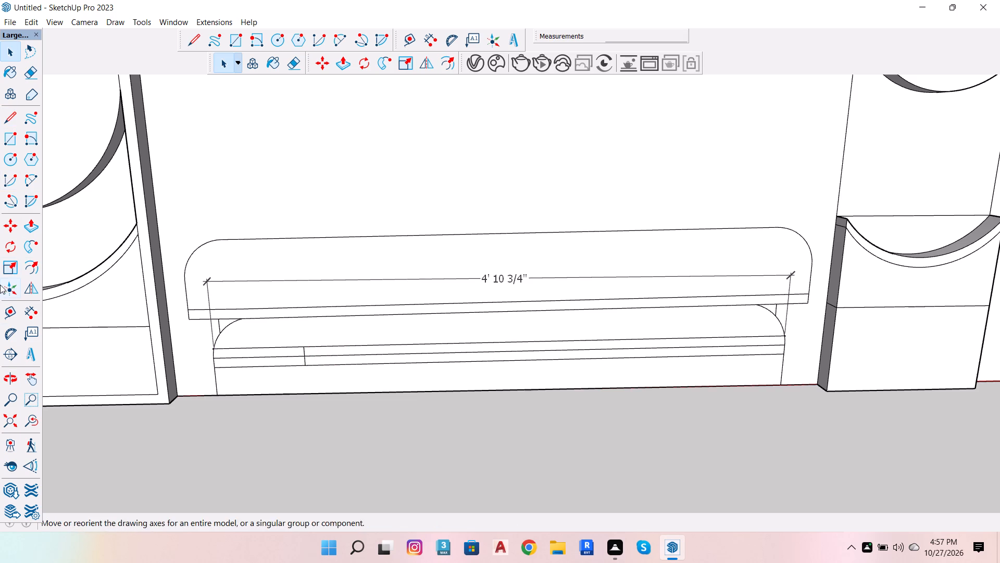
Draw a 1' 6" horizontal line inward from the topmost dividing line's other end, beside the narrow panel.
left_click(11, 111)
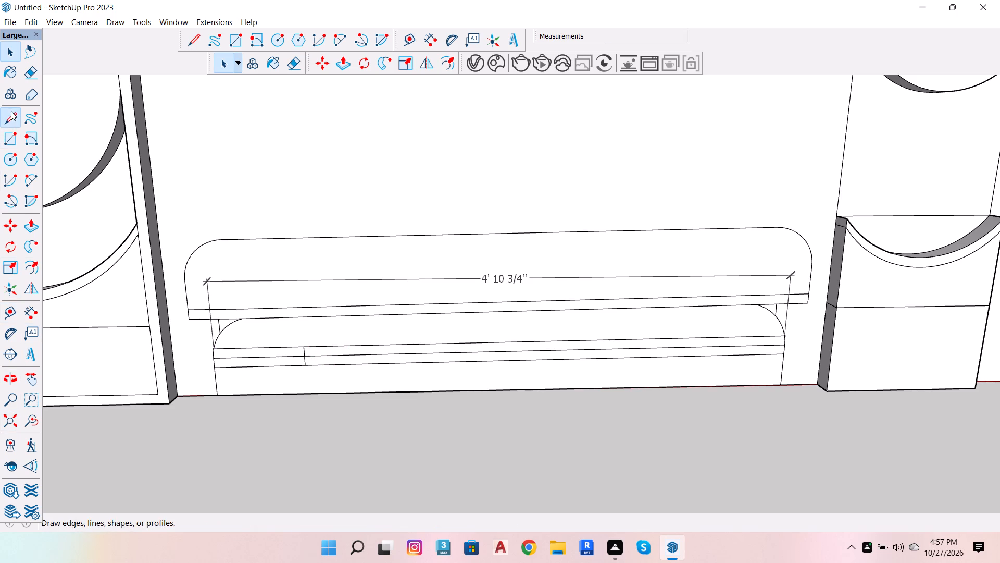
scroll(781, 337, "up", 3)
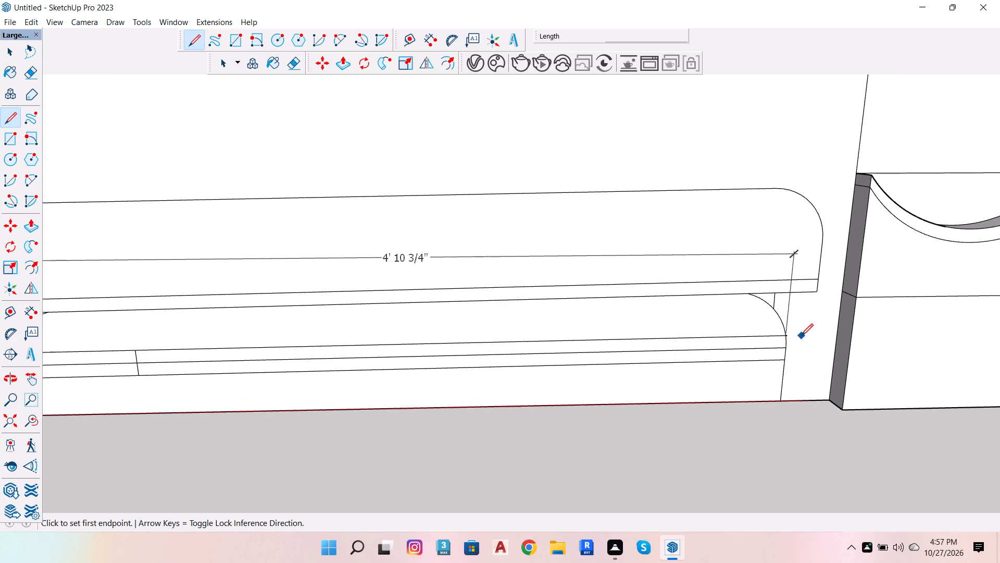
left_click(788, 335)
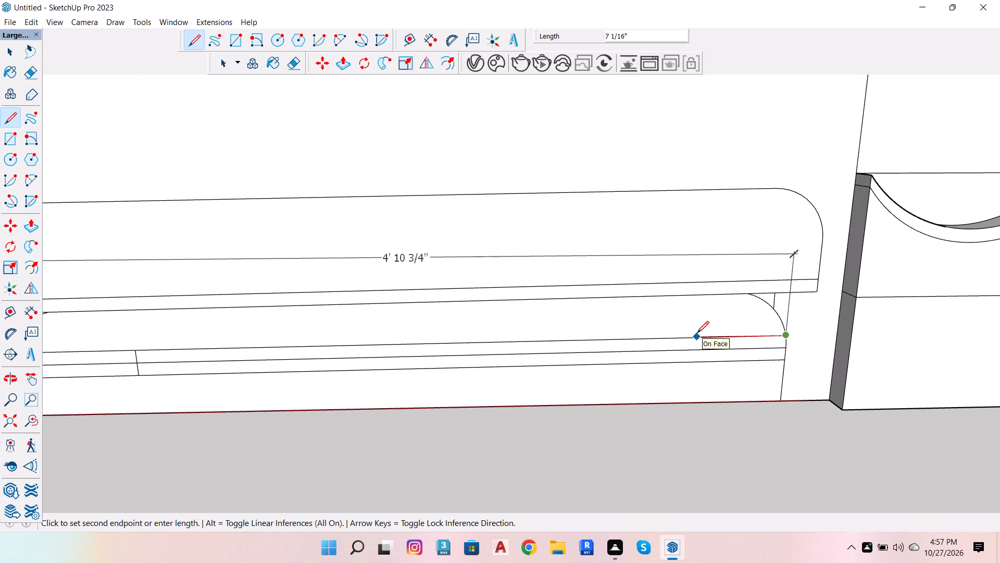
type("1'")
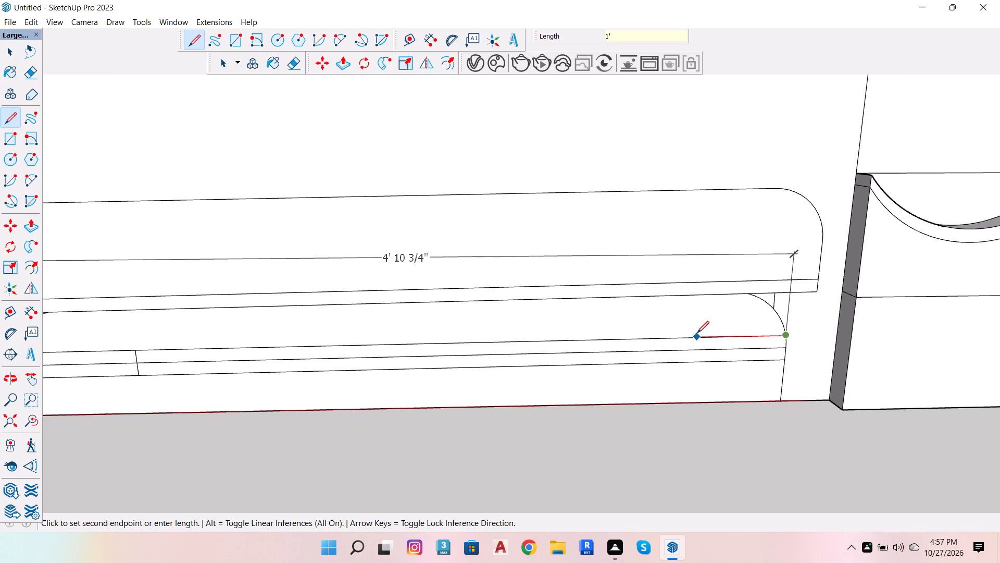
key("6")
key("Return")
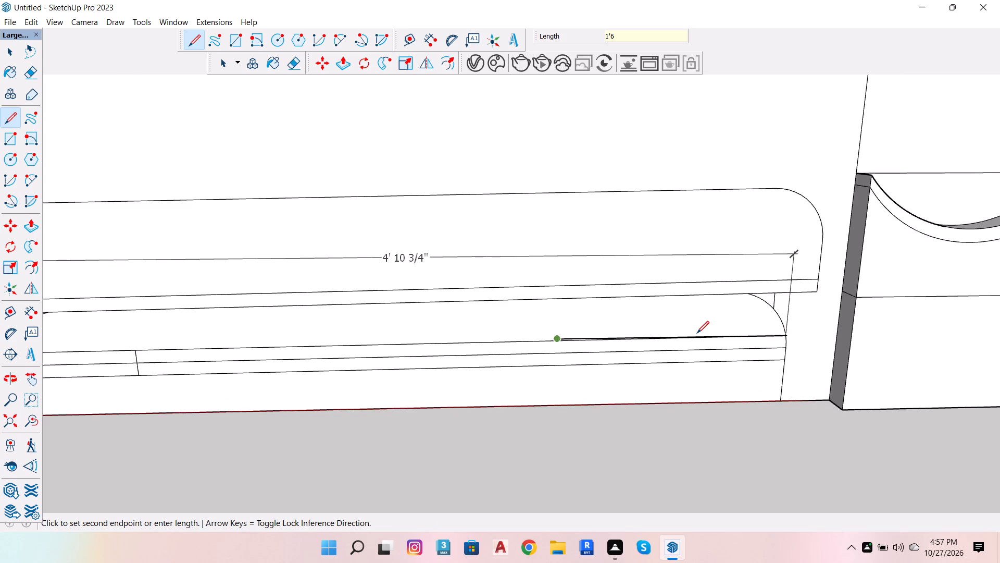
Undo the 1' 6" line drawn inward from the topmost dividing line's end beside the narrow panel.
key("ctrl+z")
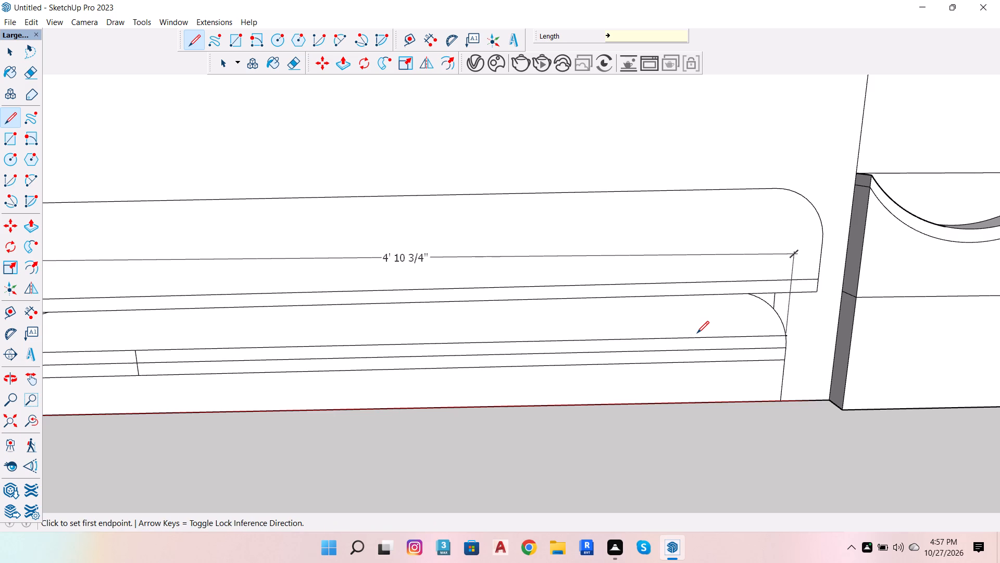
scroll(776, 355, "down", 3)
key("space")
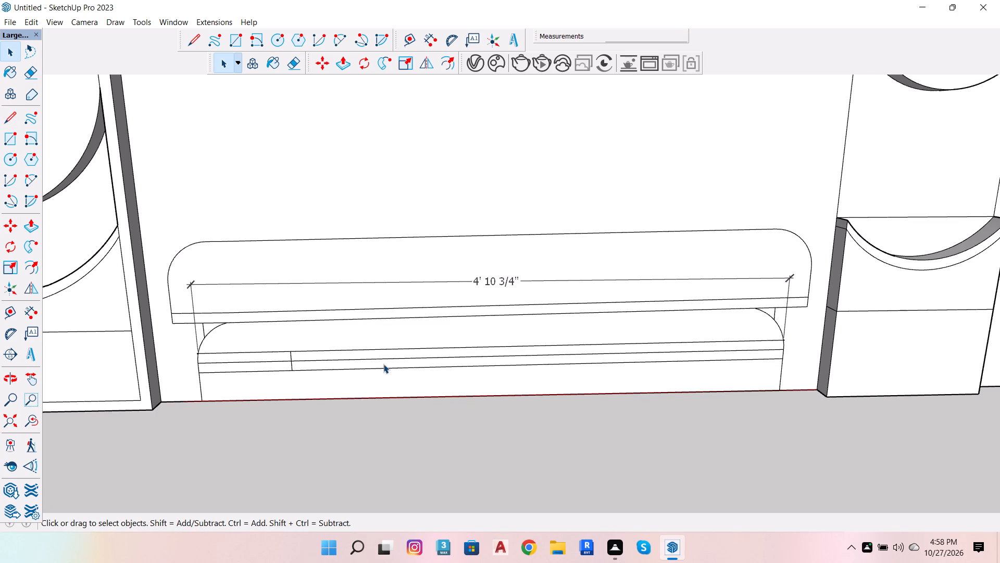
Dimension the topmost dividing line from its end beside the wider panel to the short vertical divider, placing the dimension above the upper strip.
left_click(23, 314)
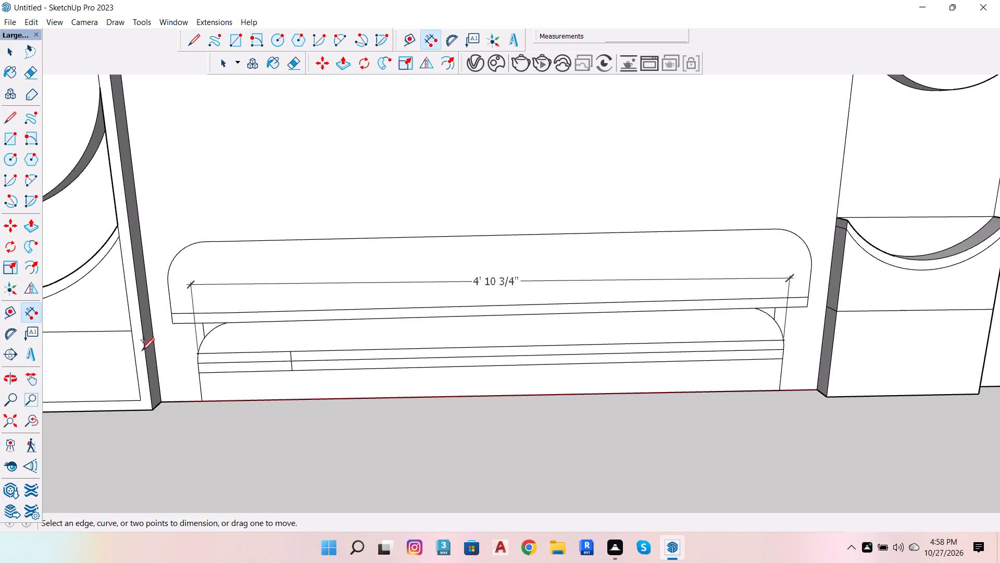
left_click(197, 353)
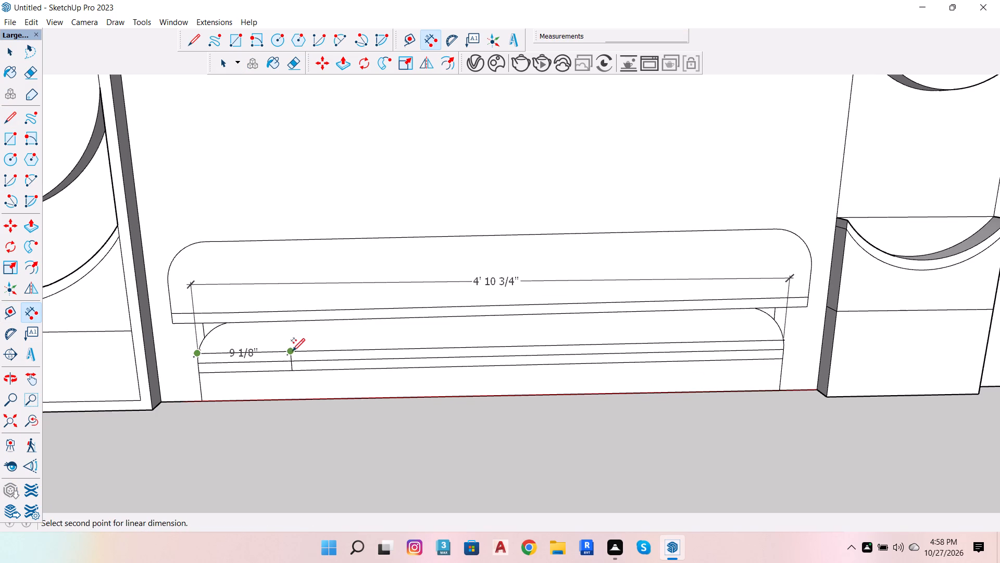
left_click(293, 350)
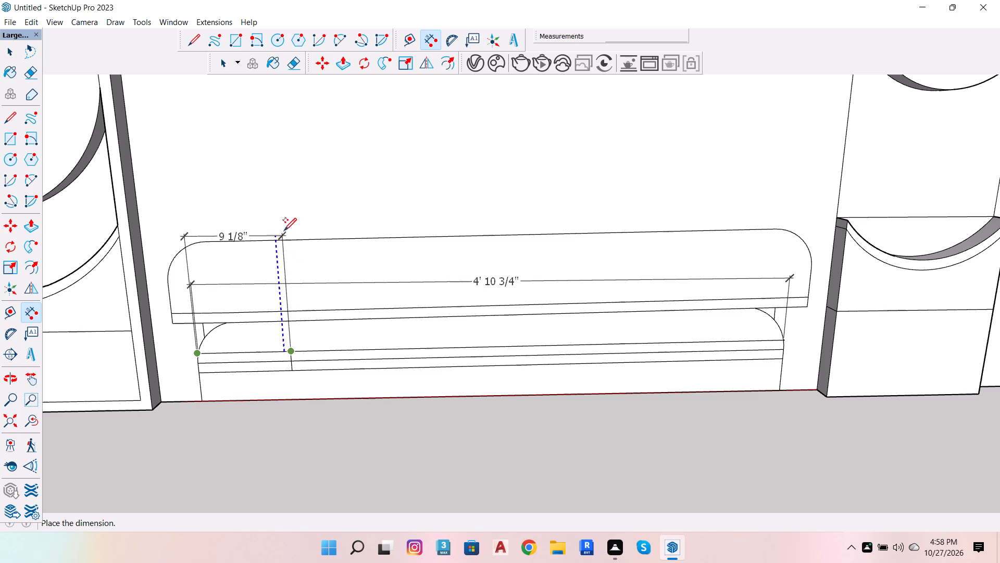
left_click(284, 222)
Dimension the lowest dividing line from its end beside the wider panel to the vertical divider, placing the dimension just below it.
scroll(228, 424, "up", 3)
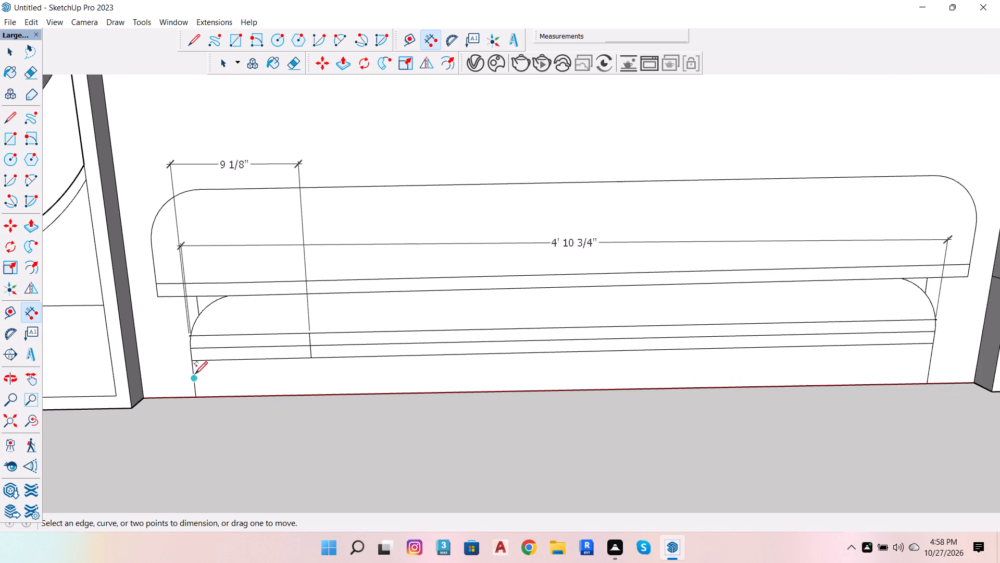
left_click(194, 362)
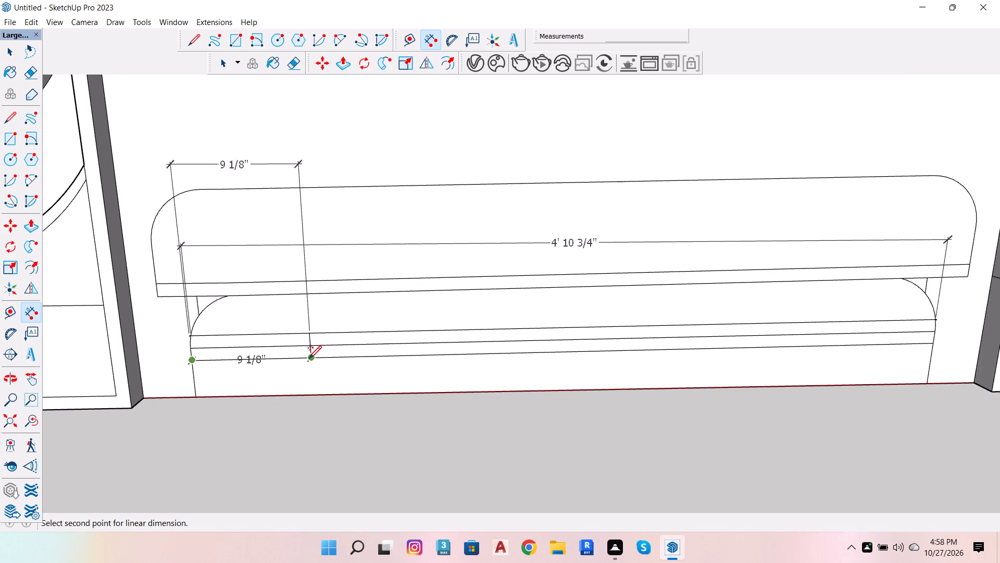
left_click(309, 358)
left_click(303, 376)
scroll(240, 396, "up", 4)
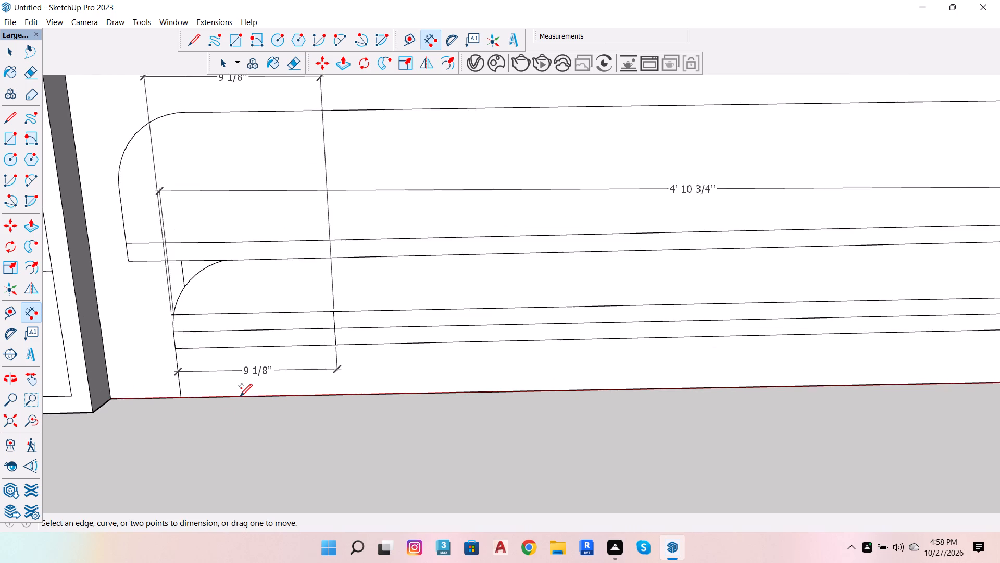
scroll(240, 396, "up", 5)
scroll(241, 396, "down", 12)
scroll(224, 367, "up", 2)
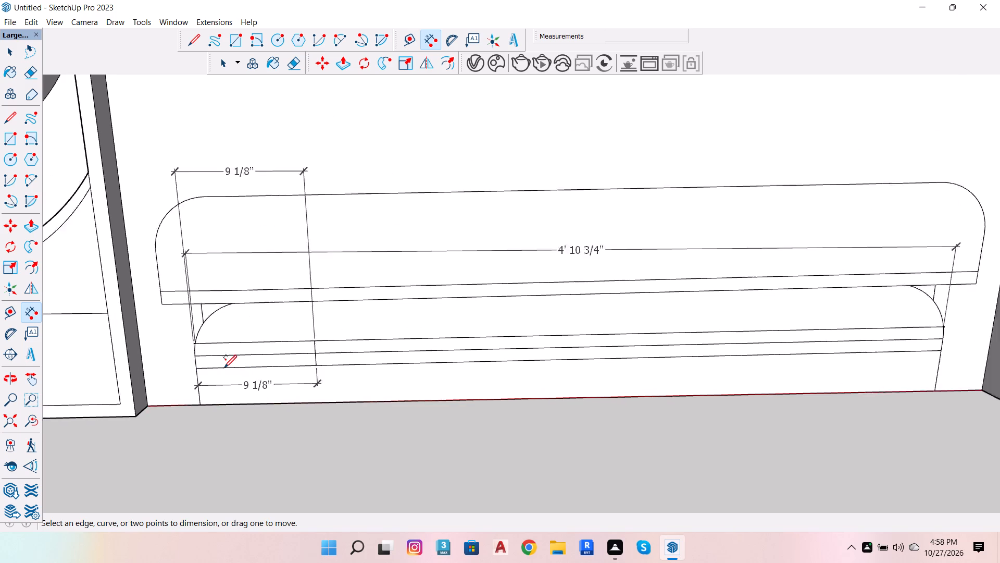
scroll(224, 367, "up", 1)
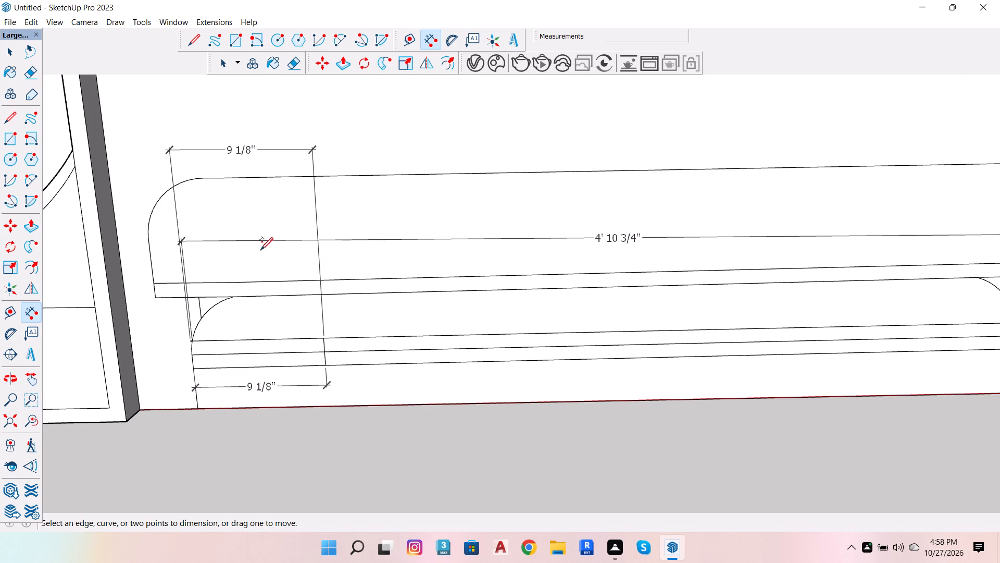
key("space")
key("Escape")
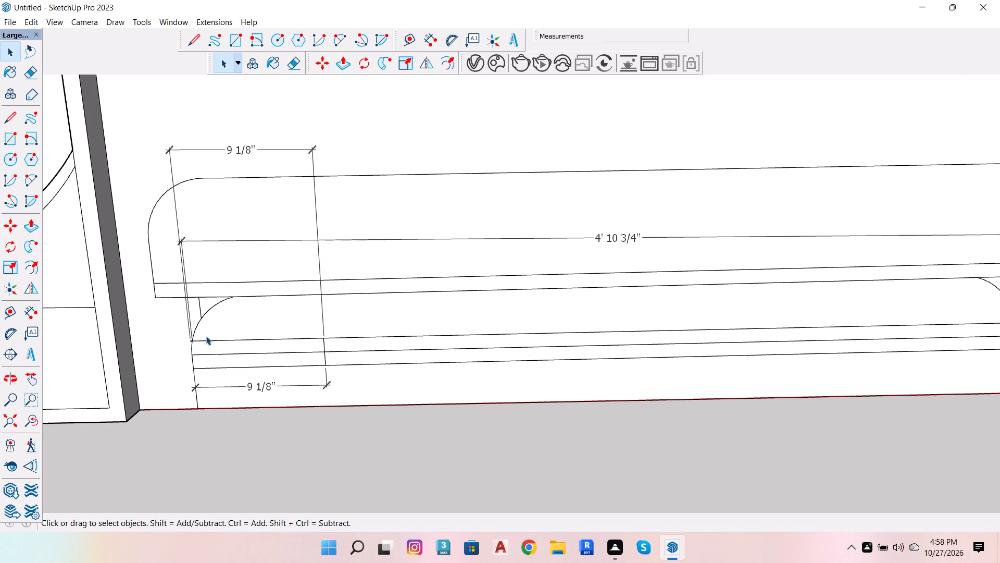
Copy the upper 9 1/8" dimension across to the topmost dividing line's end beside the narrow panel, aligning its outer extension line with that endpoint.
scroll(192, 330, "up", 3)
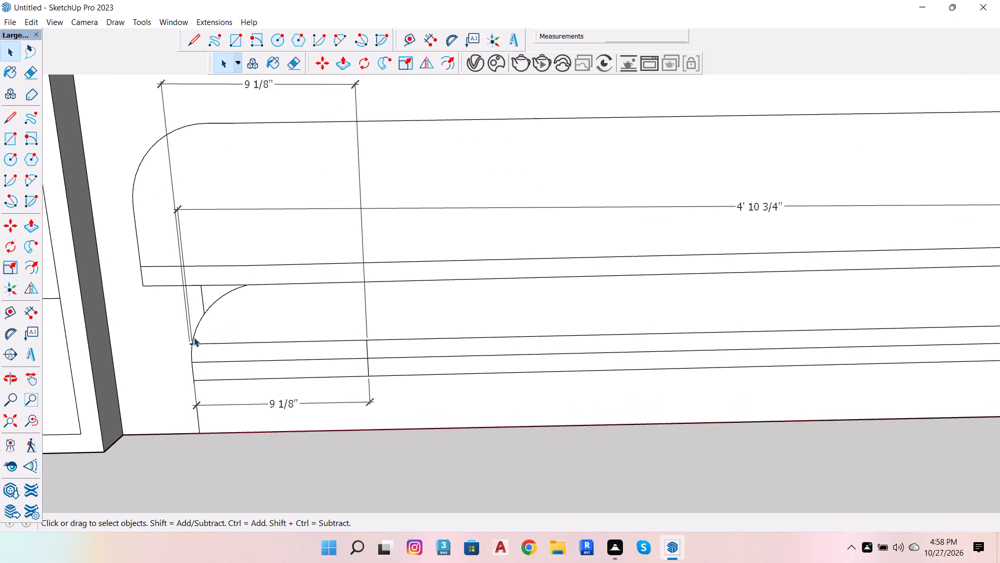
scroll(180, 345, "up", 1)
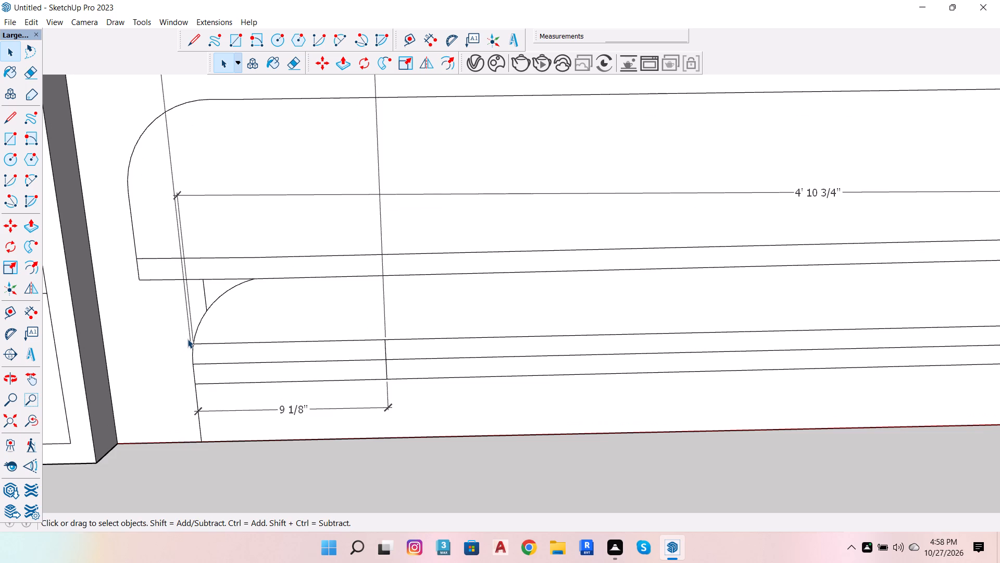
left_click(187, 339)
left_click(191, 339)
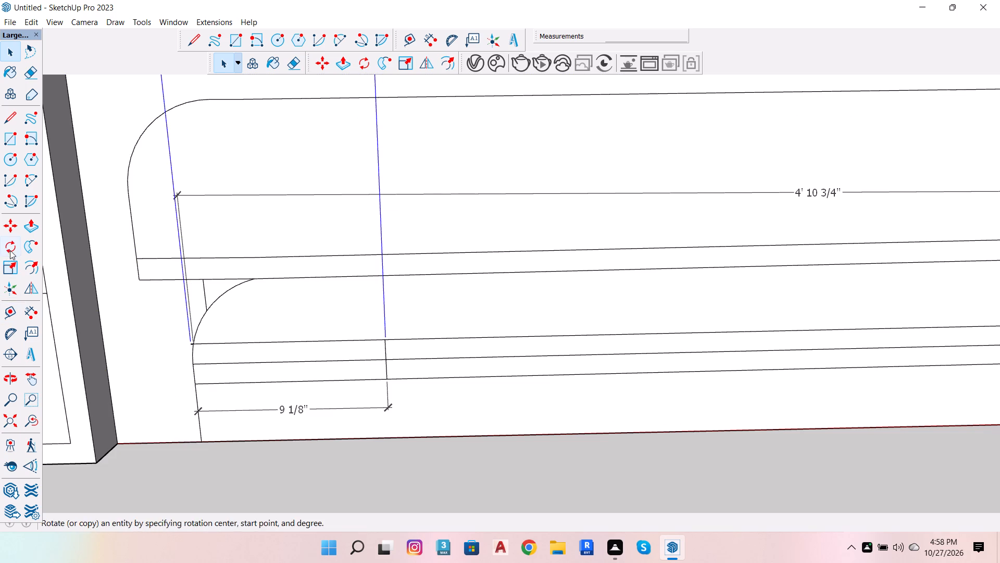
left_click(8, 232)
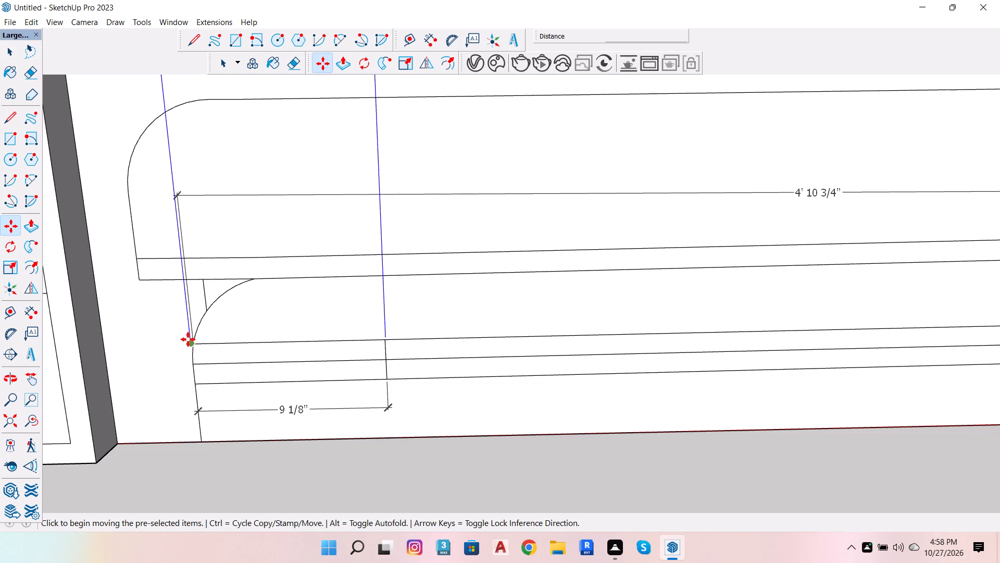
left_click(187, 339)
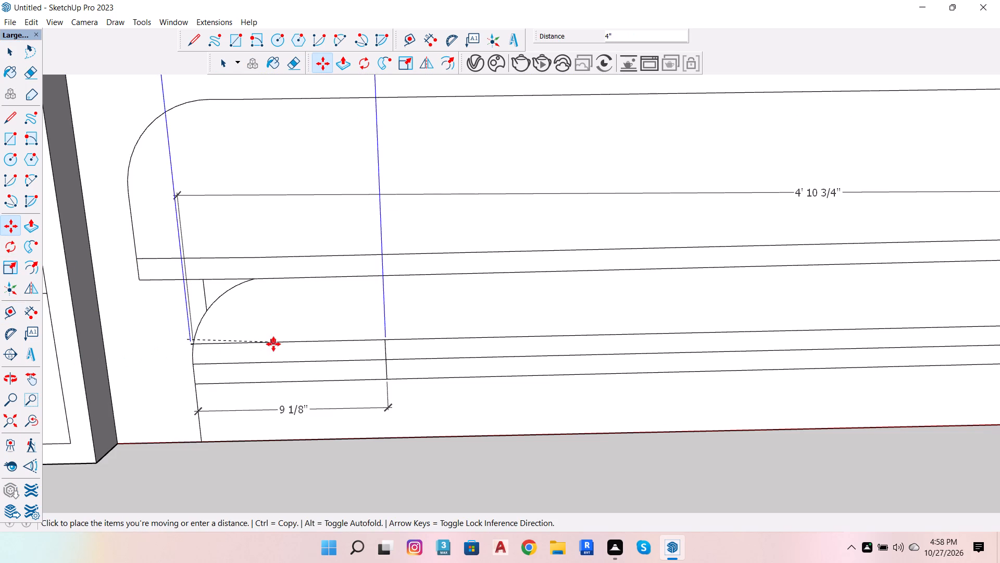
key("space")
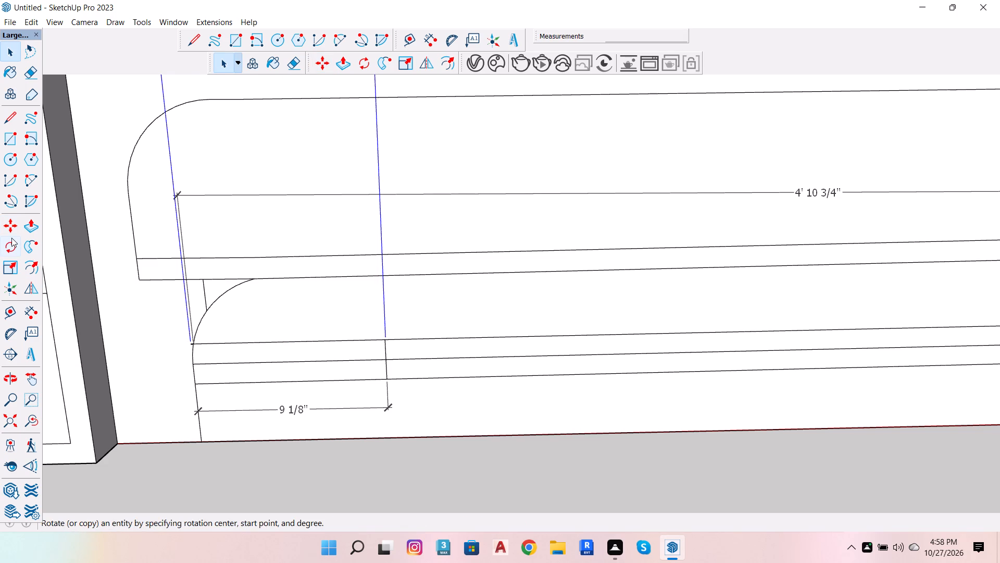
left_click(11, 232)
left_click(385, 334)
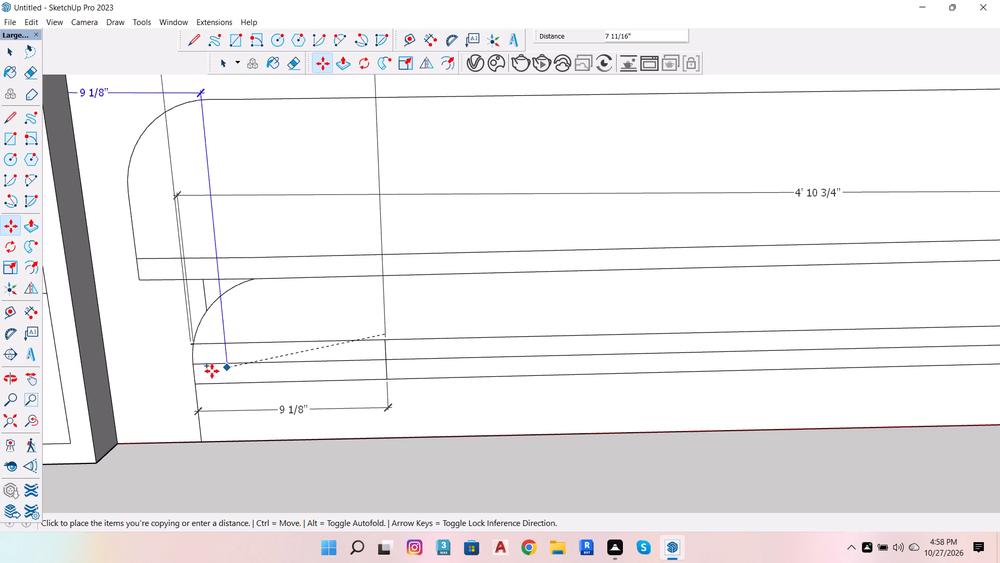
scroll(116, 387, "down", 3)
scroll(328, 385, "down", 5)
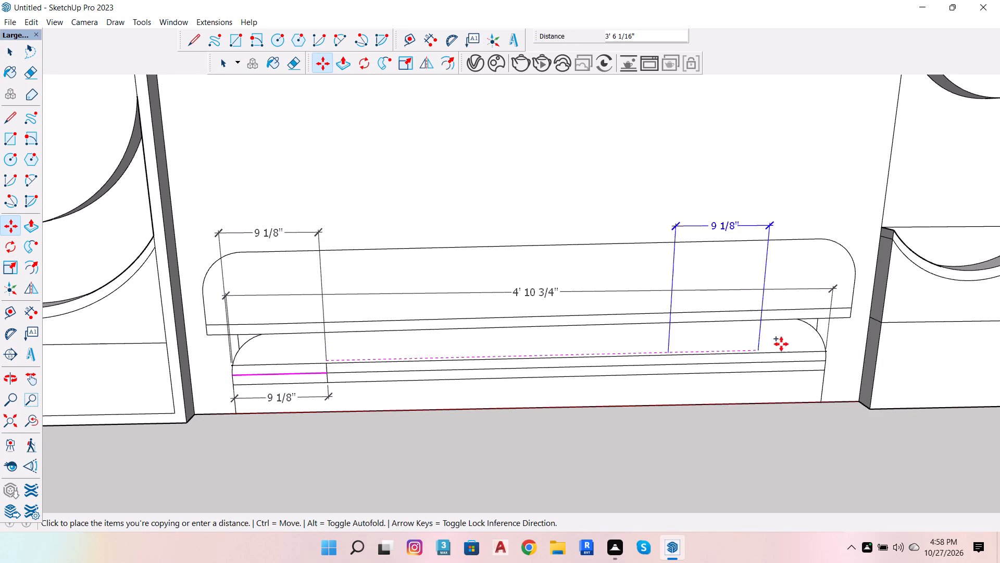
scroll(829, 345, "up", 4)
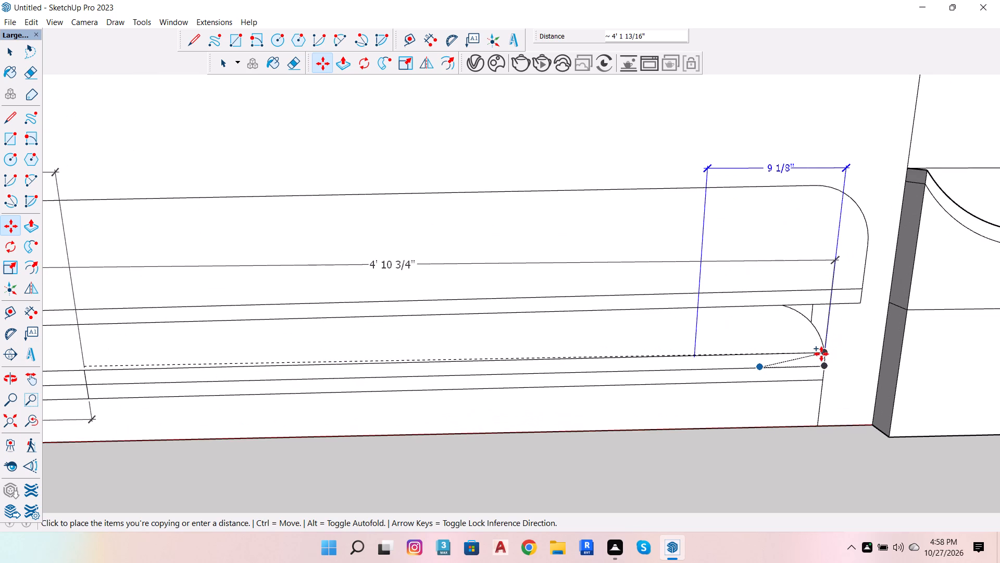
scroll(821, 354, "up", 6)
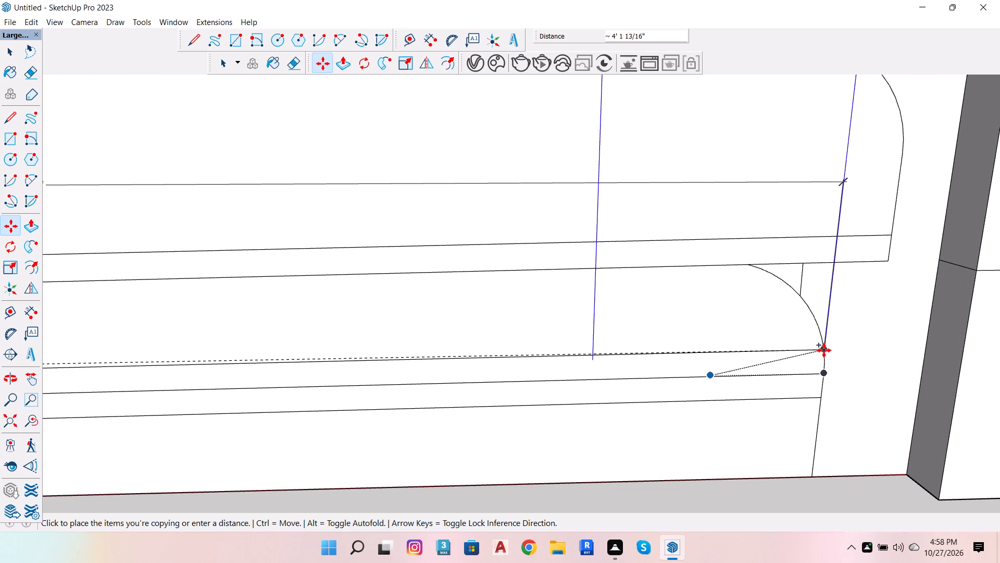
left_click(824, 350)
scroll(529, 343, "down", 4)
key("space")
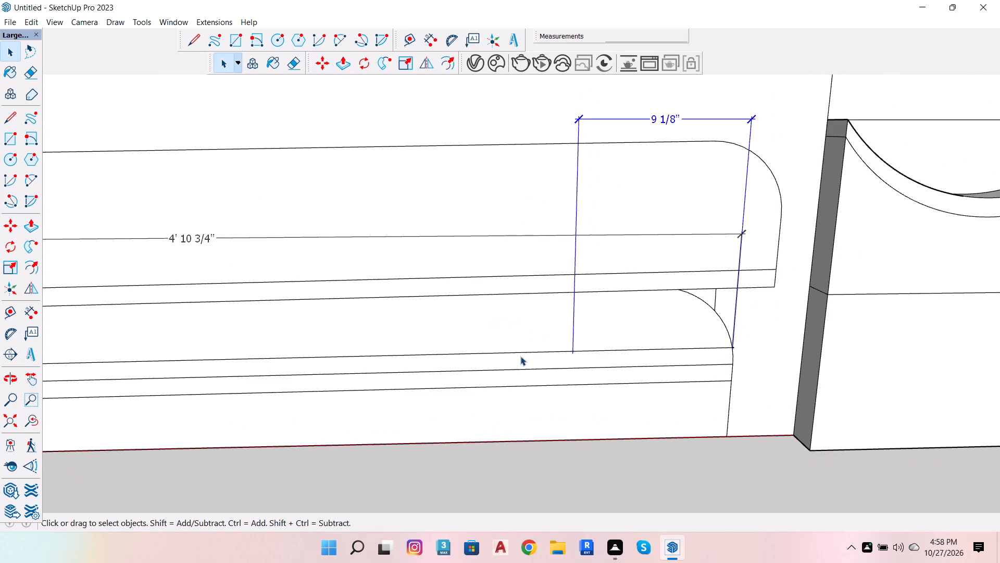
scroll(518, 360, "down", 5)
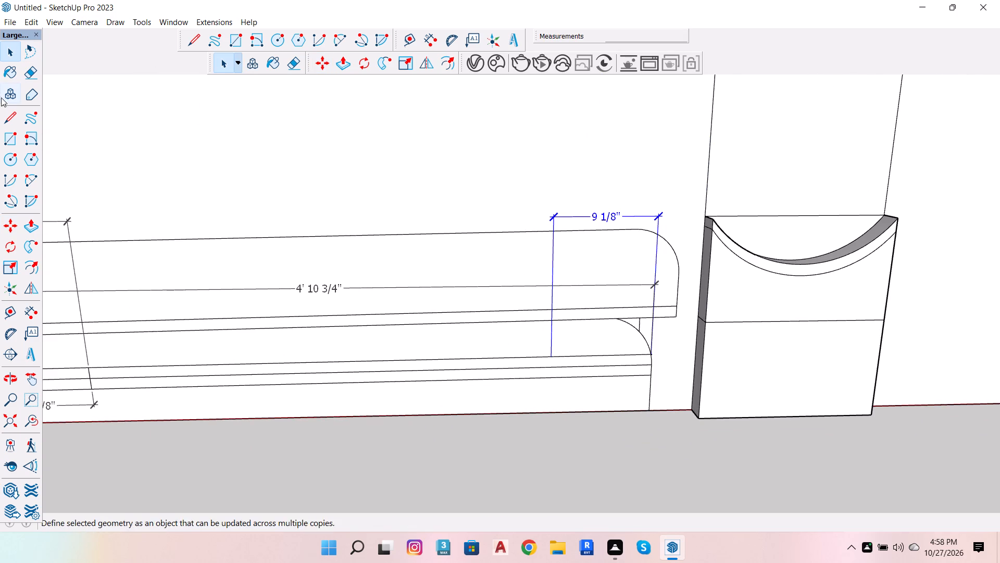
Draw a vertical line from the copied dimension's inner end on the topmost dividing line down past the lowest dividing line.
left_click(7, 112)
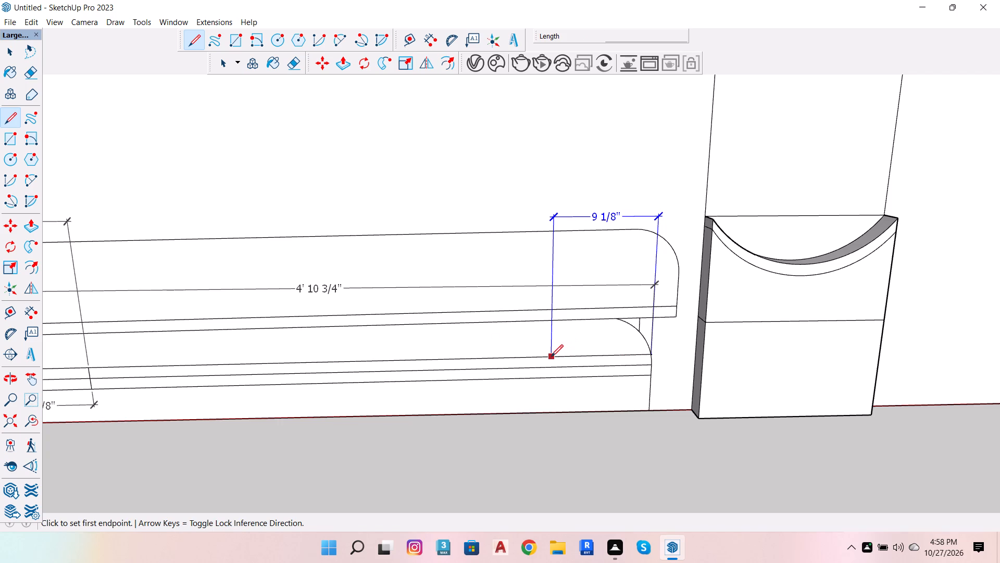
left_click(550, 356)
left_click(552, 402)
scroll(555, 370, "up", 1)
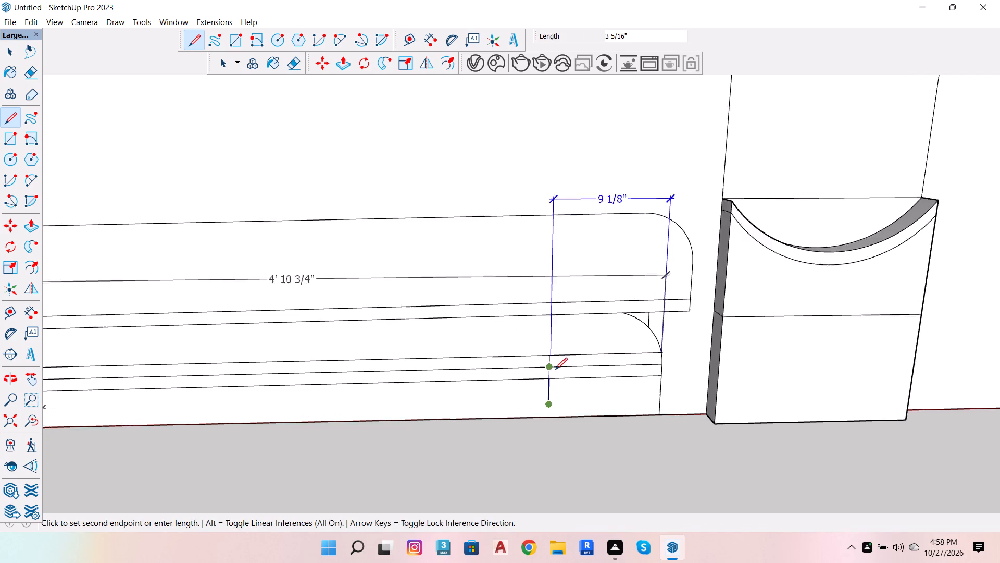
scroll(555, 370, "up", 2)
key("space")
Delete the copied 9 1/8" dimension at the narrow-panel end.
scroll(555, 345, "up", 5)
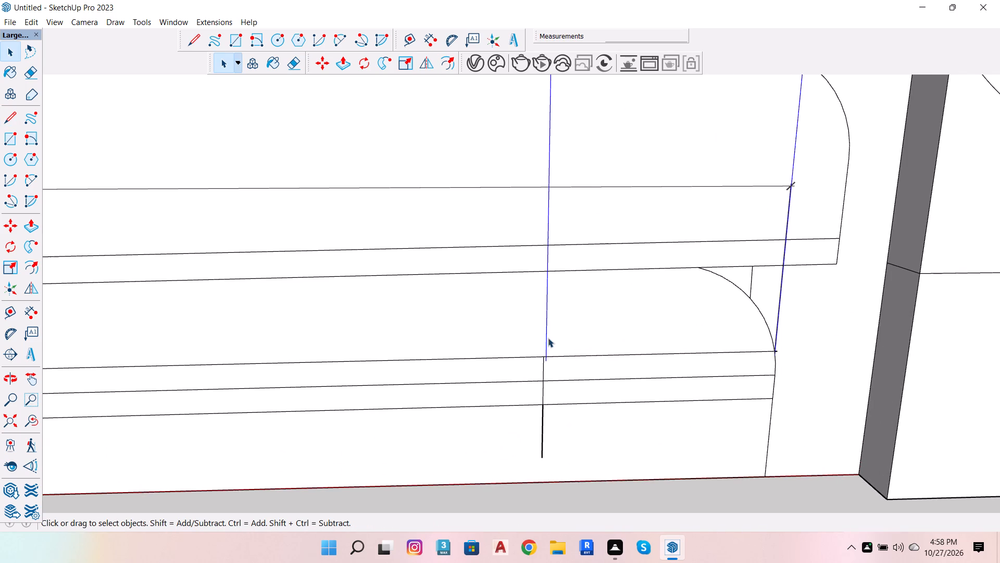
key("Delete")
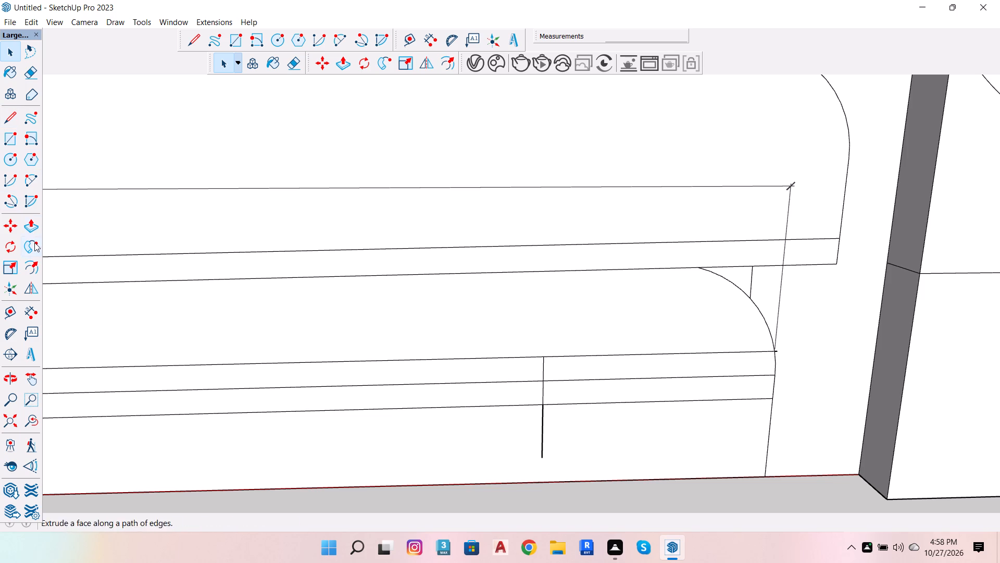
Dimension the topmost dividing line from the new vertical line to its end beside the narrow panel, placing the dimension just above it.
left_click(28, 309)
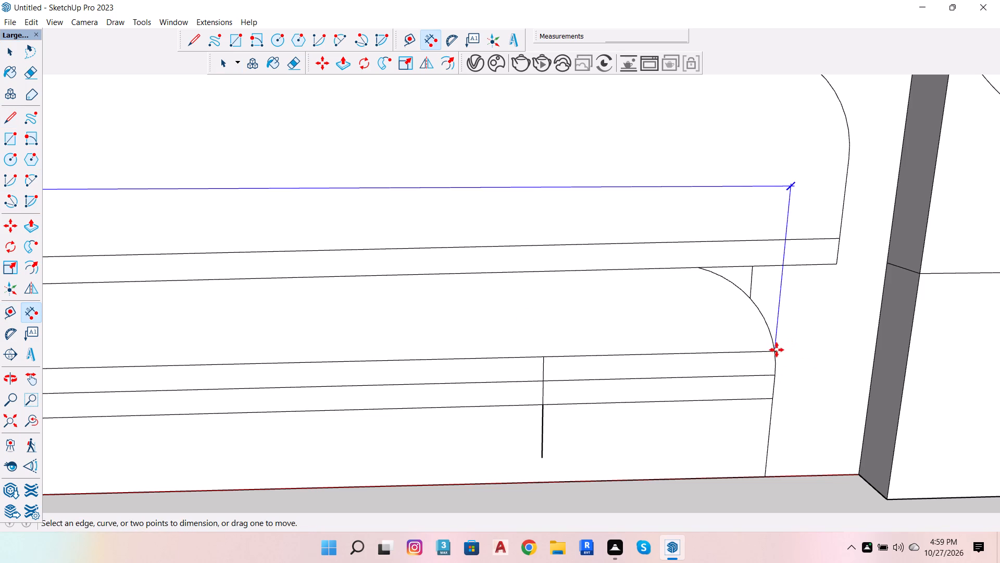
scroll(775, 351, "up", 5)
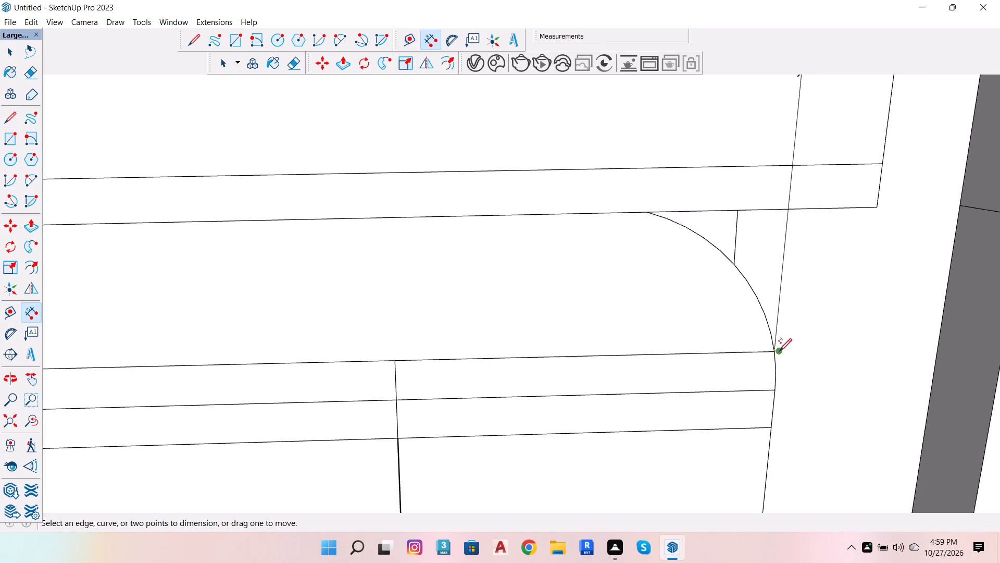
left_click(27, 312)
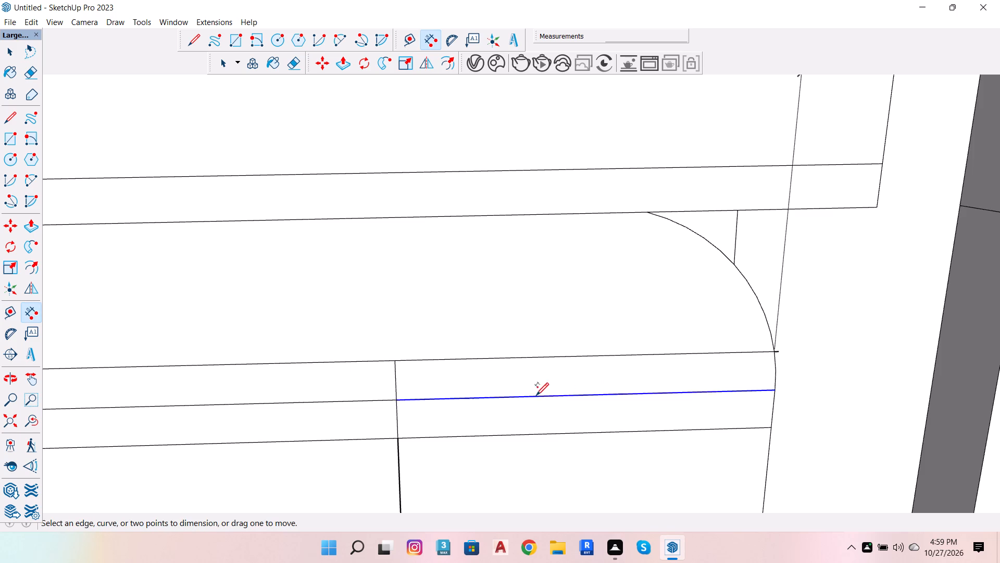
left_click(394, 361)
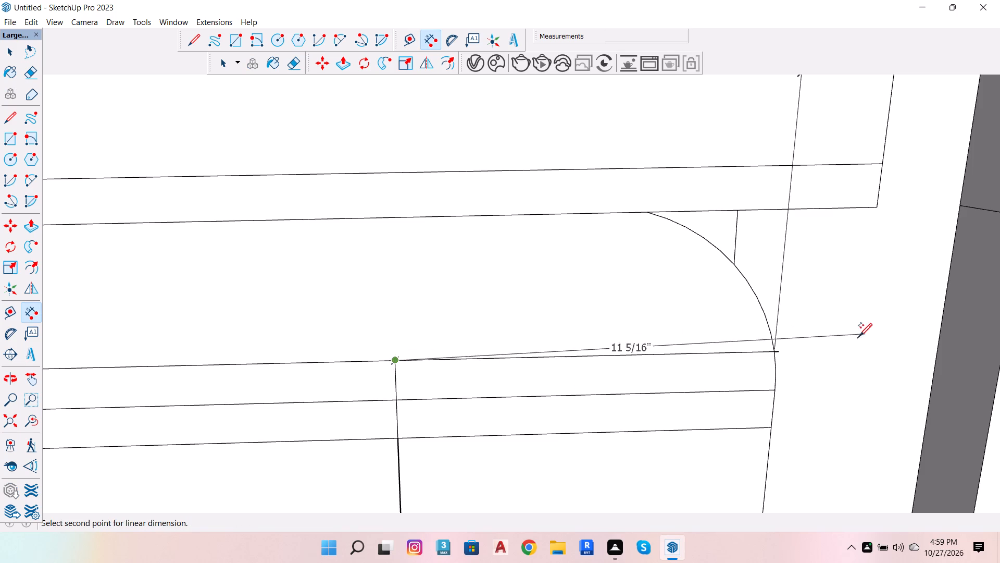
left_click(775, 349)
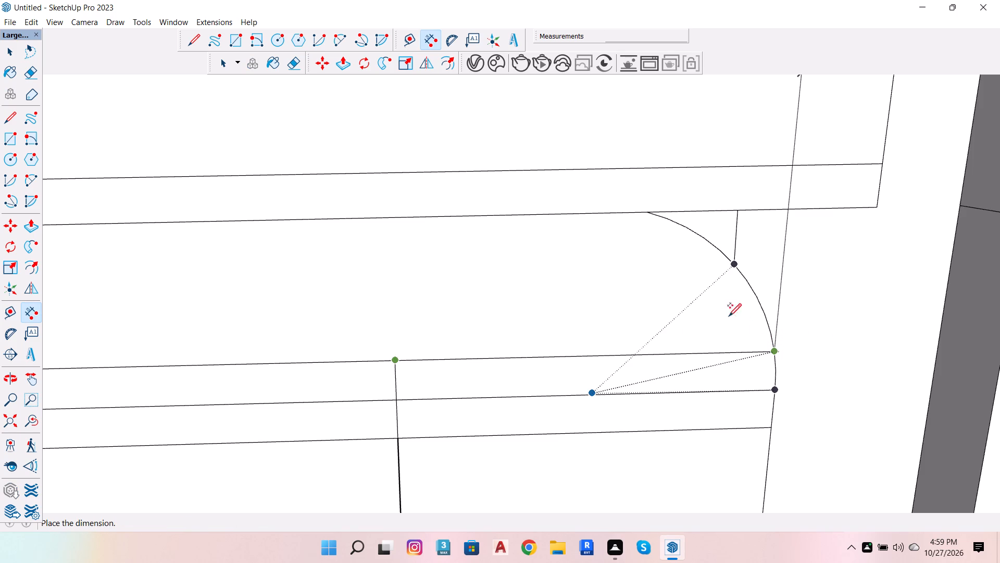
scroll(680, 325, "down", 5)
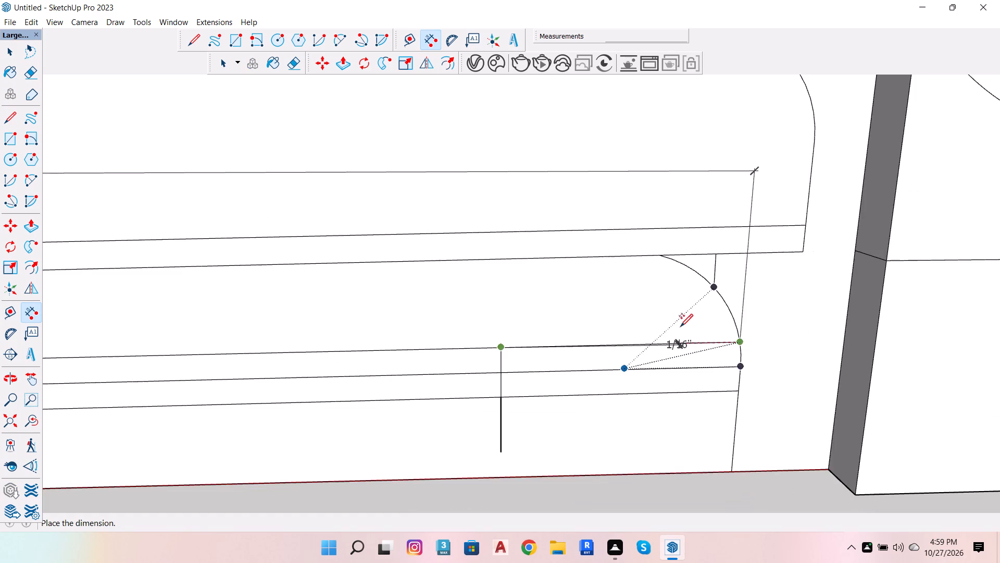
scroll(680, 326, "down", 5)
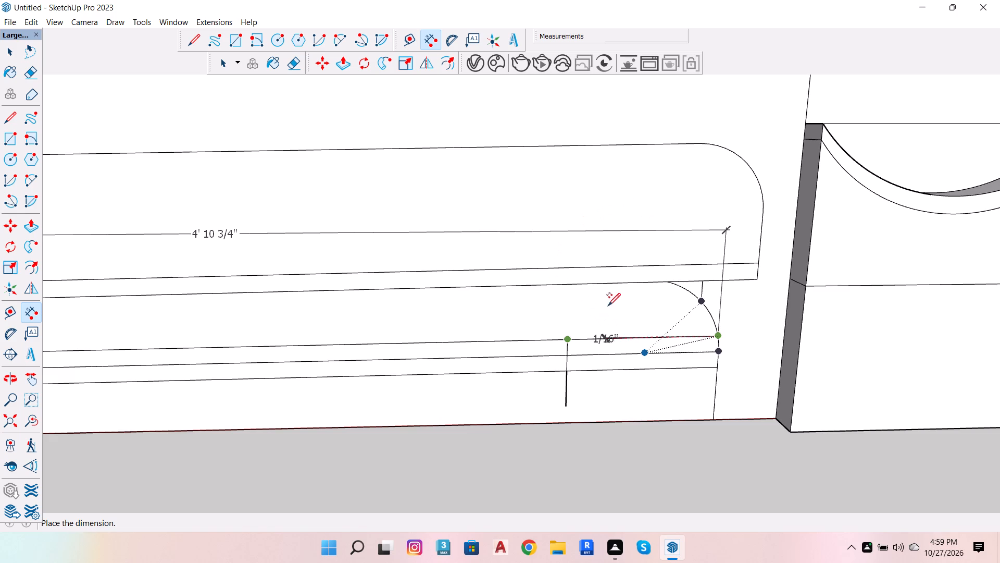
left_click(703, 331)
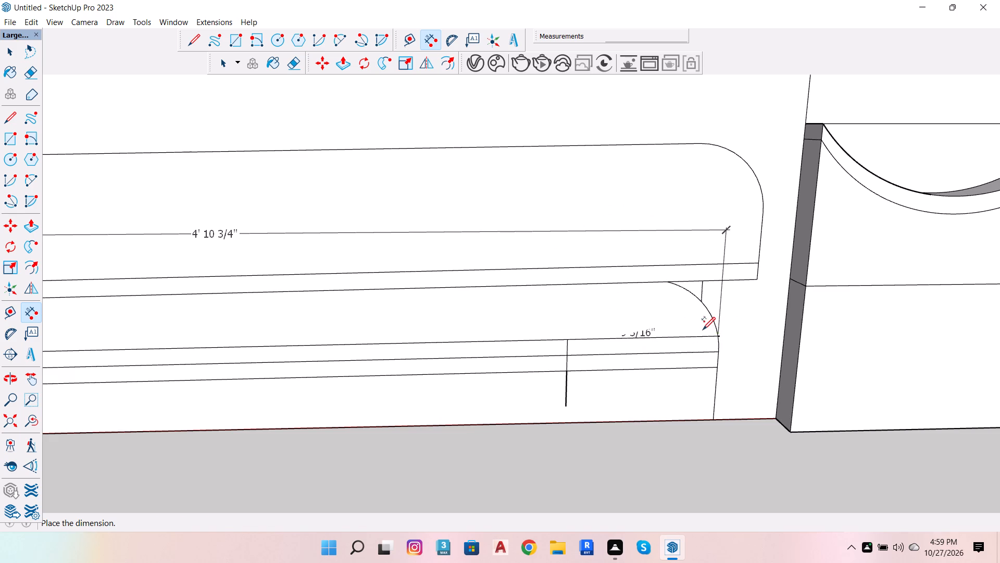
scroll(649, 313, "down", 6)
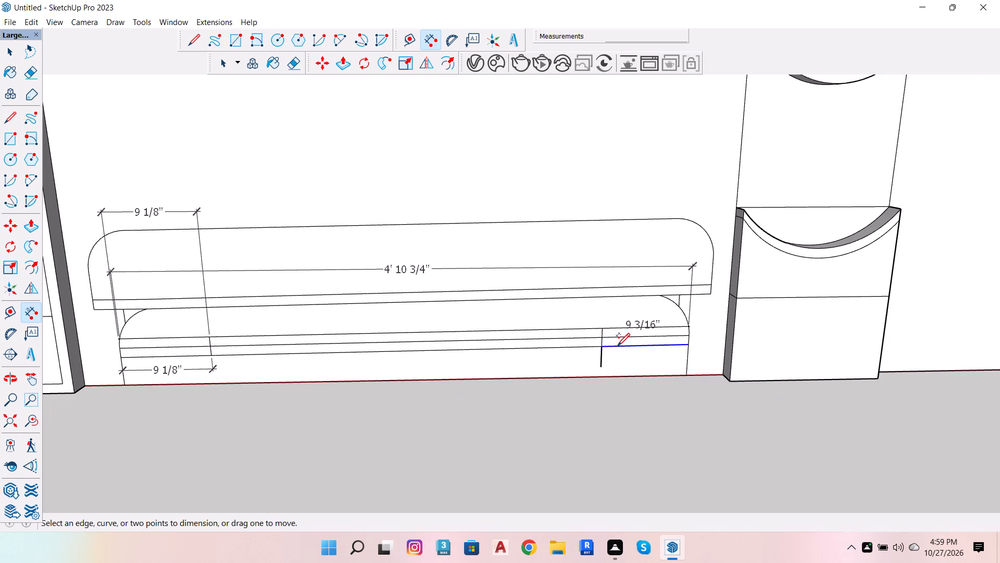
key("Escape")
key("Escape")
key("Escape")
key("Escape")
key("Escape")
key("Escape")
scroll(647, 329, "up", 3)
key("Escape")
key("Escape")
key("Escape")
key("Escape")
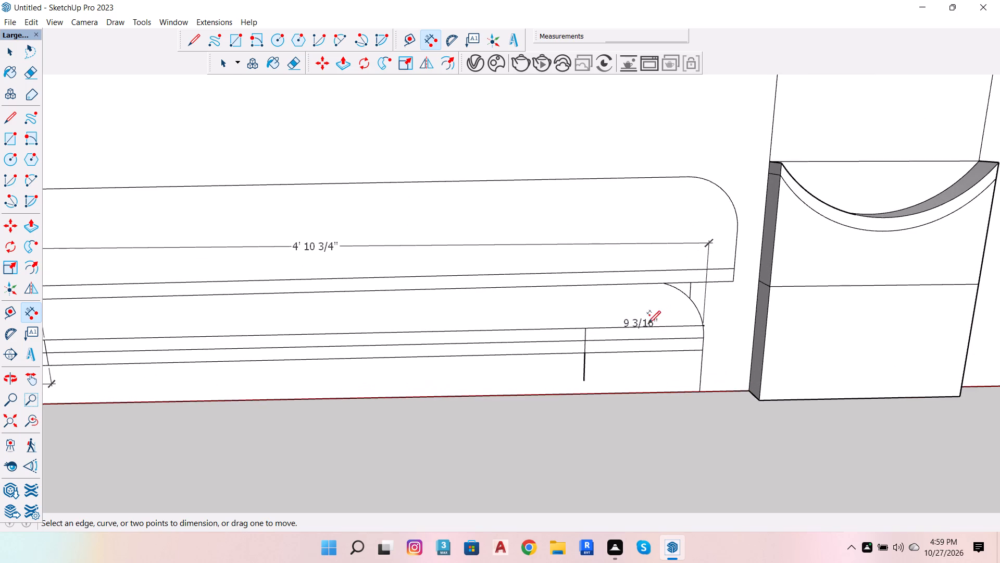
Delete the 9 3/16" dimension above the topmost dividing line at the narrow-panel end.
key("space")
left_click(639, 323)
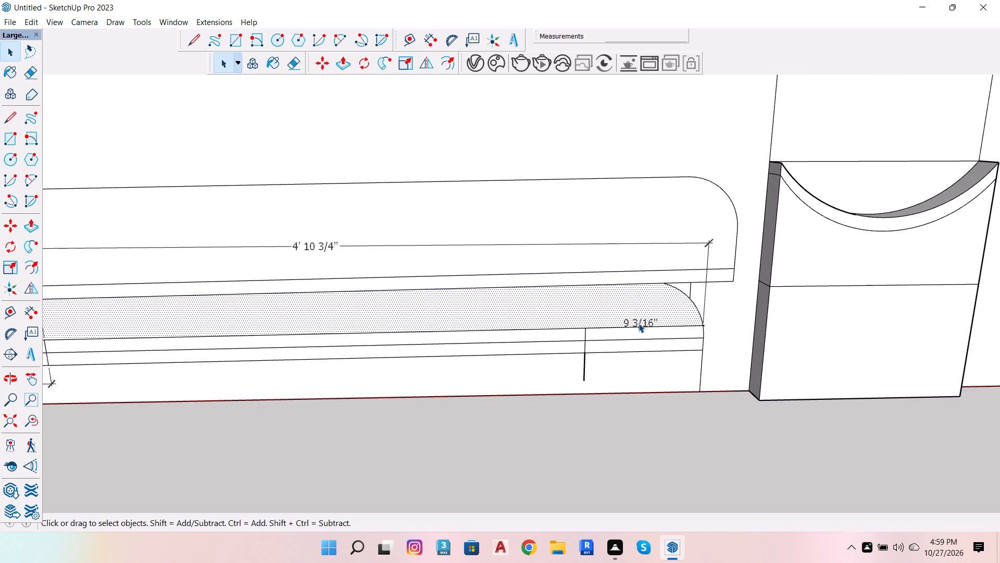
scroll(647, 322, "up", 5)
key("Escape")
key("Escape")
key("Escape")
scroll(643, 335, "down", 3)
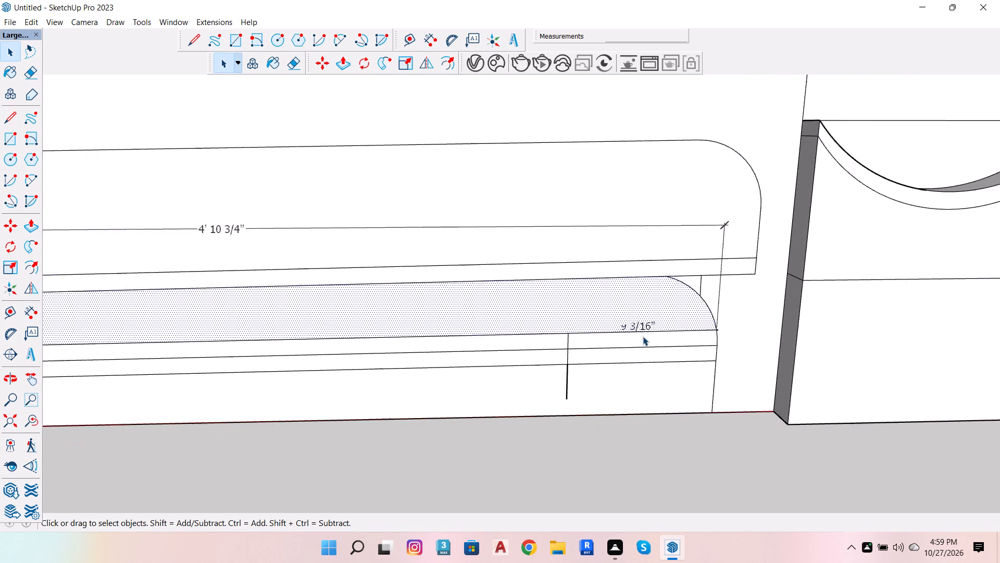
scroll(643, 336, "down", 1)
key("Escape")
key("space")
key("space")
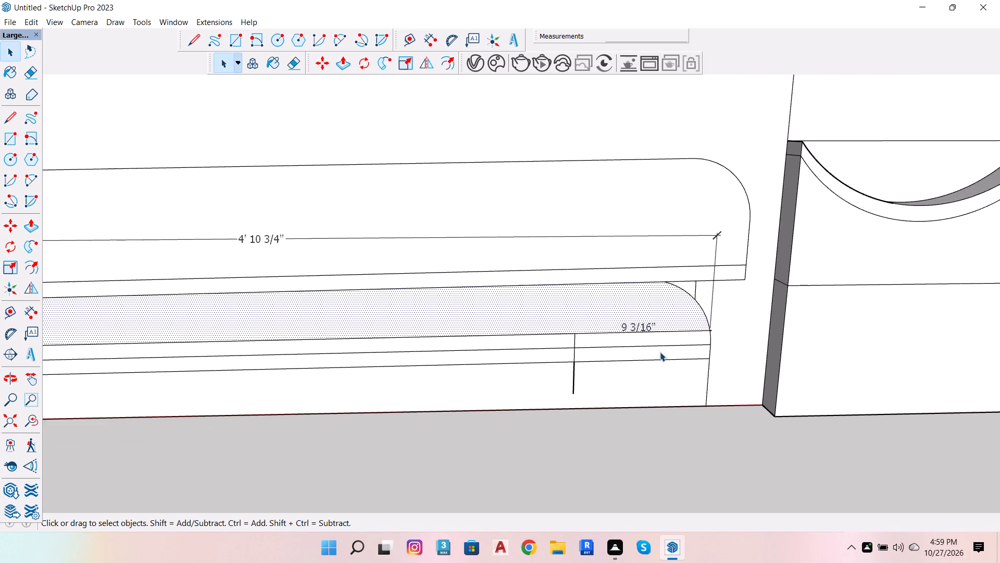
left_click(764, 524)
left_click(669, 447)
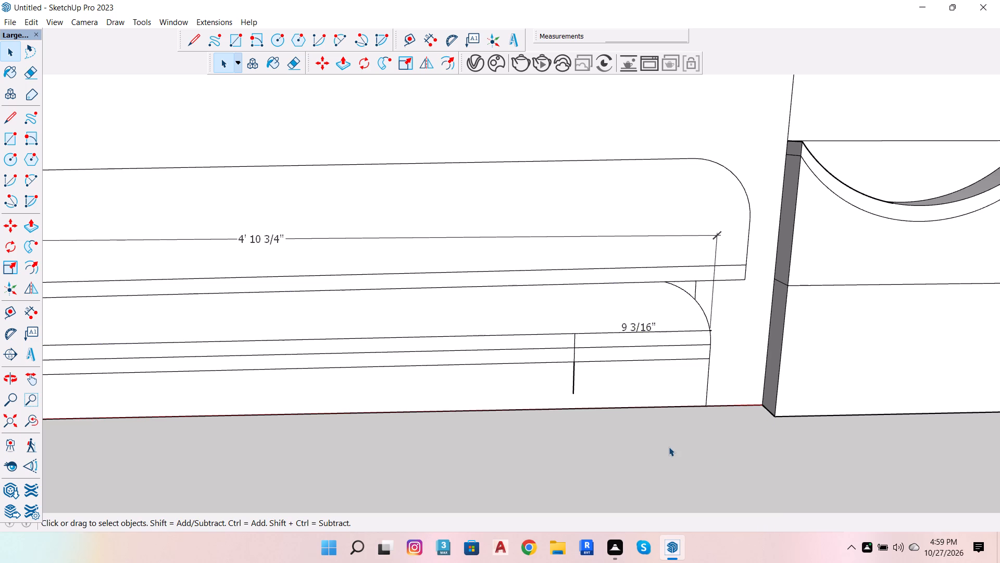
scroll(646, 308, "up", 3)
scroll(647, 329, "down", 3)
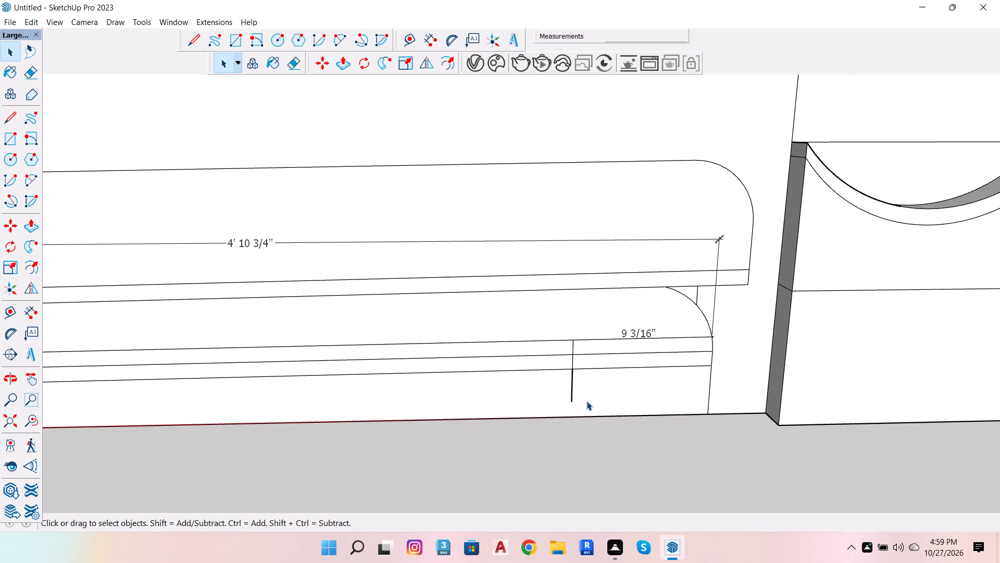
left_click(571, 396)
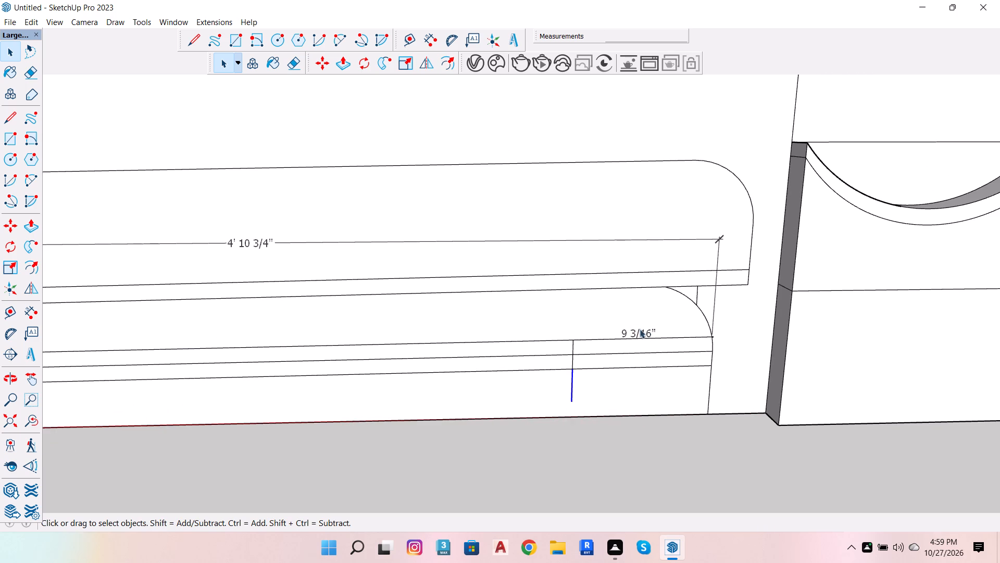
left_click(635, 333)
left_click(635, 334)
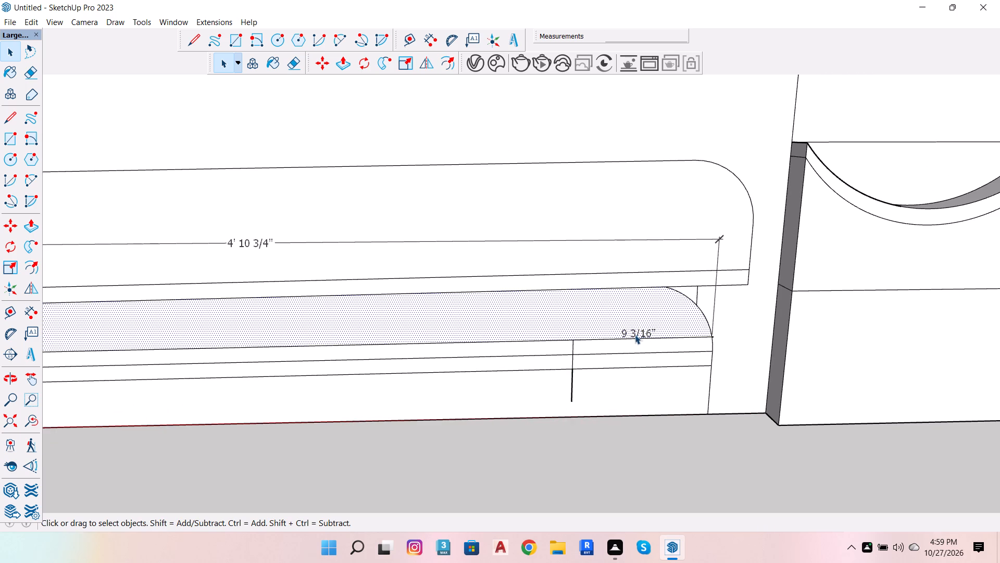
left_click(636, 335)
left_click(641, 332)
left_click_drag(655, 332, 626, 339)
left_click_drag(626, 339, 617, 339)
left_click(650, 328)
left_click_drag(653, 329, 655, 332)
left_click_drag(655, 332, 614, 347)
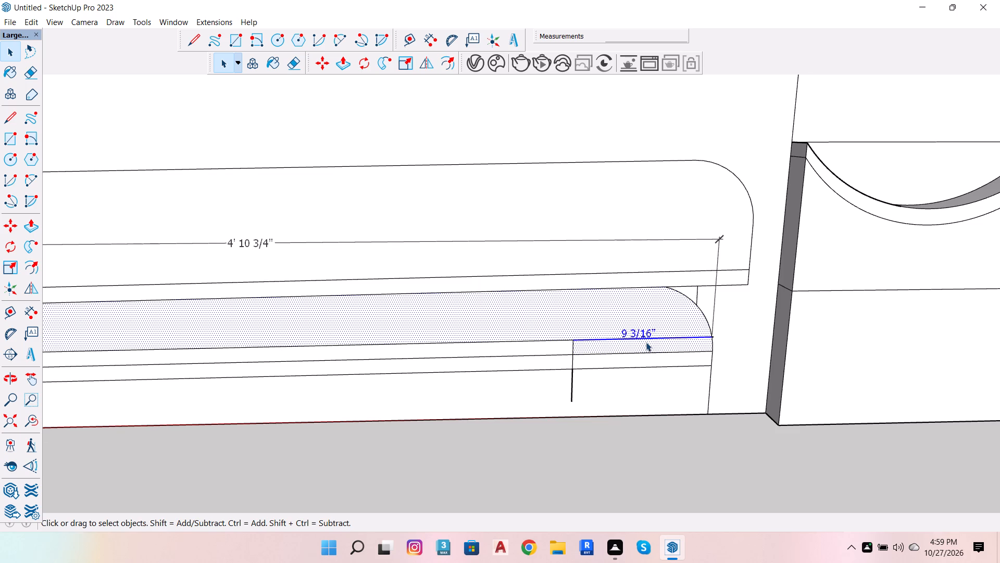
scroll(646, 342, "up", 5)
scroll(646, 338, "down", 5)
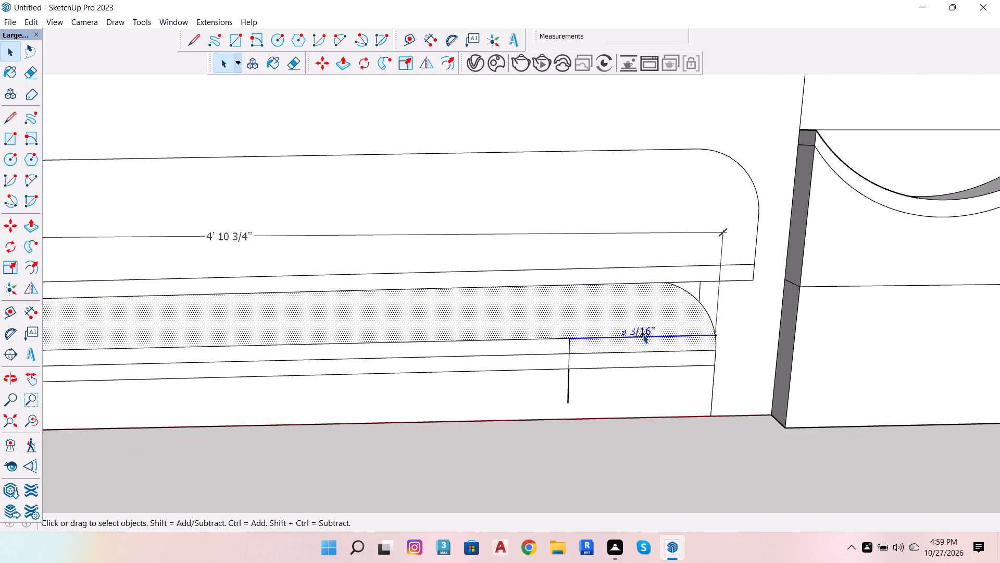
left_click(647, 335, "shift")
left_click(649, 337, "shift")
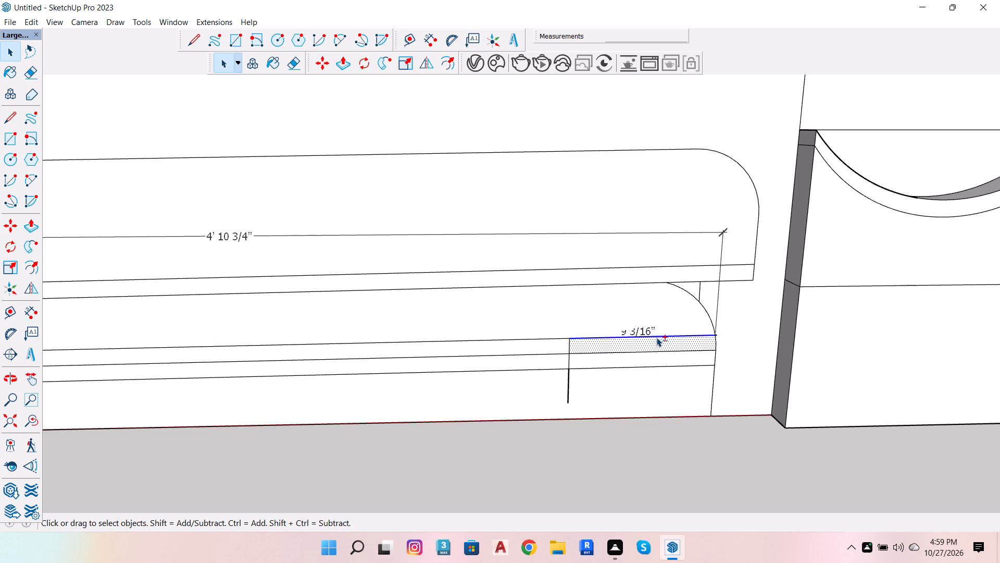
left_click(658, 337, "shift")
left_click(659, 343, "shift")
scroll(652, 327, "up", 4)
scroll(651, 325, "down", 4)
left_click(644, 330)
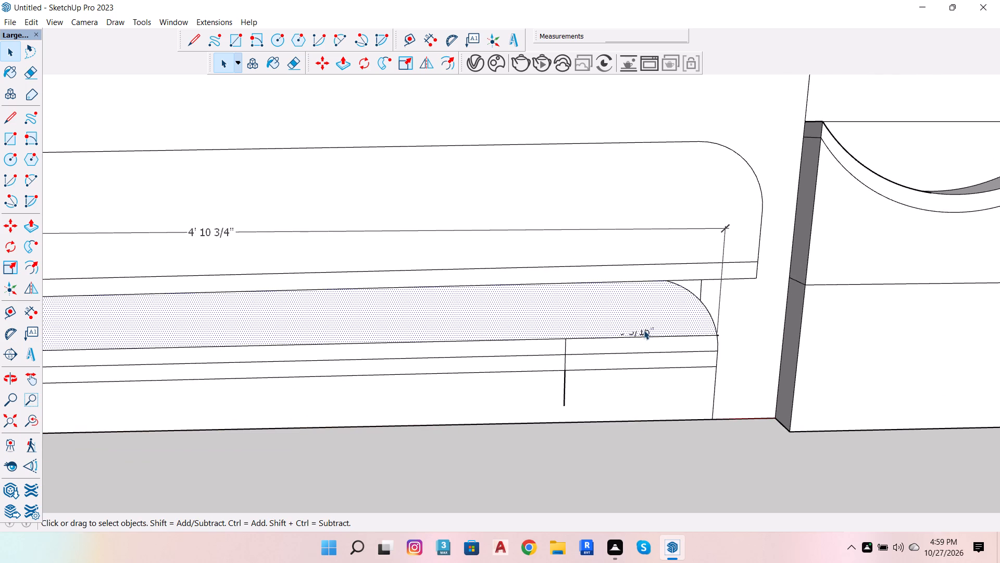
left_click(647, 333)
left_click_drag(658, 333, 611, 328)
left_click_drag(611, 328, 609, 319)
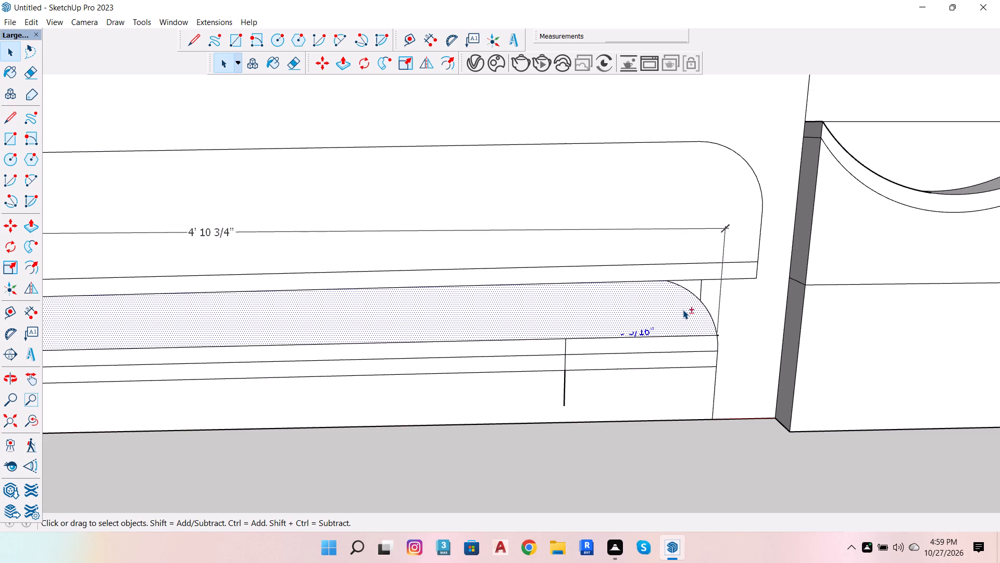
left_click(680, 305, "shift")
key("shift+Delete")
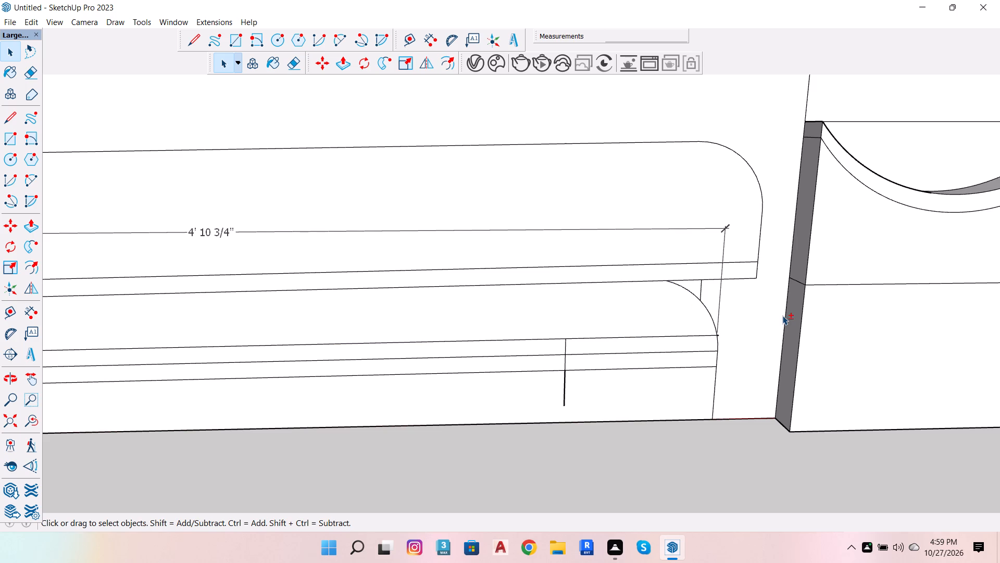
Delete the lower 9 1/8" dimension beneath the bands at the opposite end of the strip.
scroll(701, 369, "down", 4)
scroll(300, 436, "down", 4)
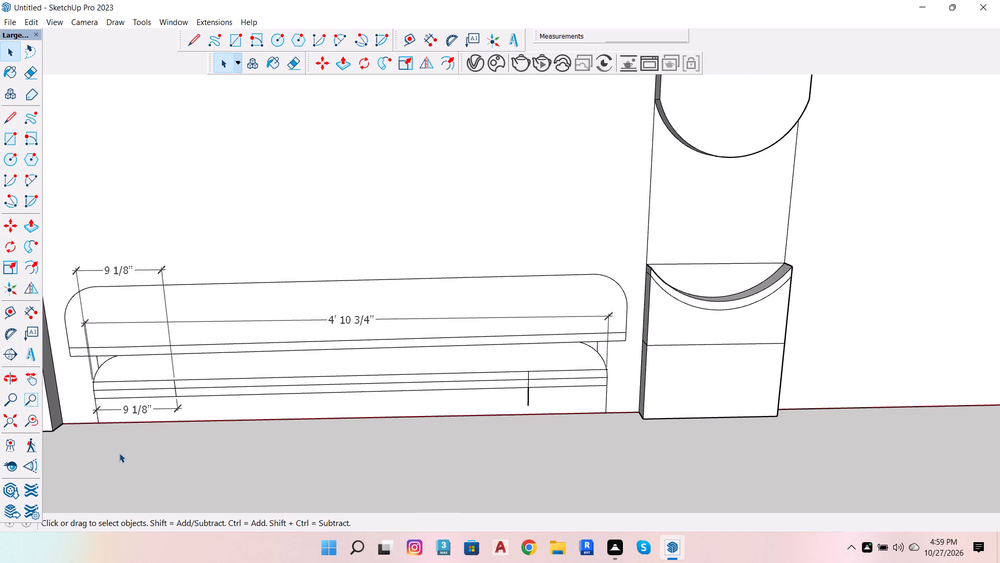
scroll(106, 434, "up", 5)
left_click(147, 402)
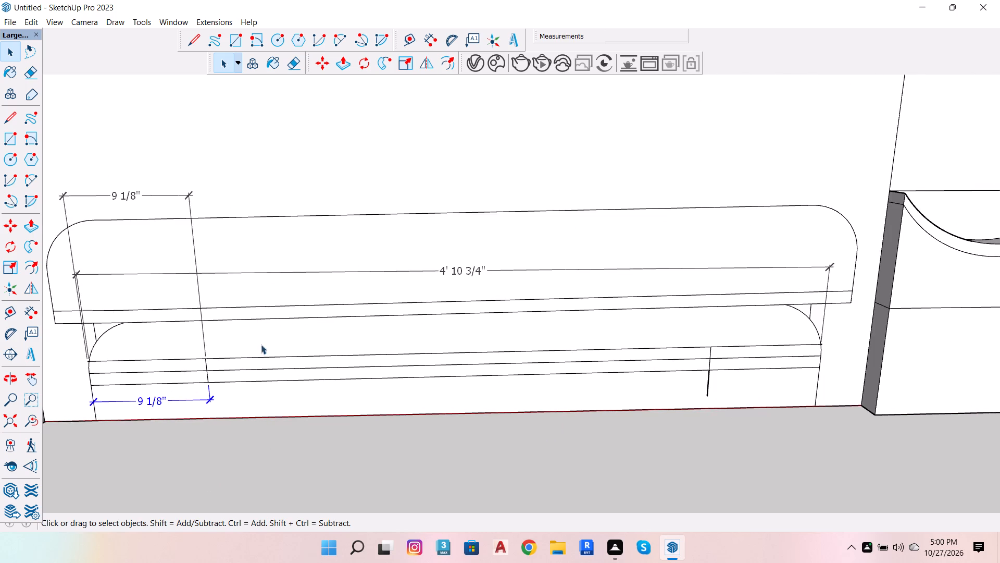
key("shift+Delete")
At the narrow-panel end, erase the vertical line's overhang and the outer segments of the topmost and lowest dividing lines.
left_click(22, 75)
scroll(653, 393, "up", 3)
left_click_drag(726, 384, 725, 384)
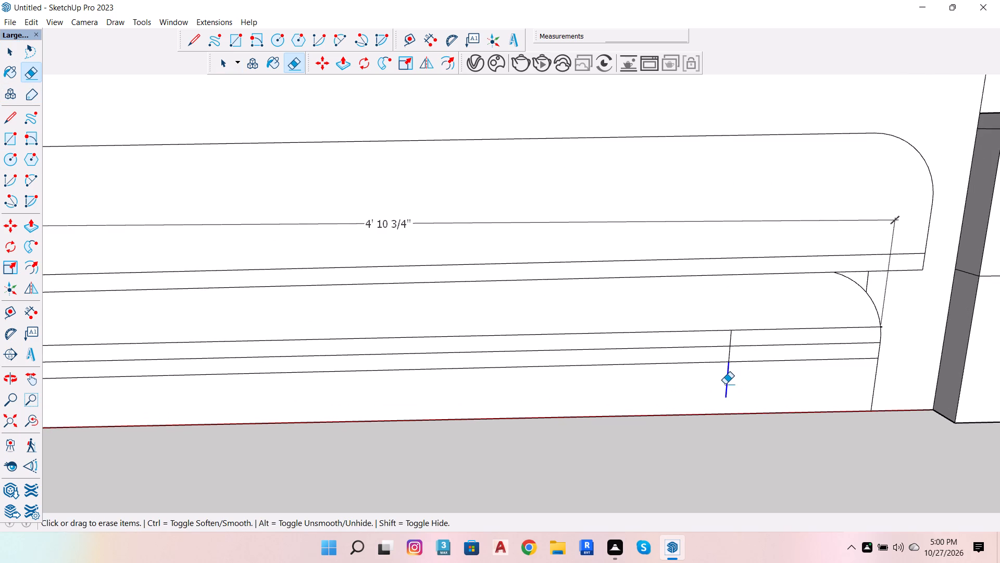
left_click_drag(725, 384, 740, 378)
left_click_drag(770, 327, 771, 337)
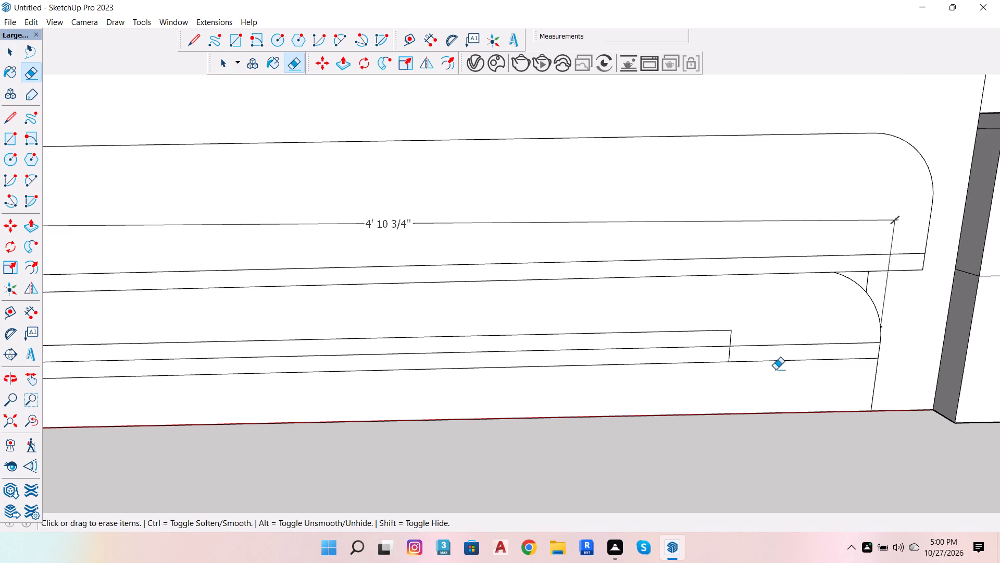
left_click_drag(778, 364, 778, 360)
Erase the short line stub at the rounded end beside the narrow panel and the 4' 10 3/4" dimension.
scroll(829, 239, "down", 5)
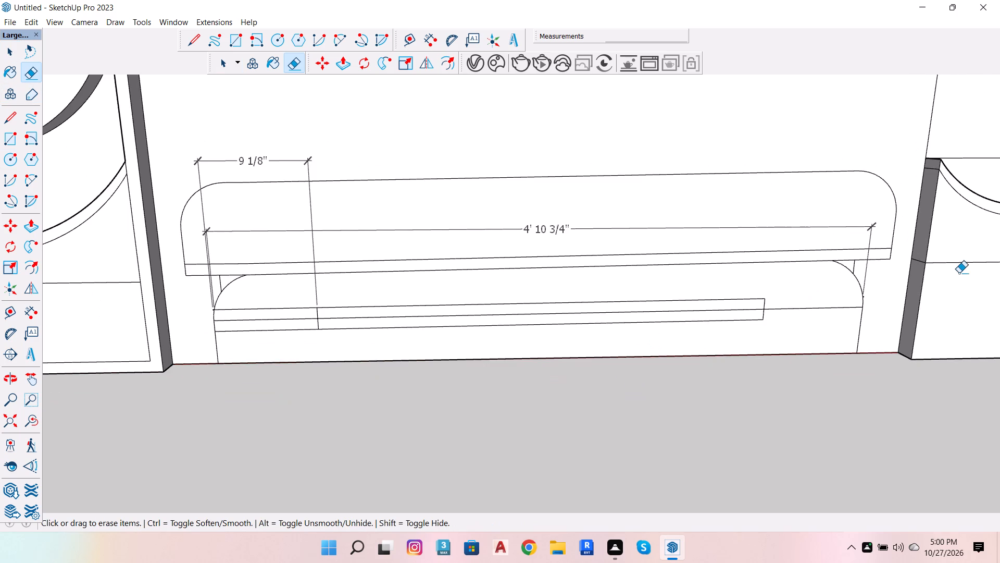
scroll(959, 273, "up", 3)
scroll(860, 294, "up", 12)
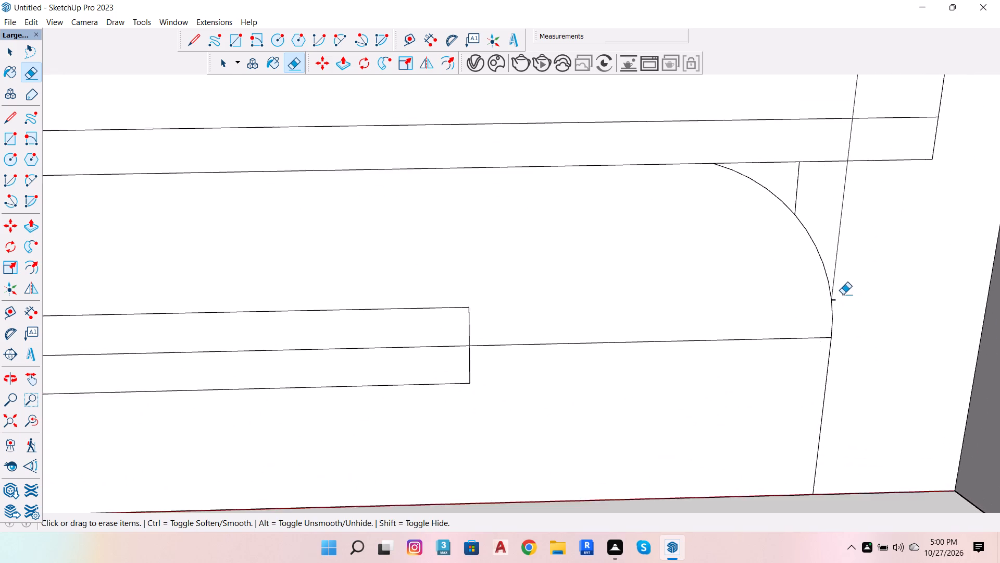
left_click(834, 299)
left_click(831, 267)
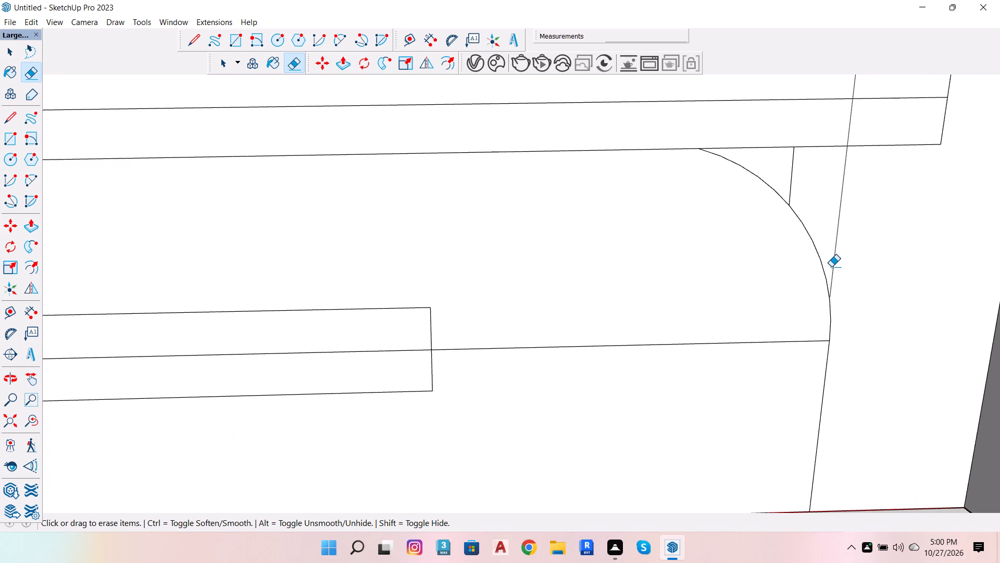
Erase the remaining 9 1/8" dimension above the upper rounded strip.
scroll(849, 287, "down", 11)
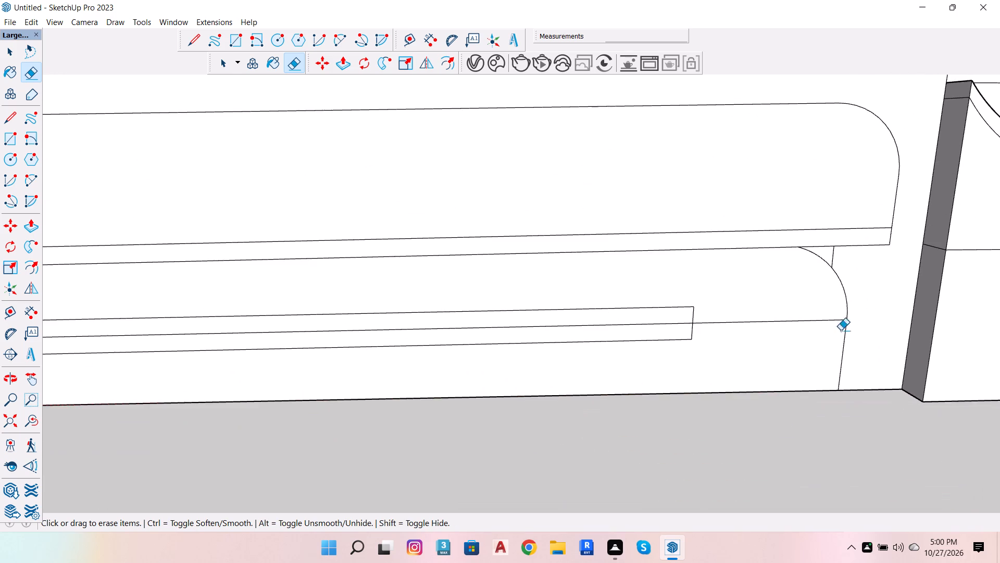
scroll(820, 335, "down", 6)
scroll(152, 342, "up", 3)
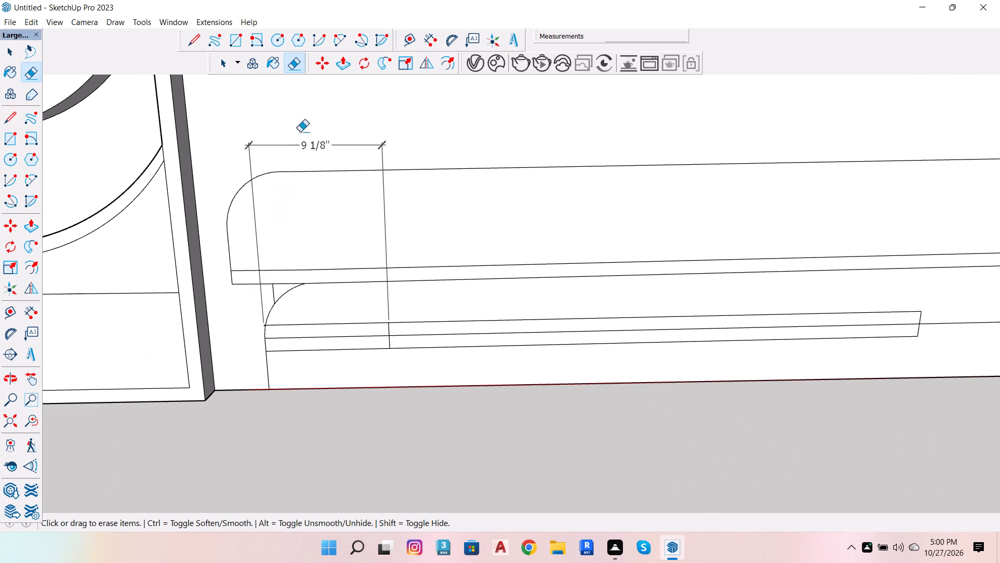
left_click_drag(304, 109, 308, 150)
Erase the outer segments of the topmost and lowest dividing lines at the end opposite the narrow panel.
scroll(380, 328, "up", 3)
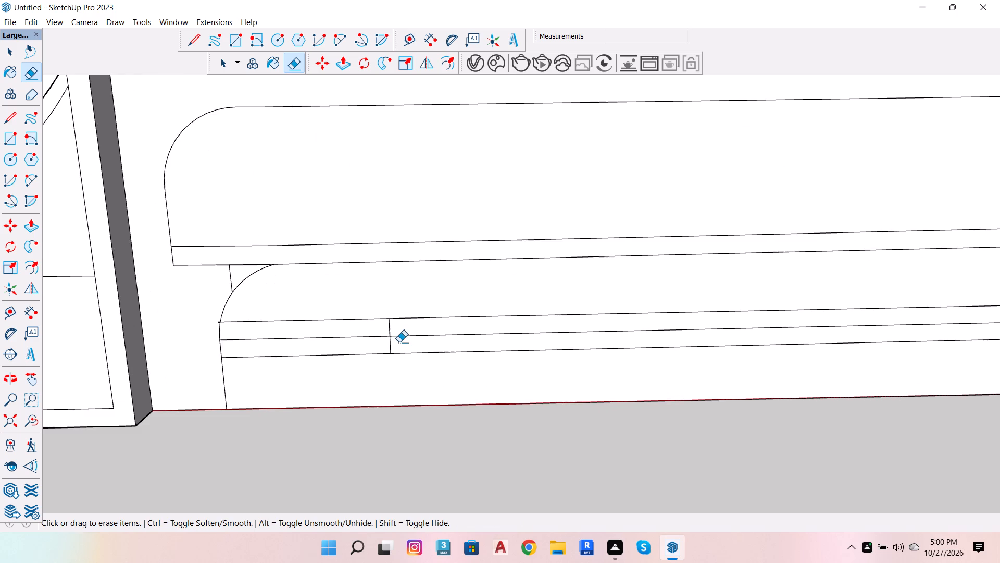
left_click_drag(359, 322, 362, 317)
left_click_drag(352, 360, 355, 354)
scroll(324, 391, "down", 6)
scroll(549, 361, "down", 2)
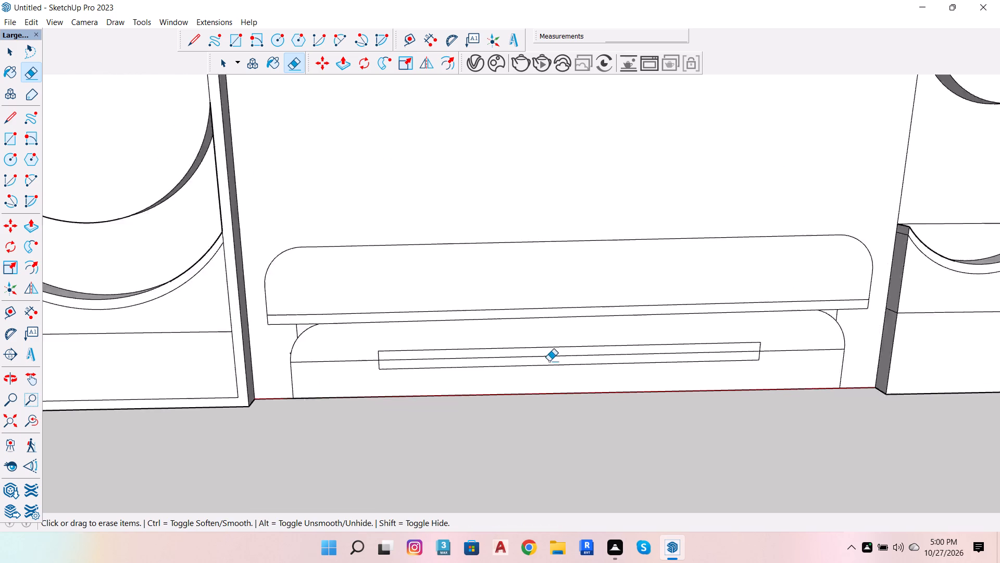
scroll(549, 361, "down", 1)
scroll(561, 394, "up", 4)
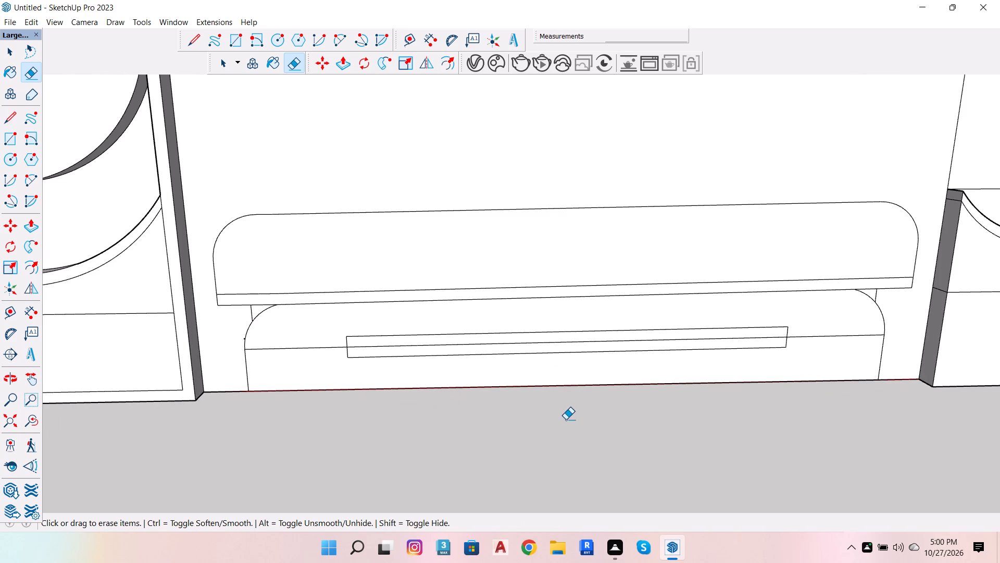
key("Escape")
key("space")
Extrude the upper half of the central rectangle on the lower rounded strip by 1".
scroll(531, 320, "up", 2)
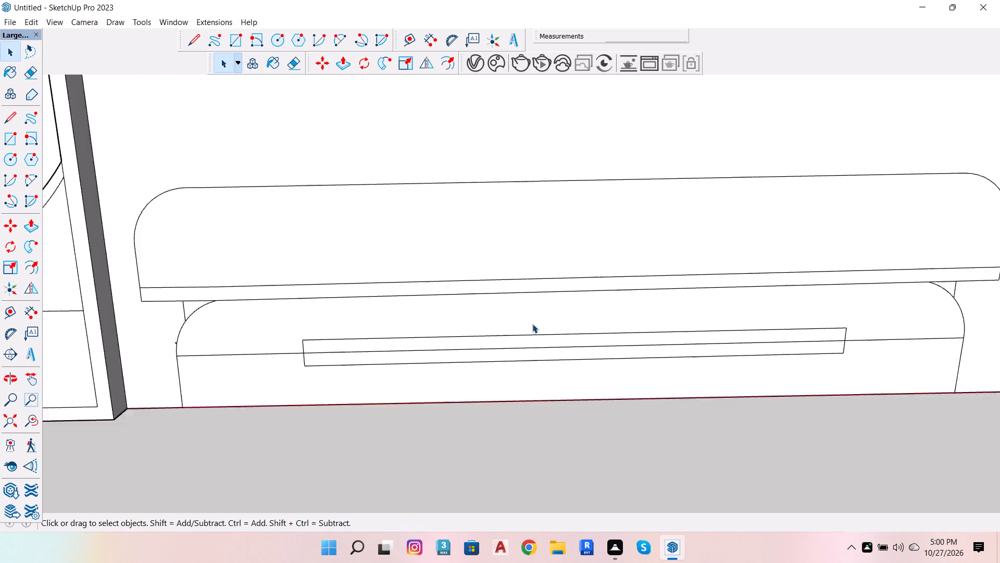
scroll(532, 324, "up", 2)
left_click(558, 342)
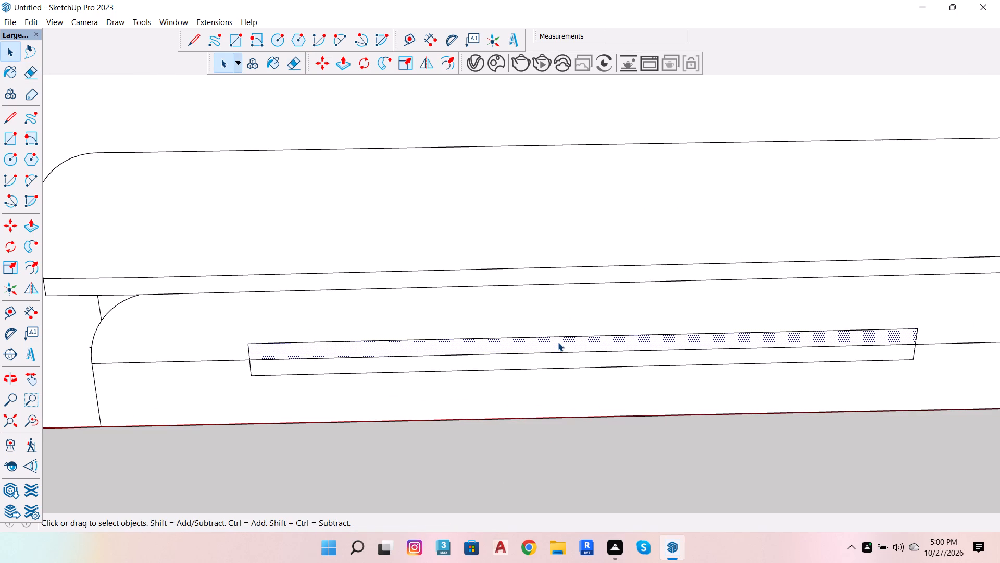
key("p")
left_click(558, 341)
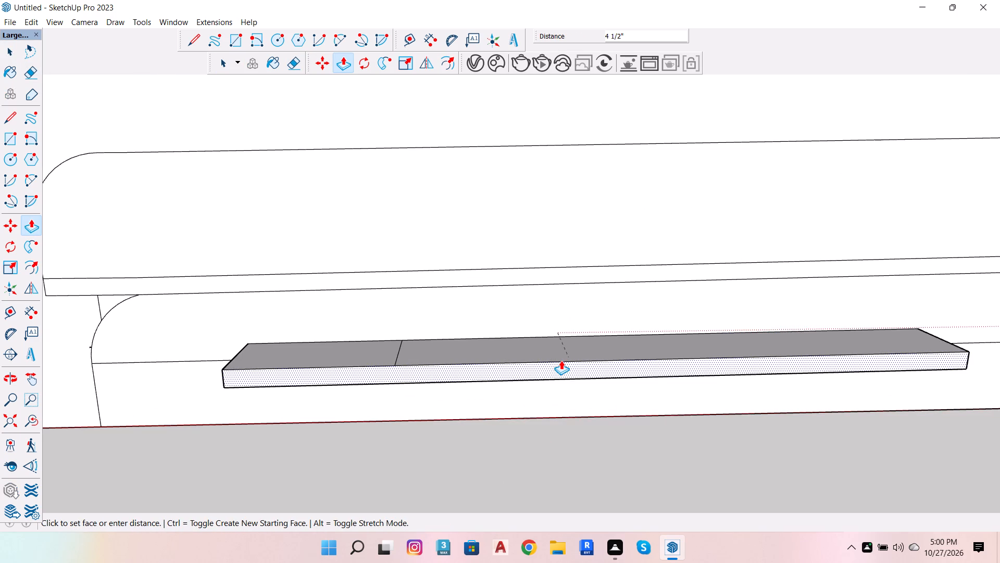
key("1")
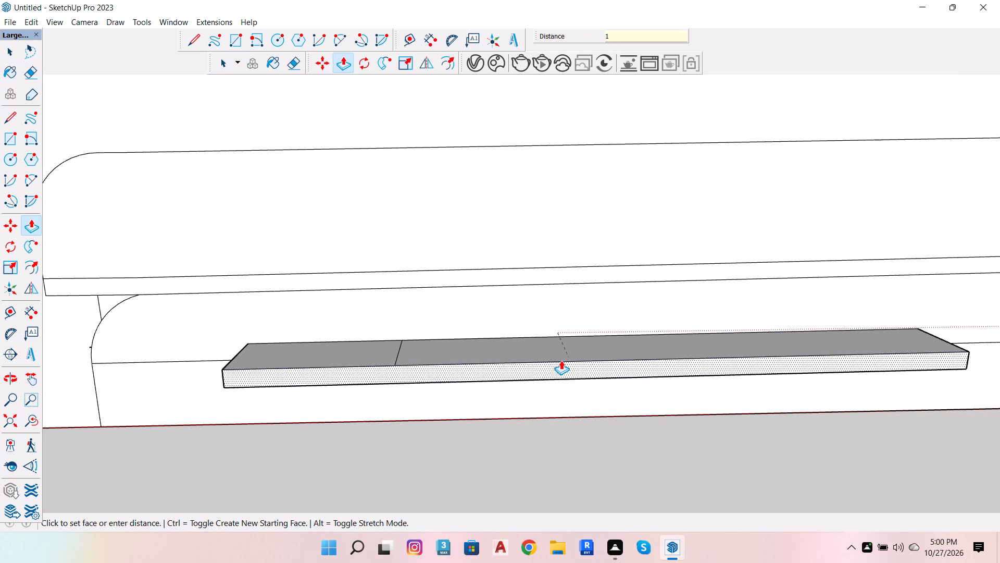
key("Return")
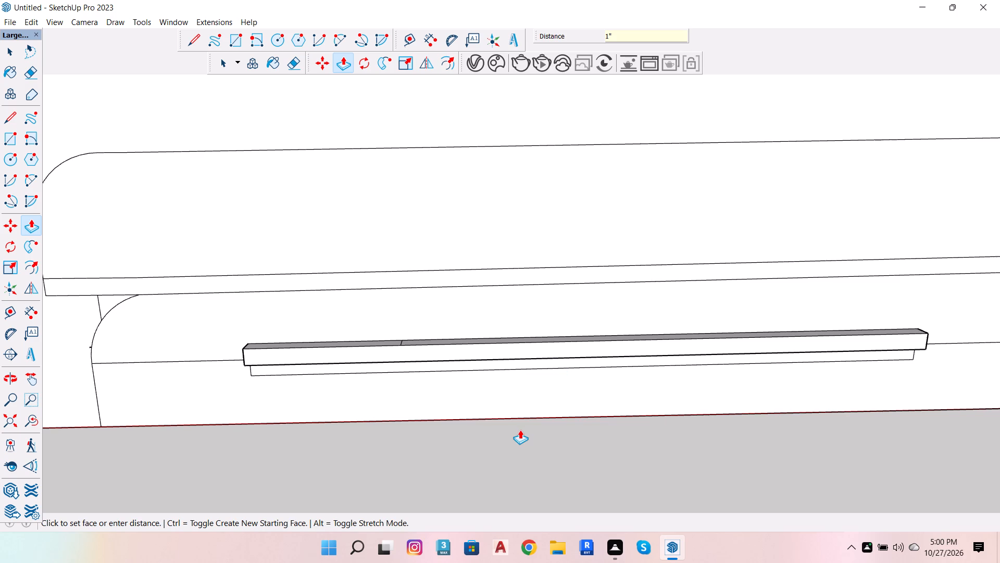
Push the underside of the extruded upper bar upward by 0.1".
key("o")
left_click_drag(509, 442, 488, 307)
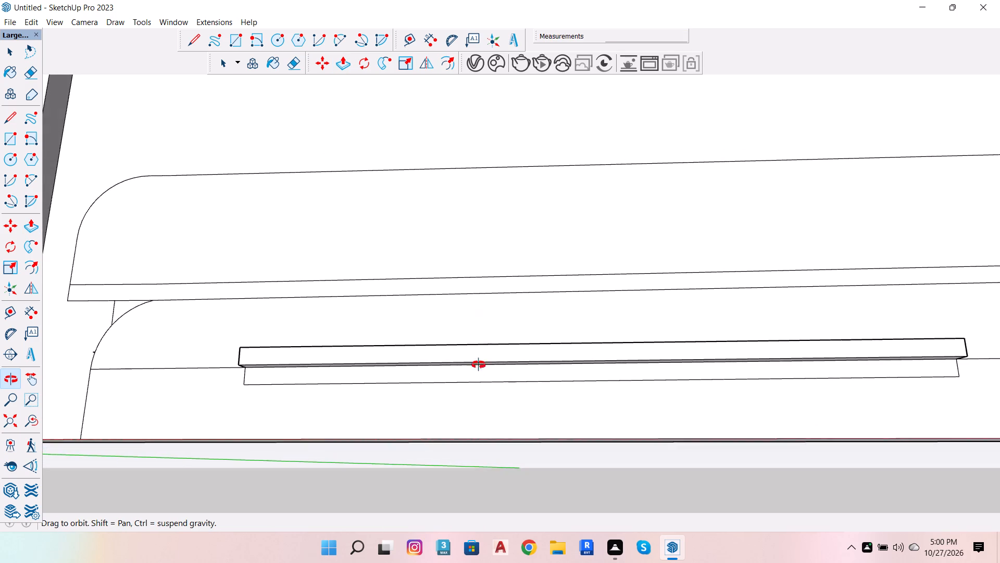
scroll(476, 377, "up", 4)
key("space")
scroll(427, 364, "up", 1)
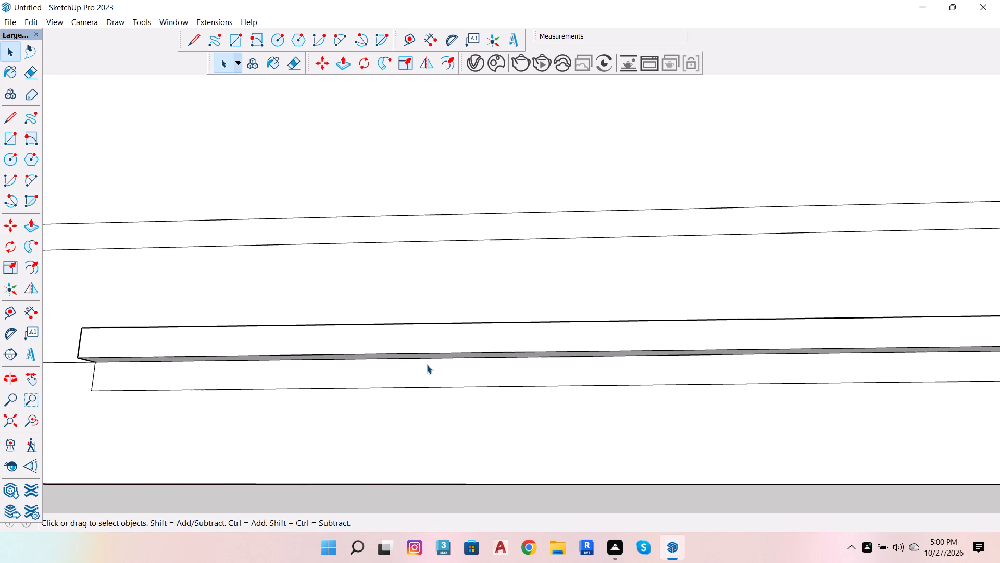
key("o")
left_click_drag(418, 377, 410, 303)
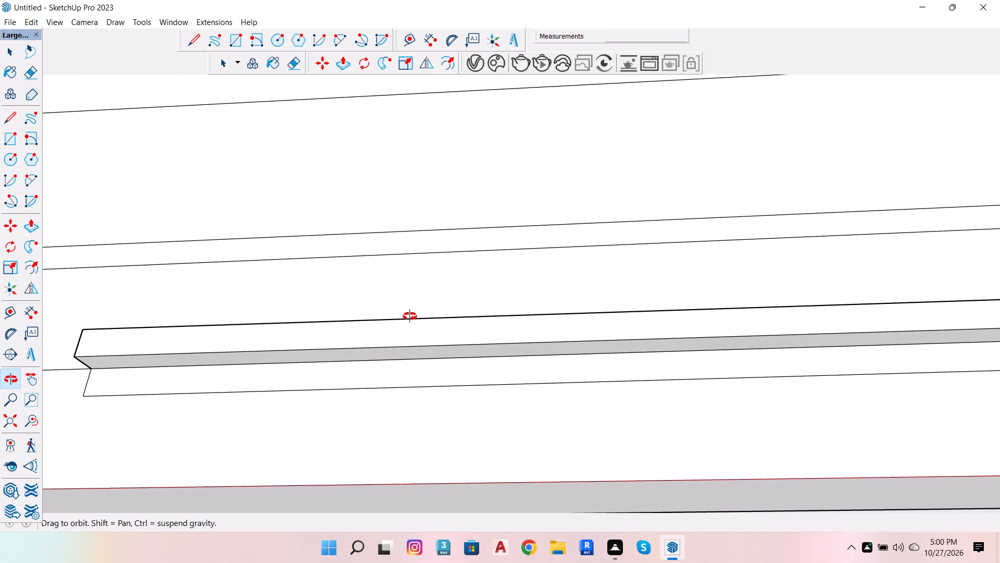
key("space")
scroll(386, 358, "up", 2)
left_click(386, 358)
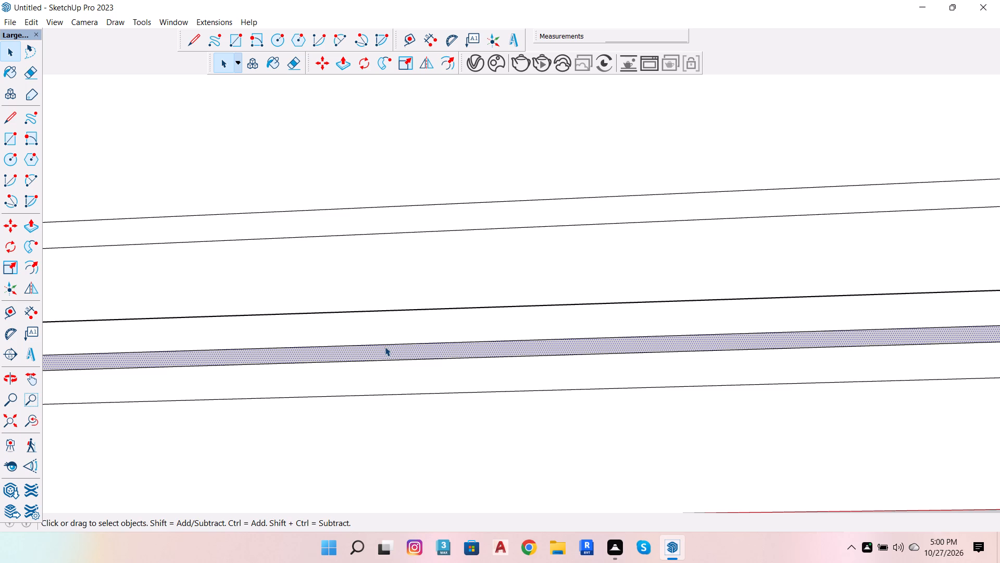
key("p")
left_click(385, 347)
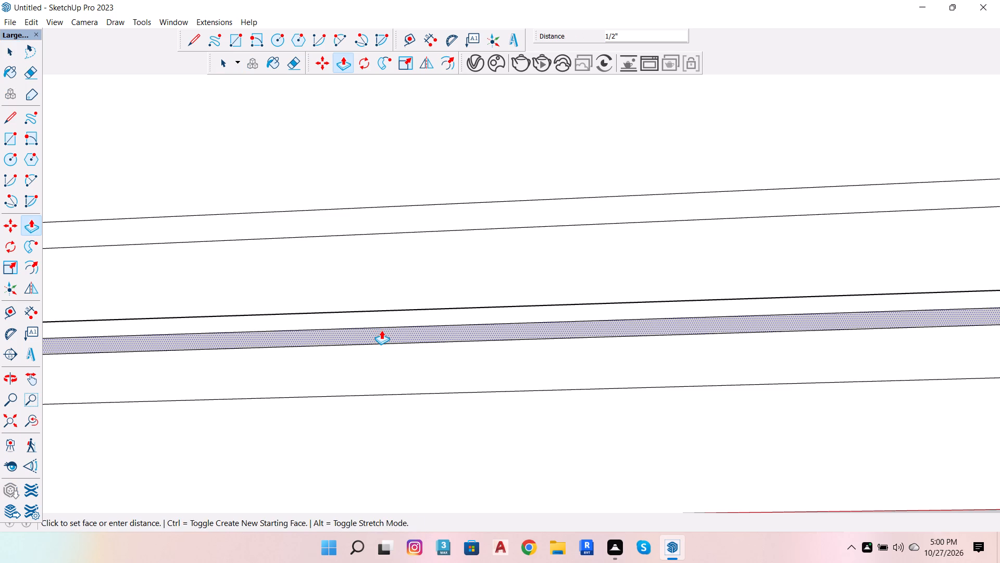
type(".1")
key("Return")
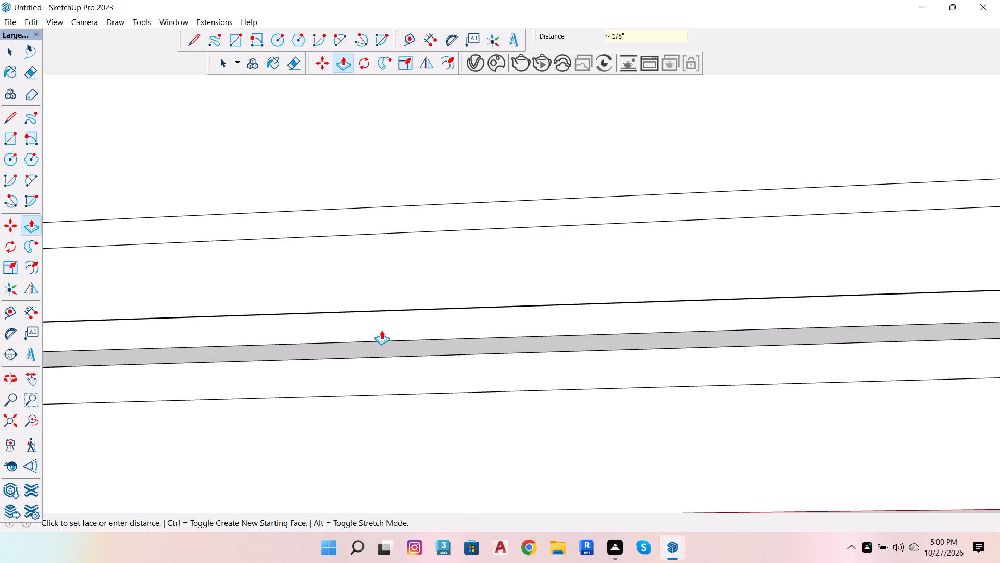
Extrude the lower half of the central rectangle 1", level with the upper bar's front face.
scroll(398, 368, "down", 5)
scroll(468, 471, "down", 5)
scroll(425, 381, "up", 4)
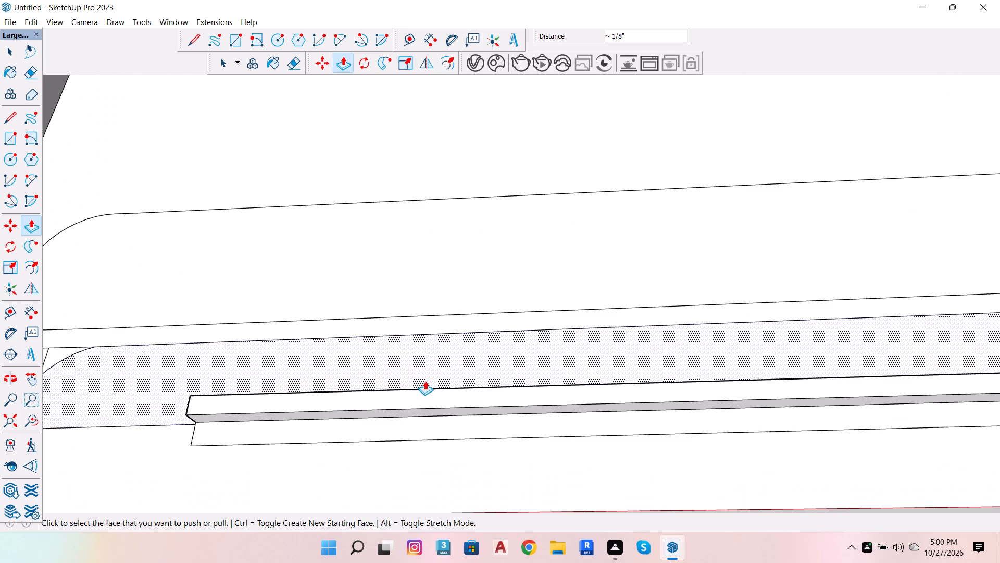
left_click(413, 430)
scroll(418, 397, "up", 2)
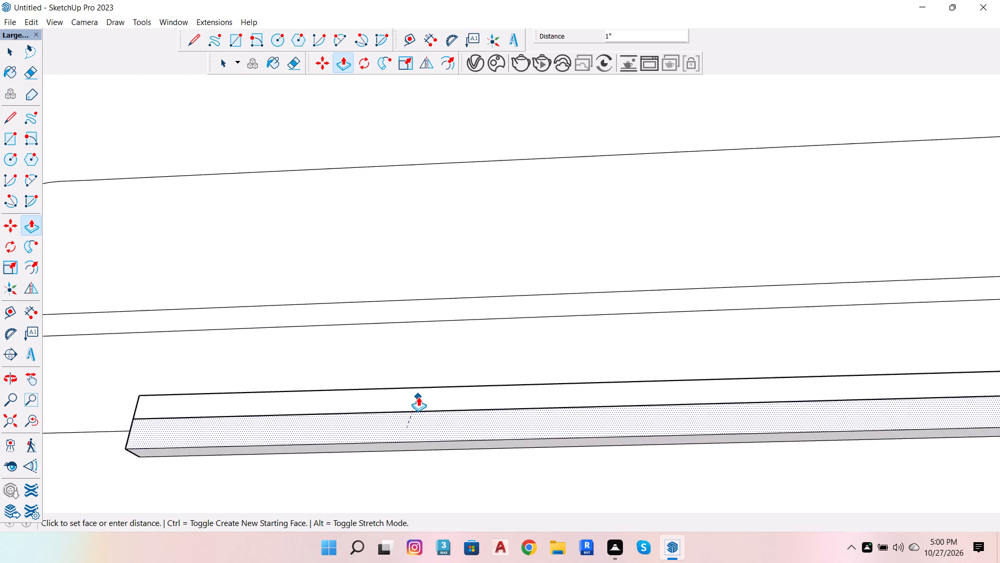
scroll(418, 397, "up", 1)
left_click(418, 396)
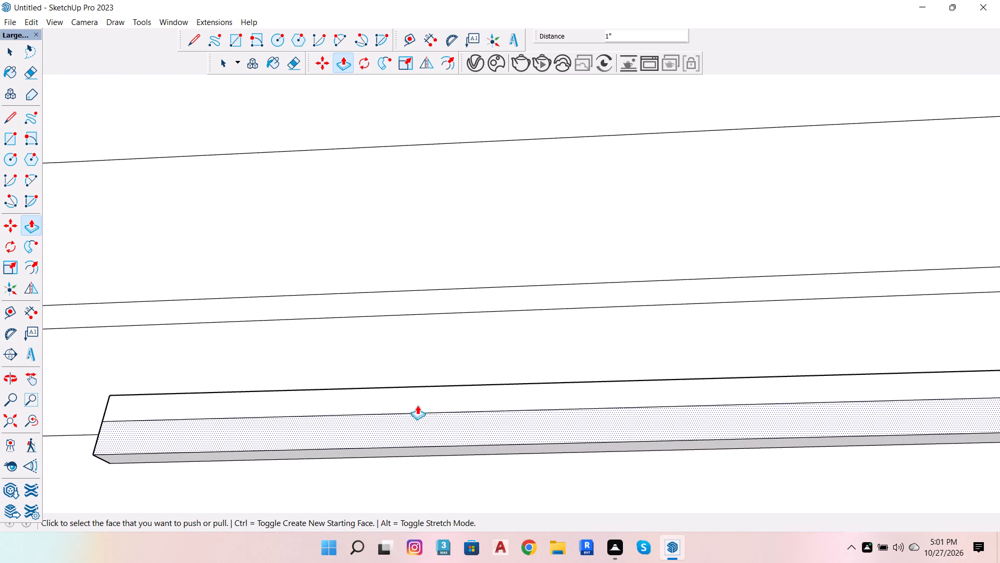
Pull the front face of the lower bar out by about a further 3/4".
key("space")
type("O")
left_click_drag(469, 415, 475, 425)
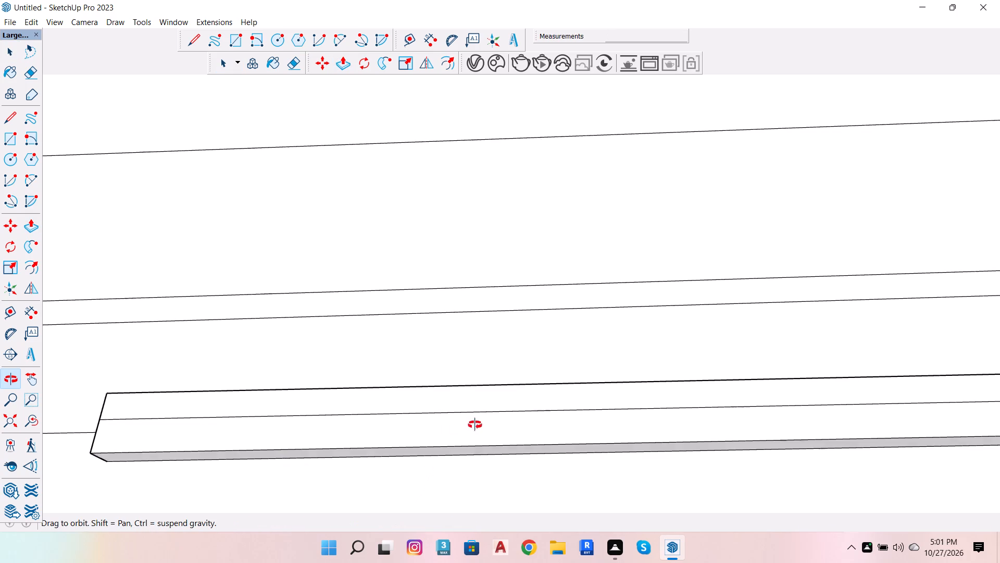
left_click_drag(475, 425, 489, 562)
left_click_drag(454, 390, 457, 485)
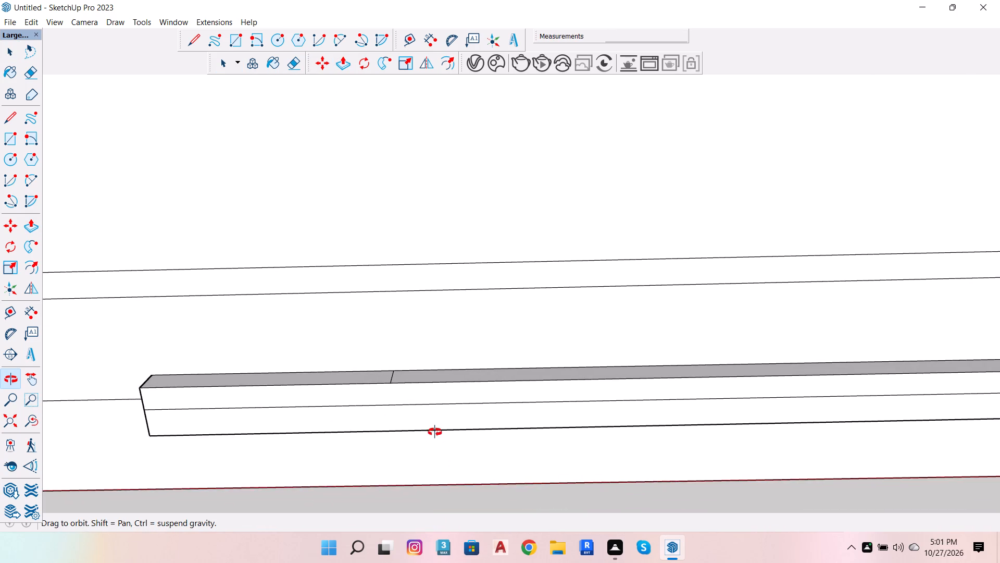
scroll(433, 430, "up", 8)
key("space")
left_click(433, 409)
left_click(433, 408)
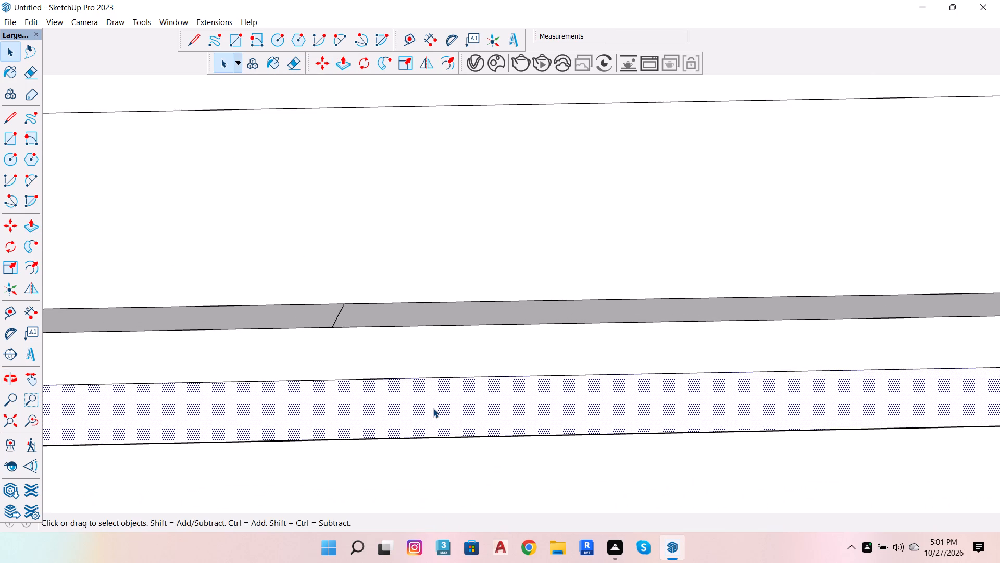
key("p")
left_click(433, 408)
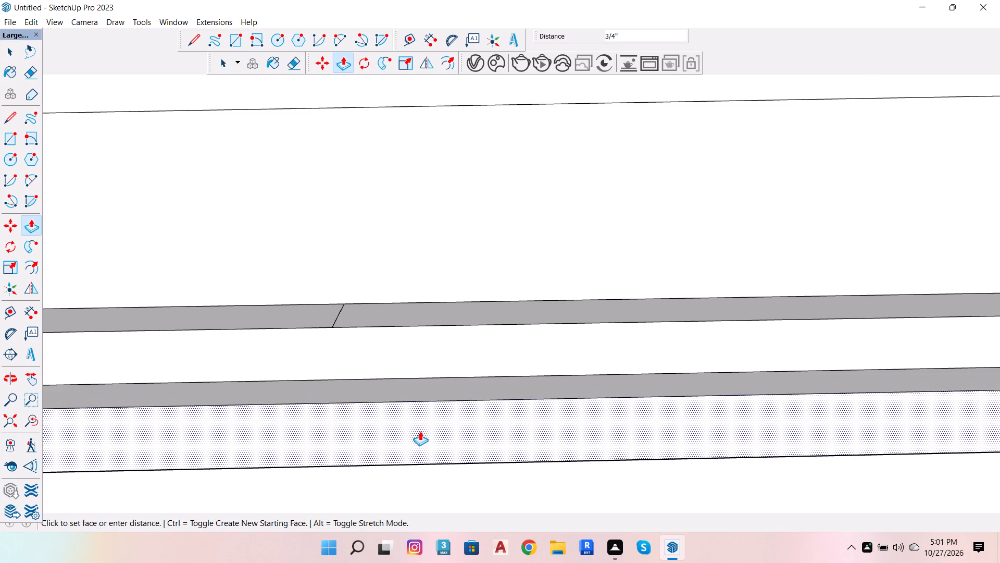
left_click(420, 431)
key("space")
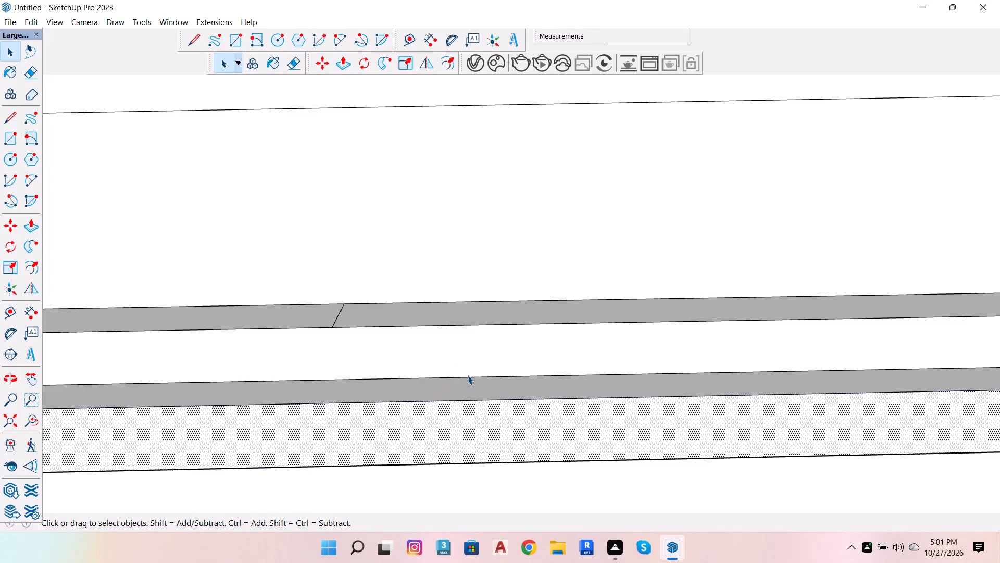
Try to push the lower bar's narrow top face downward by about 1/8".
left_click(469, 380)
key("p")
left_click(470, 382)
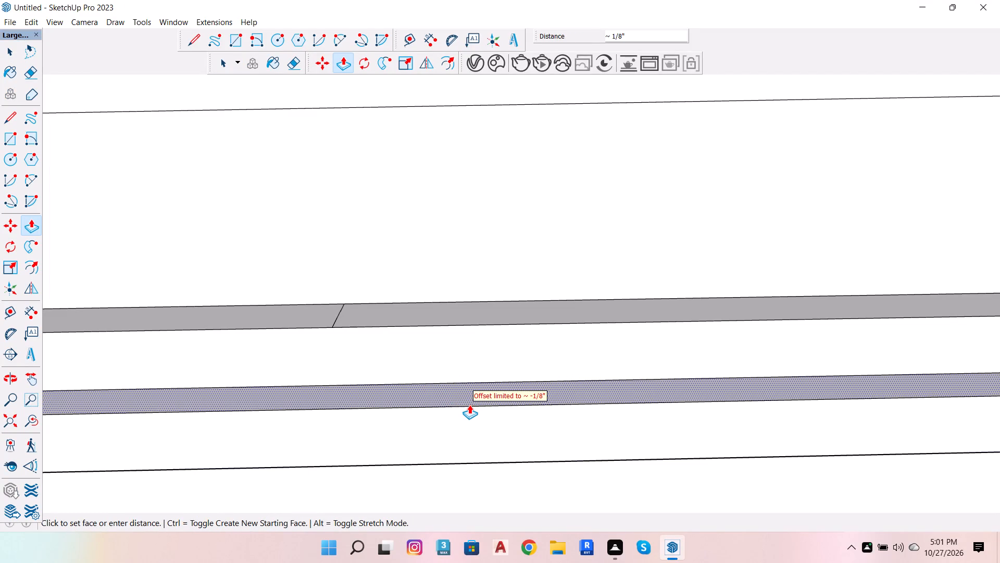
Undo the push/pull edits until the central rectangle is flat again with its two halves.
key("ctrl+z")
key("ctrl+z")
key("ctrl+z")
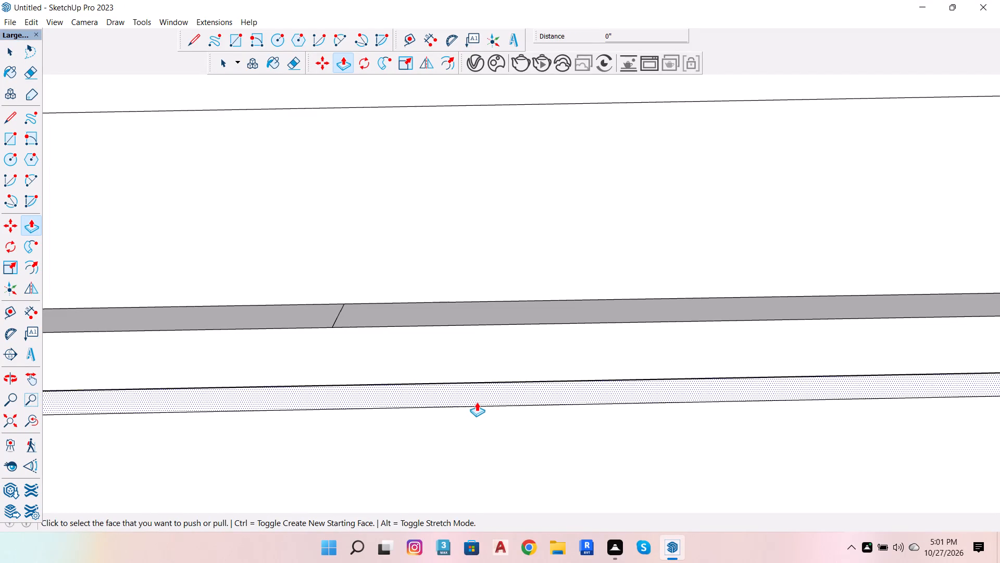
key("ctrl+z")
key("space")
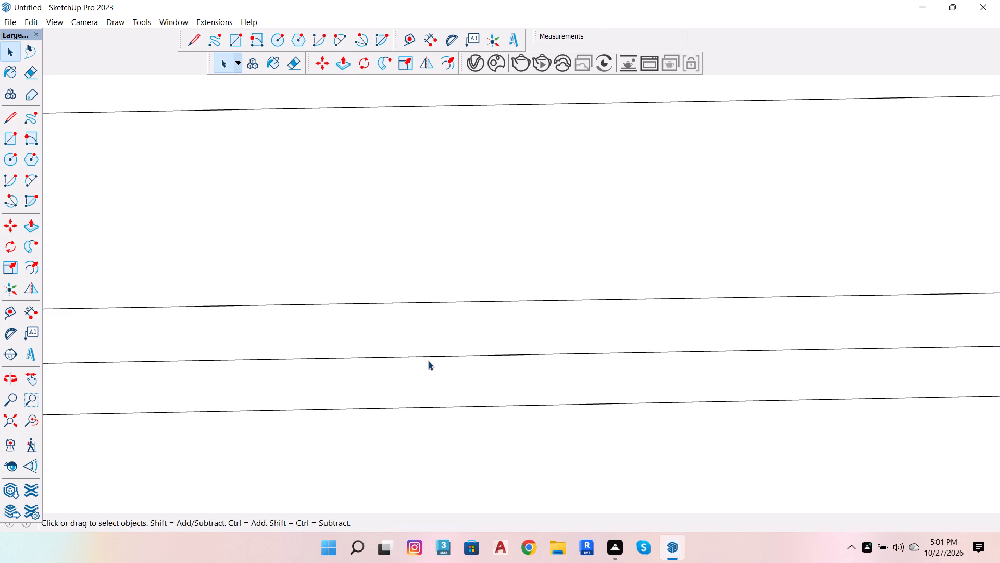
Copy the central rectangle's middle dividing line 0.1" upward.
left_click(439, 358)
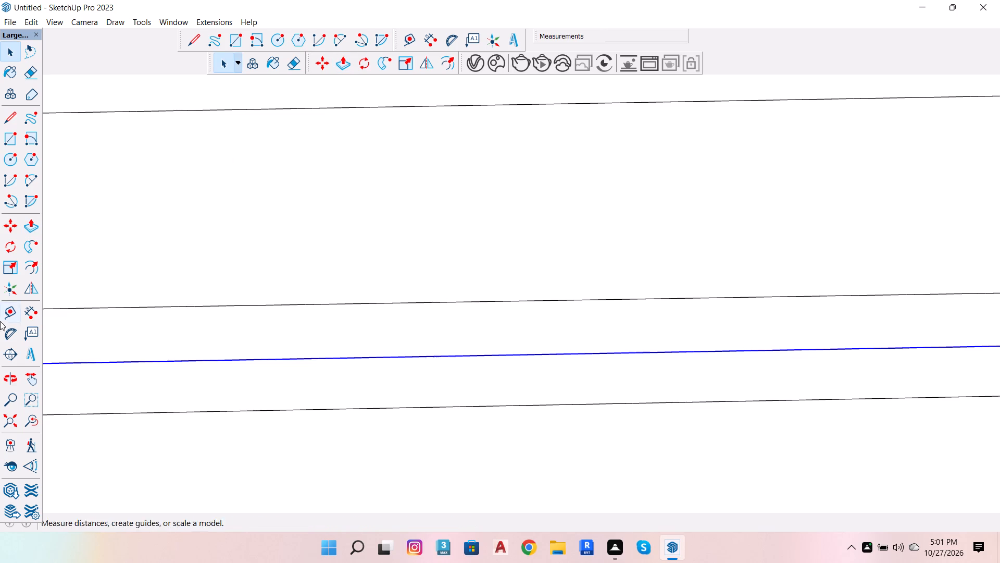
left_click(12, 228)
scroll(197, 391, "down", 10)
scroll(399, 396, "down", 4)
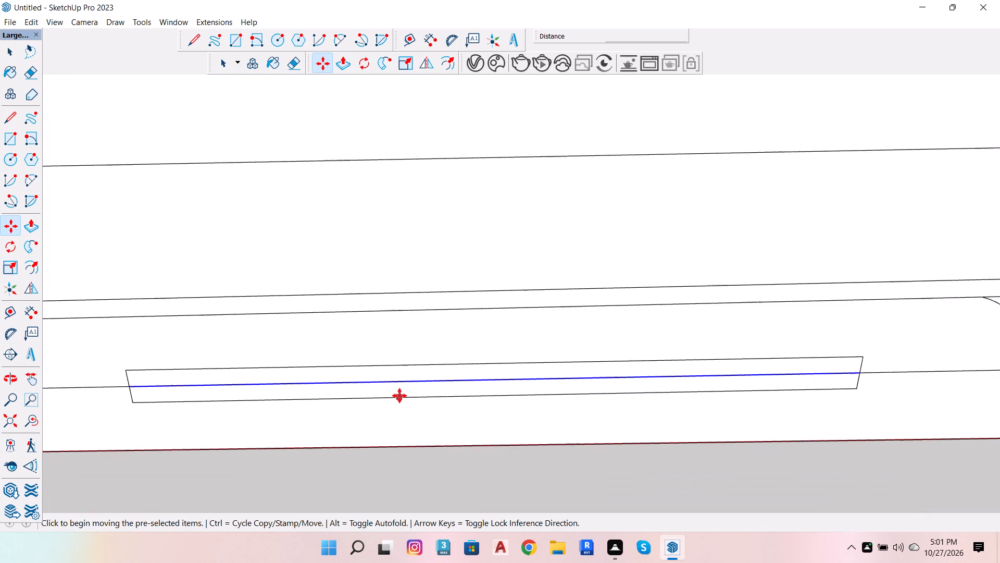
left_click(150, 386)
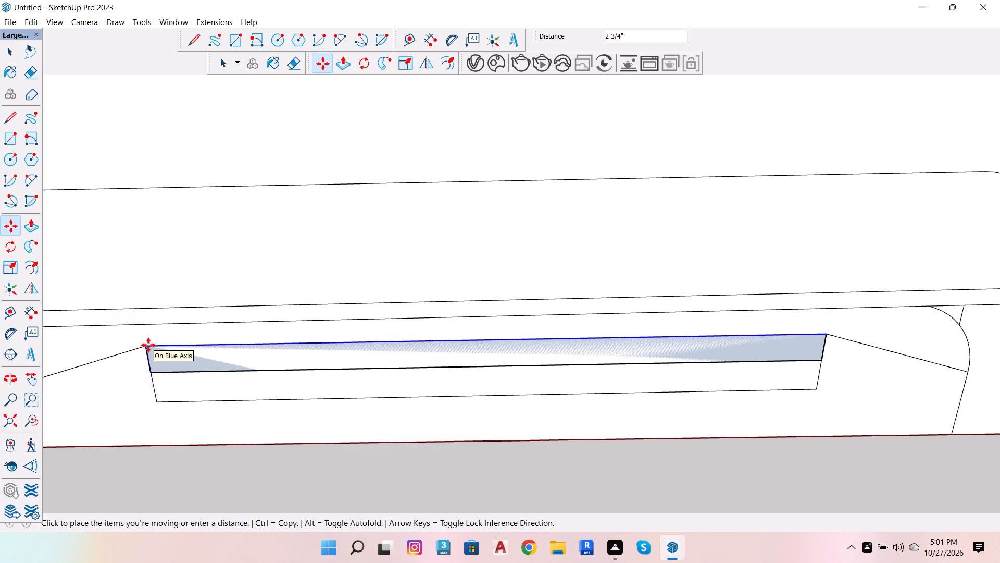
scroll(153, 389, "up", 2)
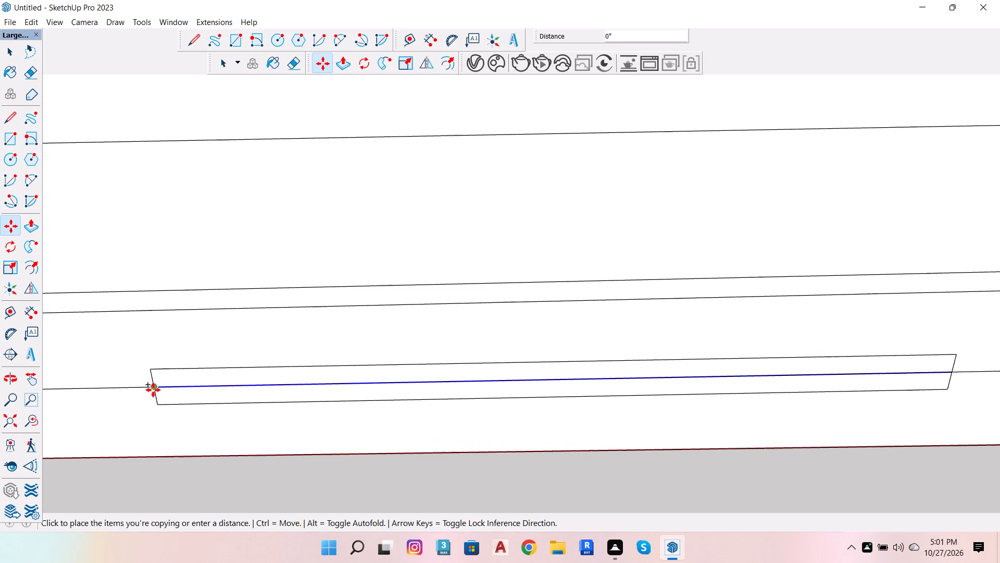
scroll(153, 390, "up", 3)
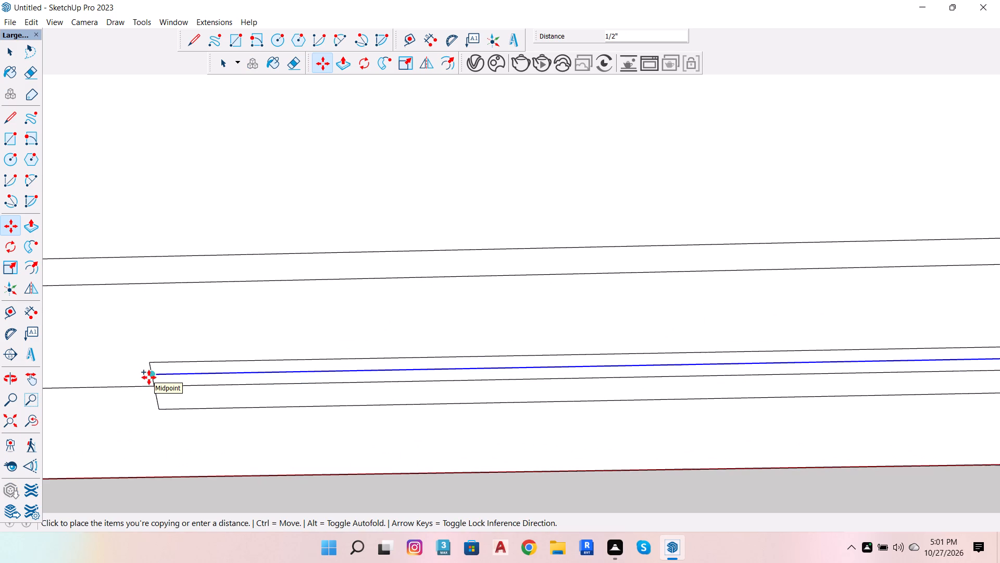
type(".1")
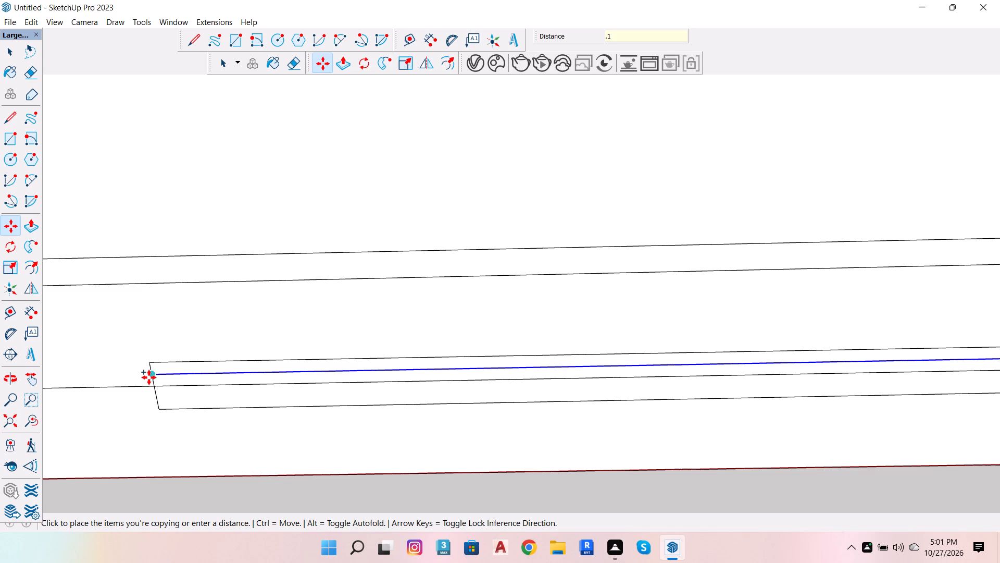
key("Return")
Copy the central rectangle's original middle dividing line 0.1" downward.
scroll(198, 403, "up", 5)
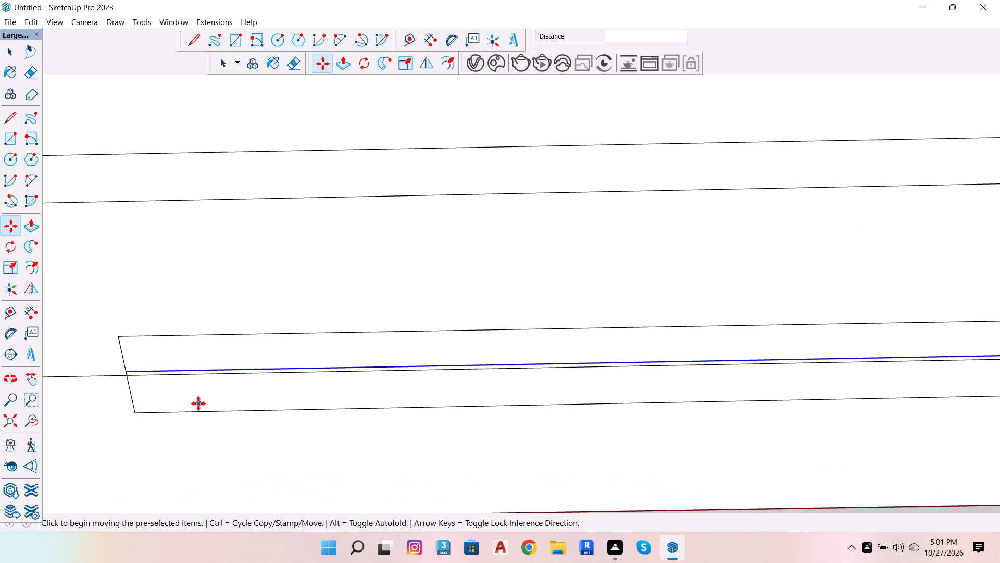
scroll(197, 388, "up", 4)
key("space")
left_click(196, 368)
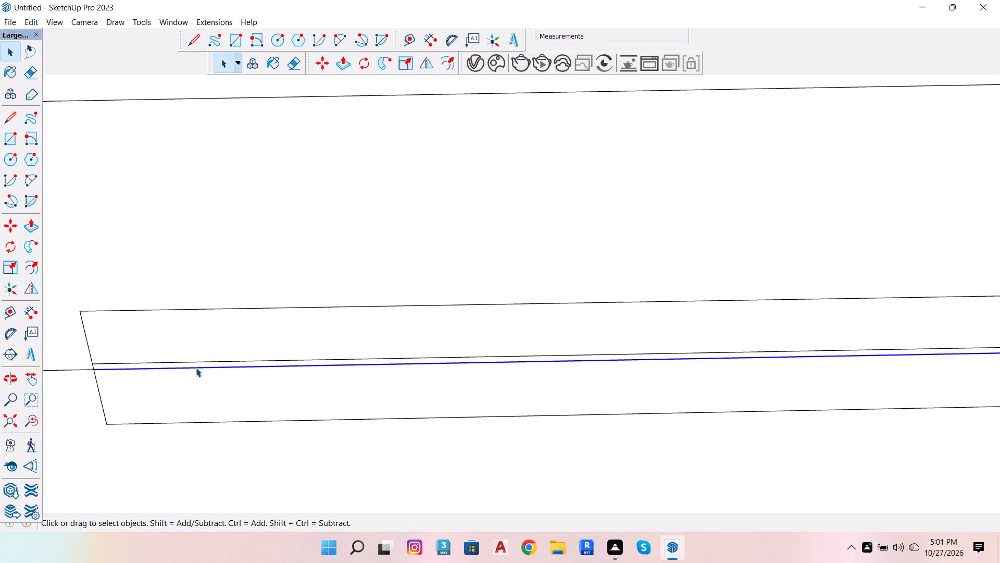
key("m")
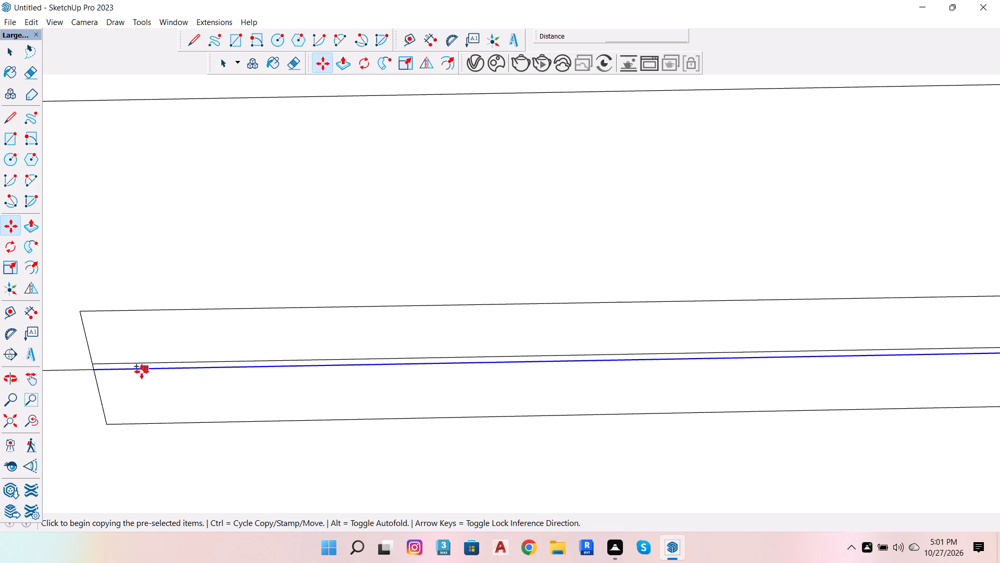
left_click(104, 371)
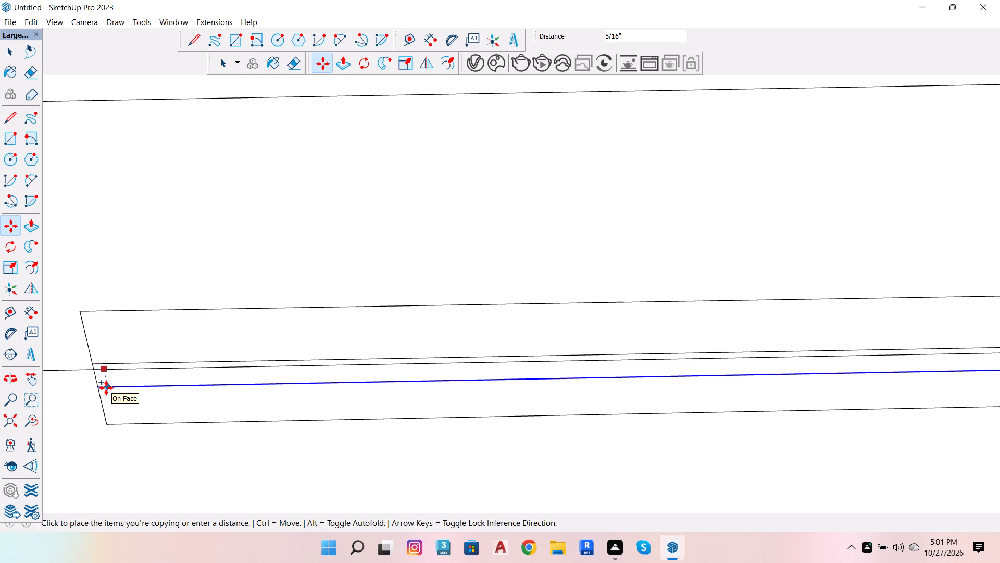
type(".1")
key("Return")
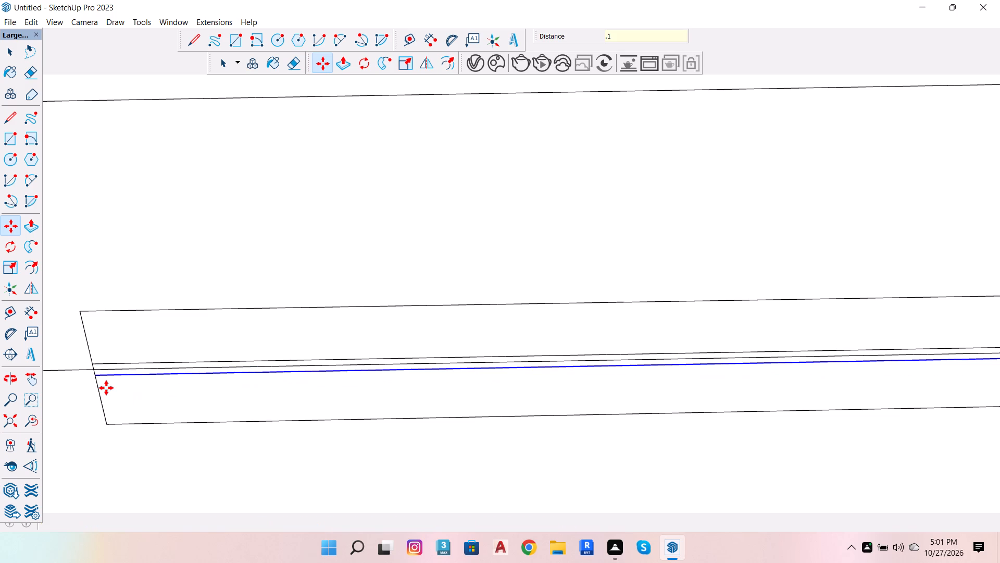
left_click(106, 388)
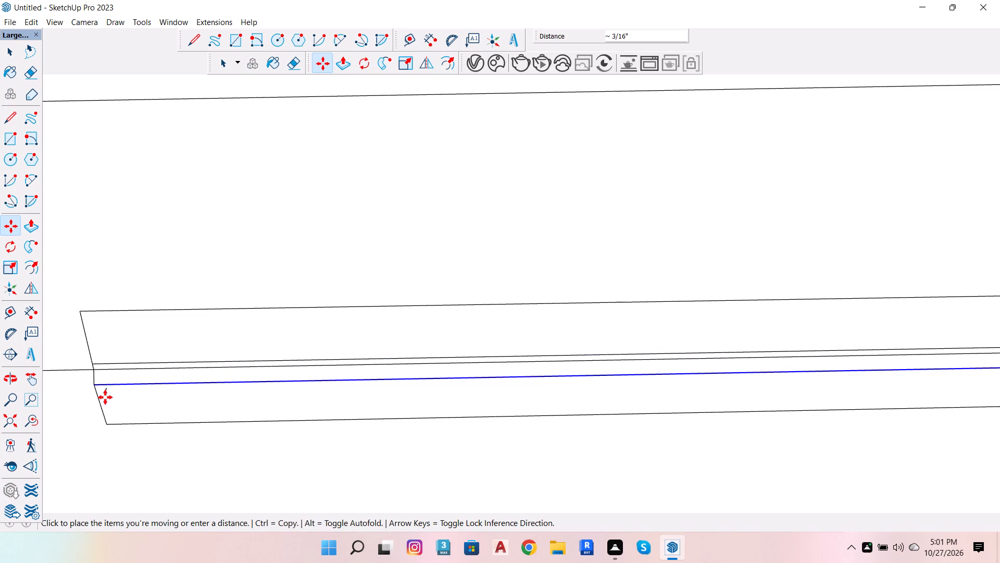
key("space")
Push/Pull the lower bar's face out 1" and bring the upper bar's face out to match it.
left_click(122, 389)
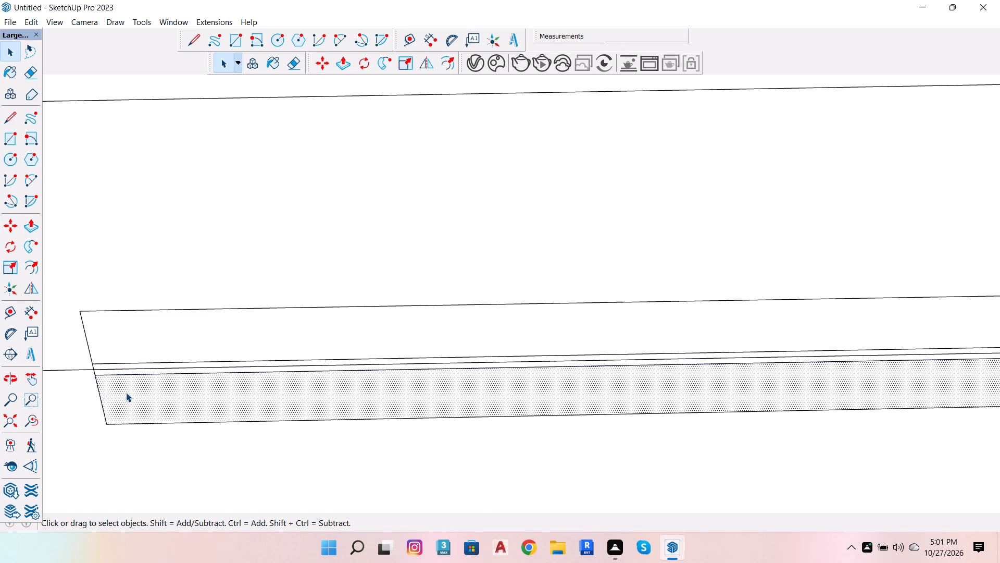
key("p")
left_click(126, 393)
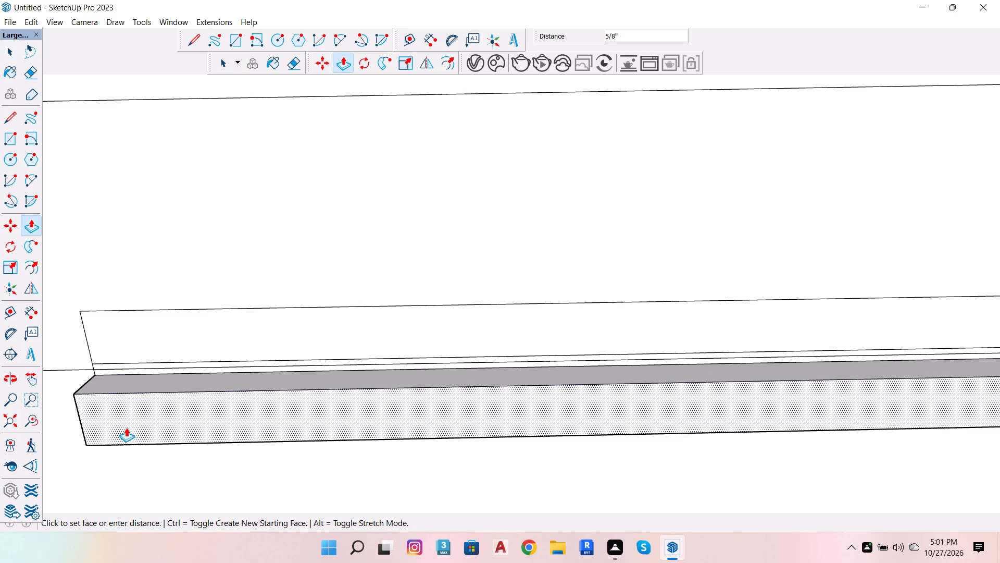
key("1")
key("Return")
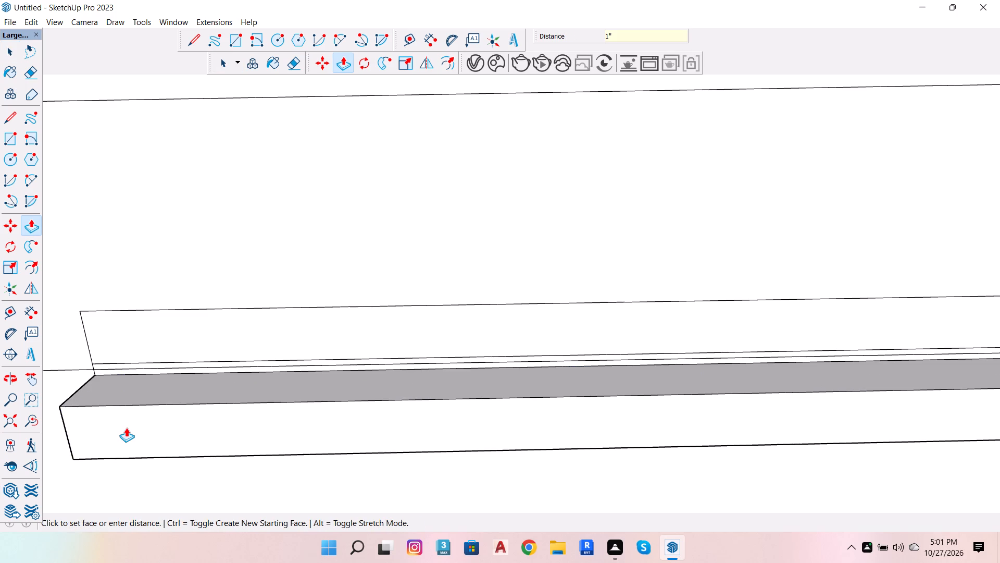
left_click(174, 332)
left_click(173, 439)
scroll(193, 396, "down", 4)
key("space")
Examine the two extruded bars and the narrow gap between them from several angles.
scroll(194, 396, "down", 4)
scroll(289, 386, "down", 15)
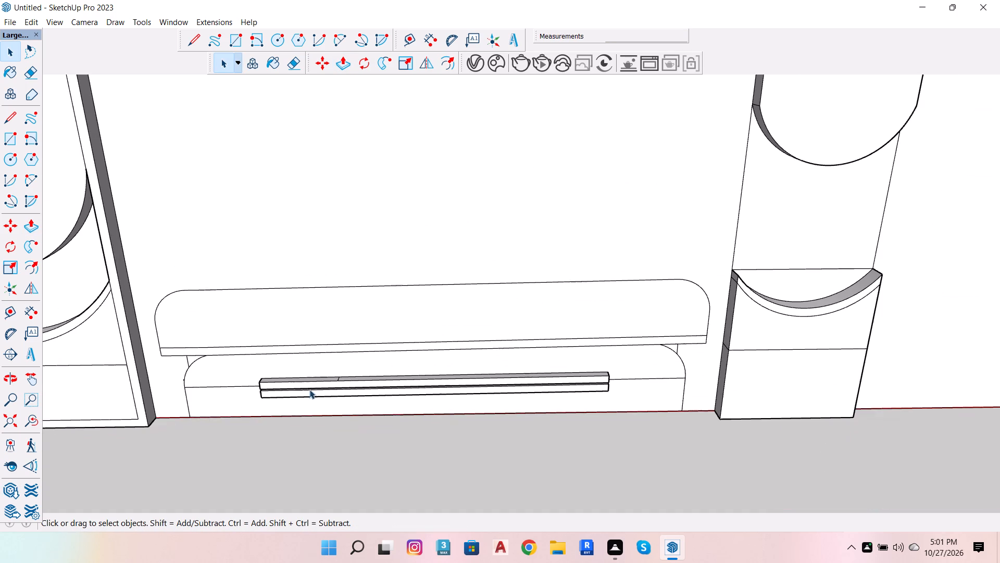
key("o")
left_click_drag(519, 377, 515, 374)
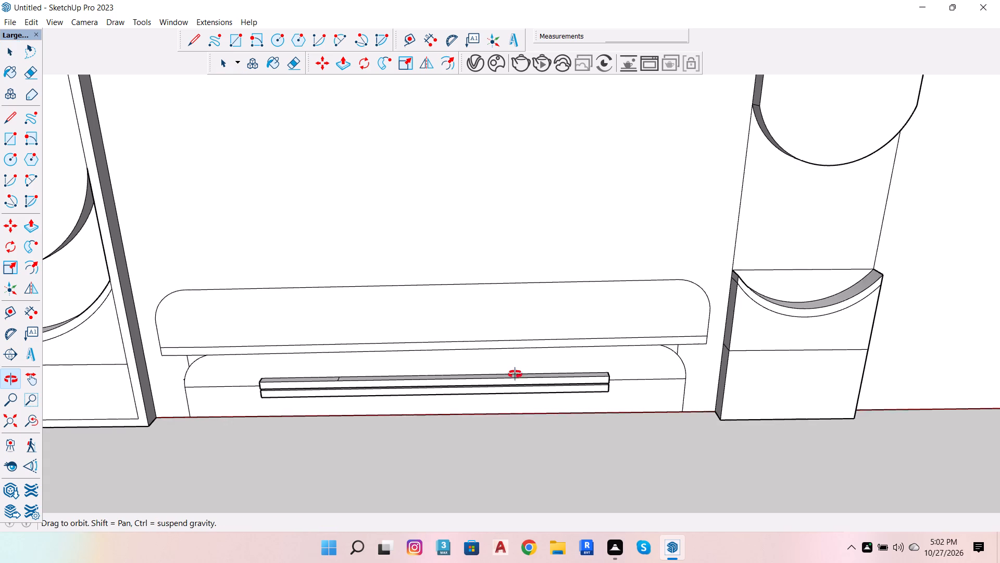
left_click_drag(515, 374, 591, 482)
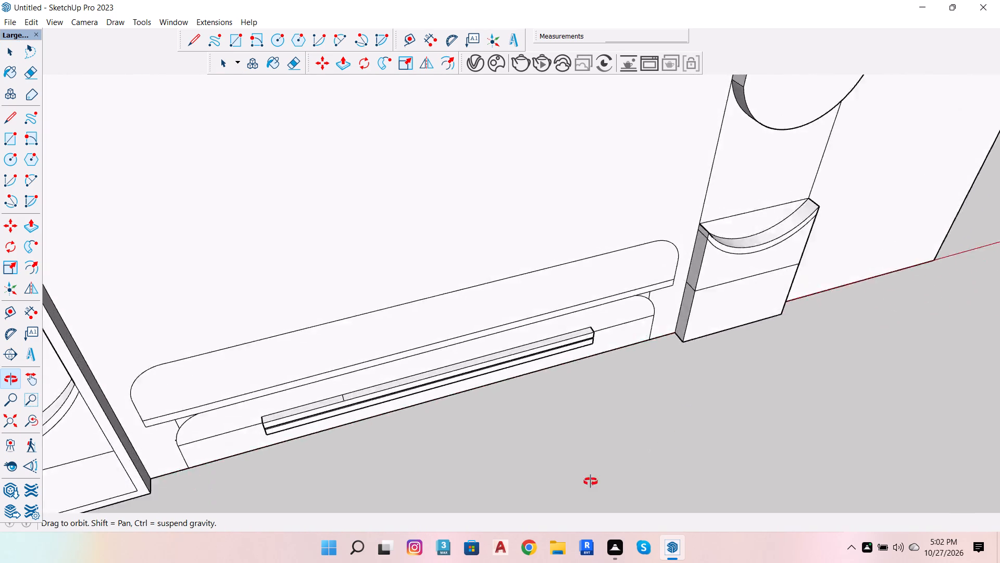
left_click_drag(591, 482, 434, 469)
left_click_drag(409, 350, 502, 149)
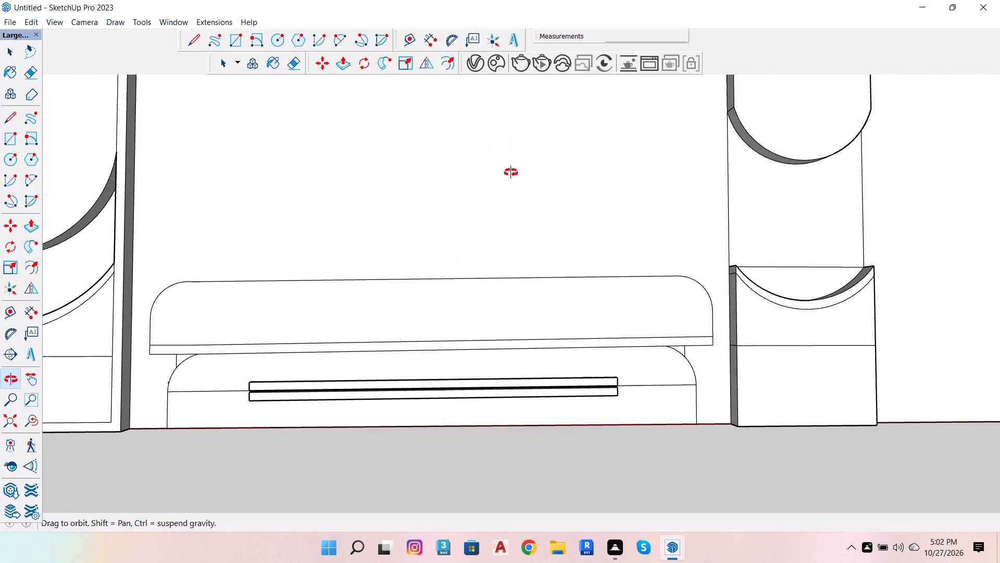
left_click_drag(406, 467, 428, 487)
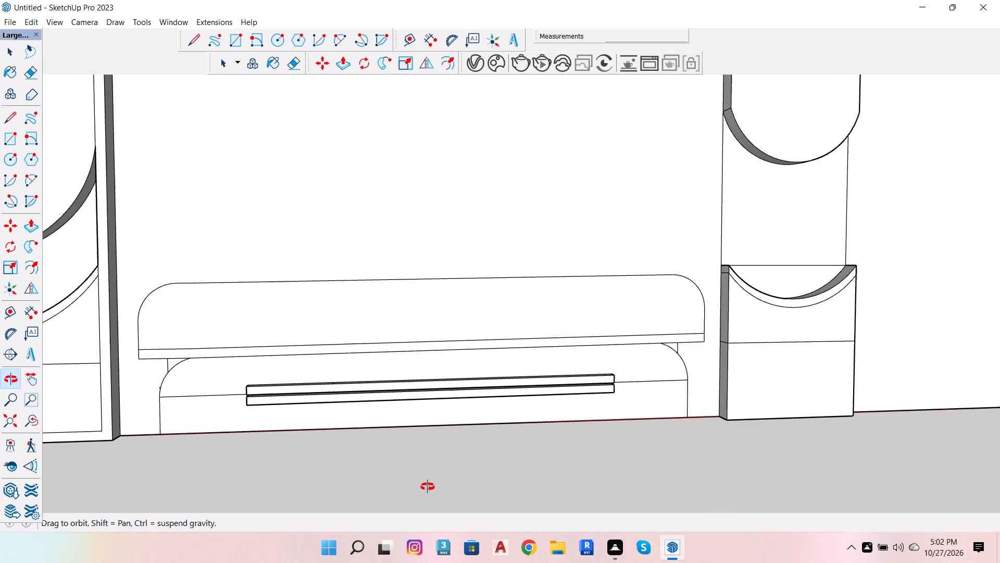
left_click_drag(428, 487, 427, 485)
scroll(399, 359, "down", 5)
key("space")
scroll(417, 401, "down", 4)
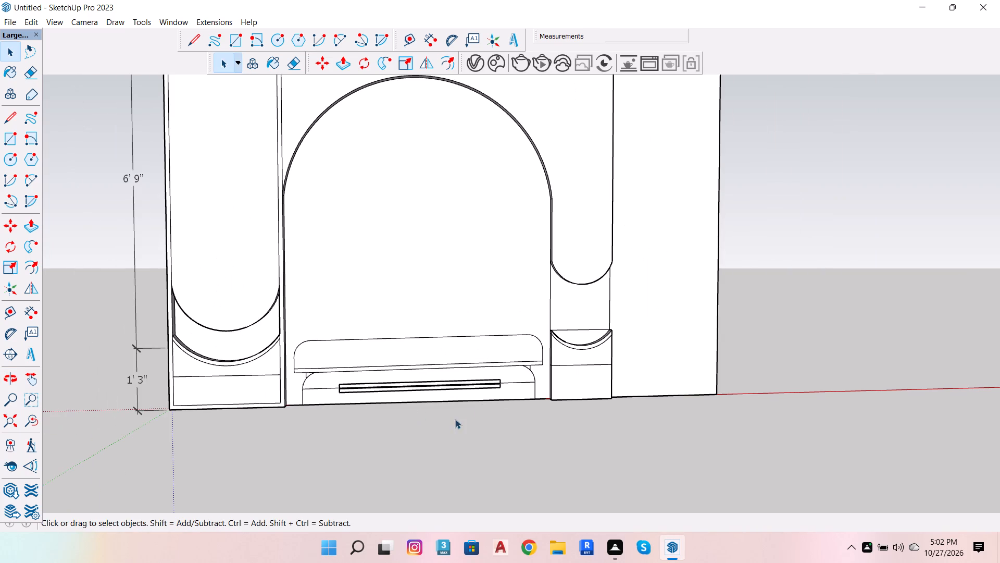
scroll(511, 374, "up", 3)
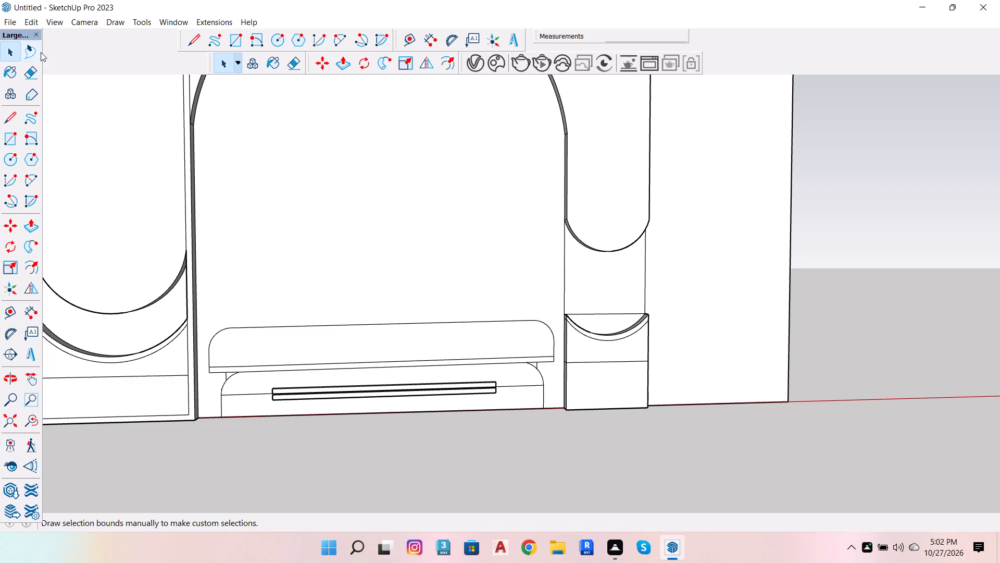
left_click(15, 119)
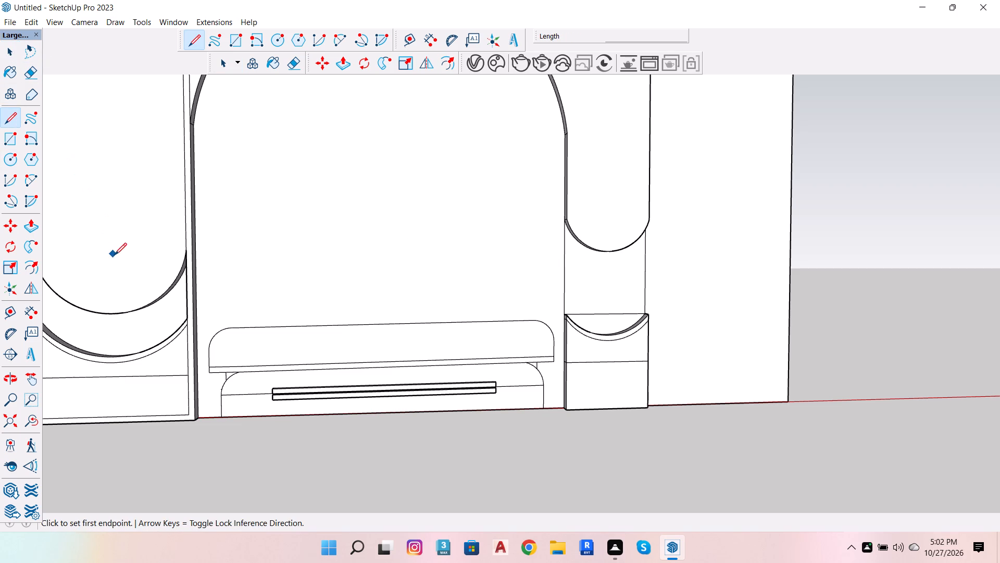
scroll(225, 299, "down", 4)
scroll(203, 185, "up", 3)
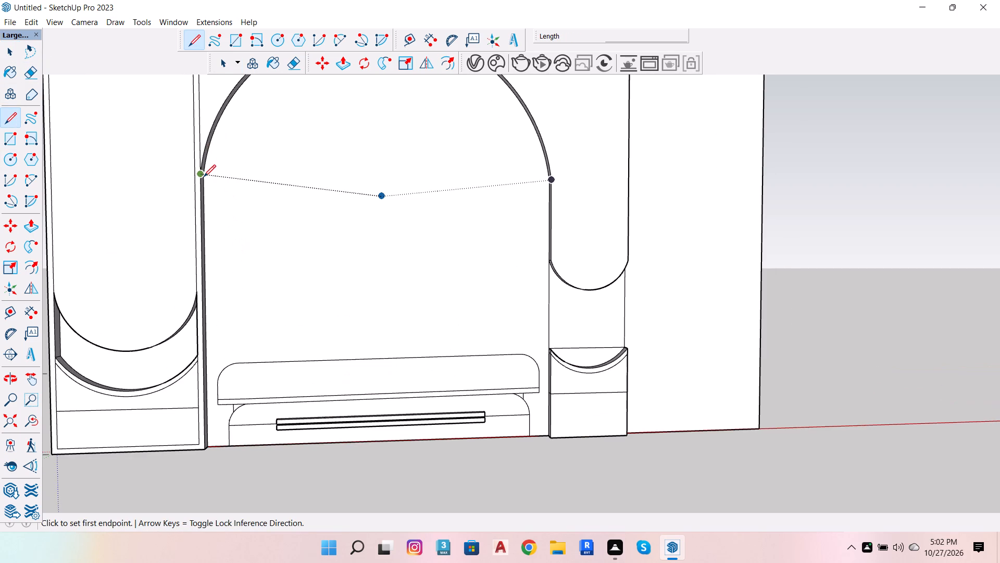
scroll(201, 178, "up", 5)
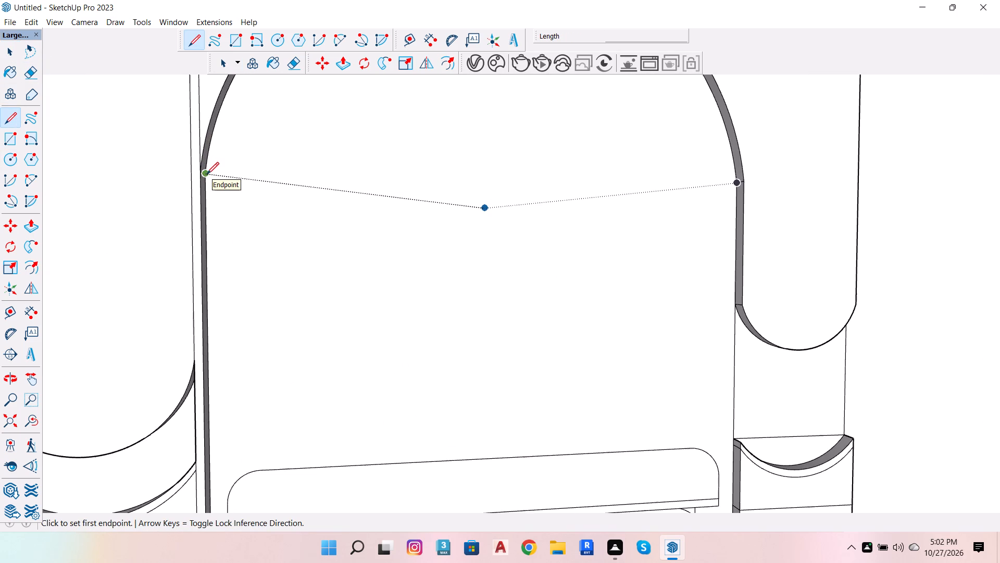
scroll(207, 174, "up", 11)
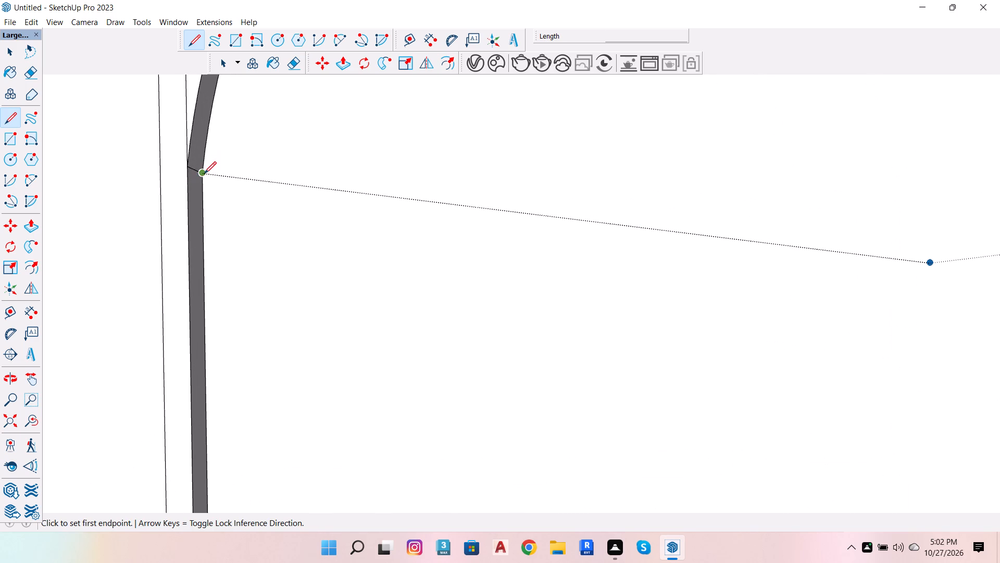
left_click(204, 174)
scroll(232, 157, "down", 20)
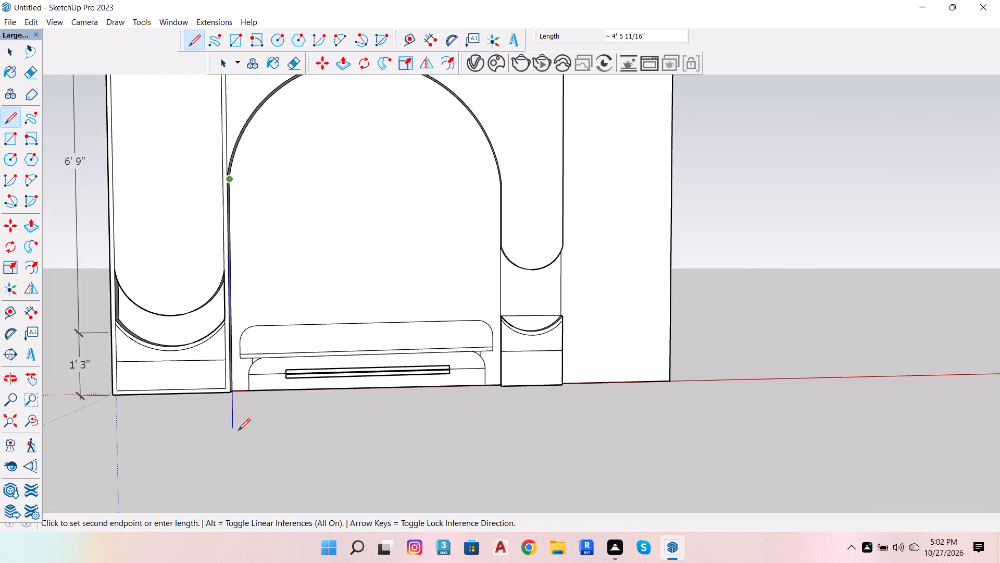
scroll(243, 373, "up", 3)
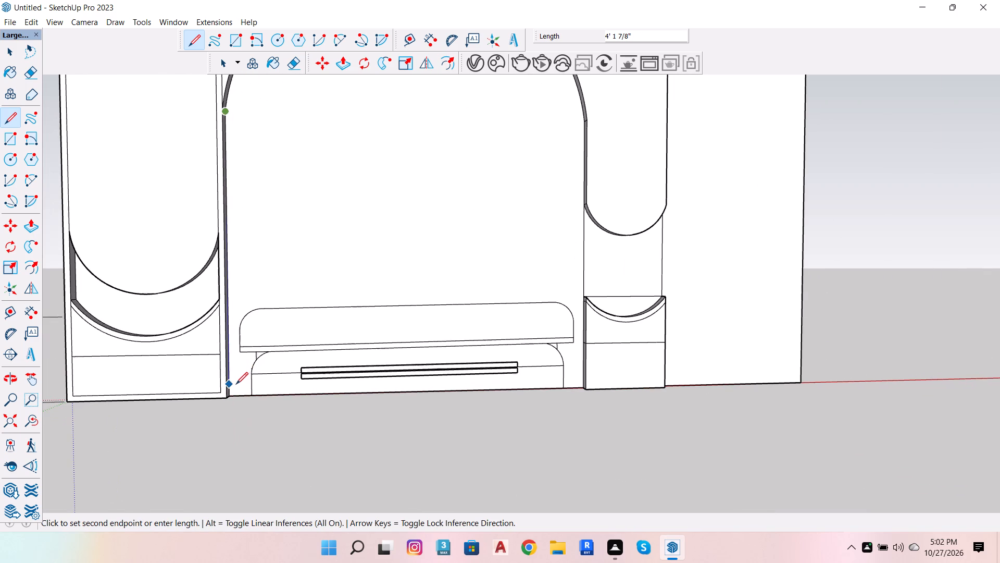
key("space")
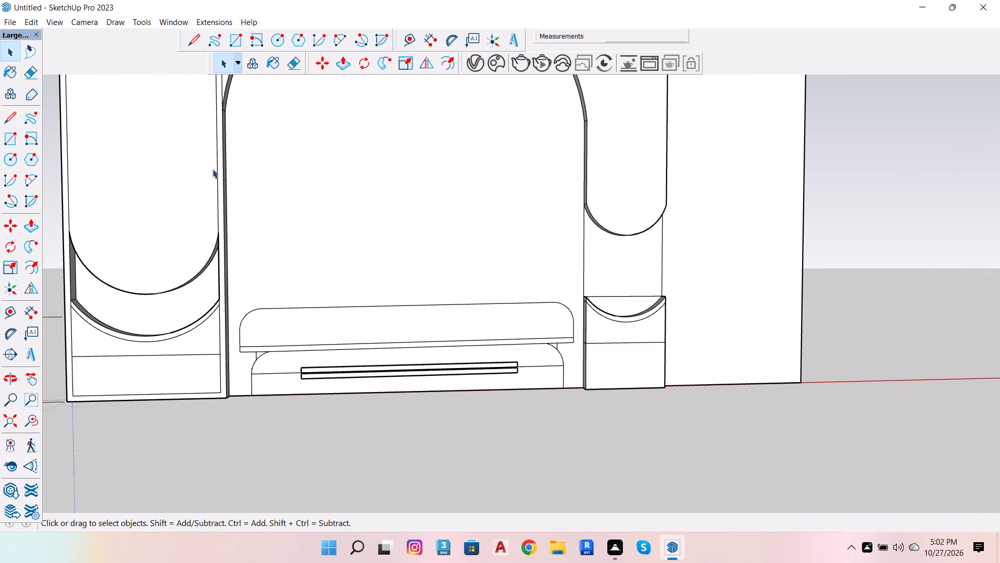
Copy the arch opening's left inner vertical edge 9" to the right along the red axis.
scroll(233, 178, "down", 4)
scroll(232, 131, "up", 11)
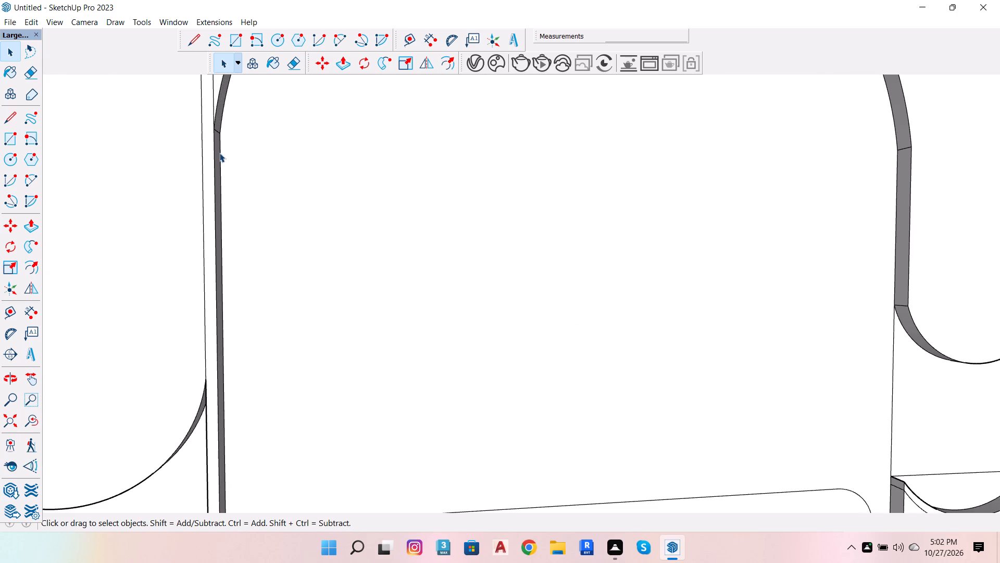
left_click(221, 155)
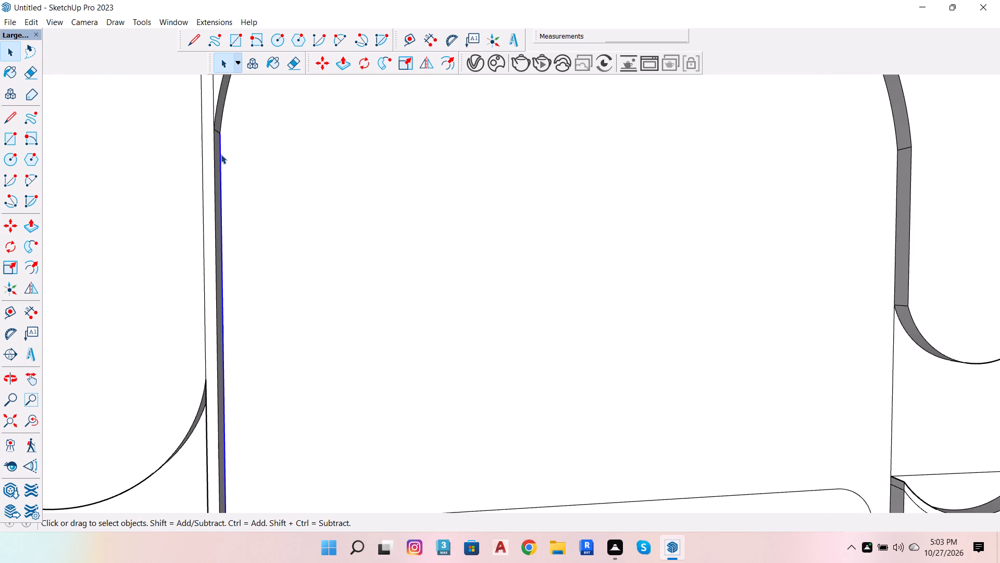
key("m")
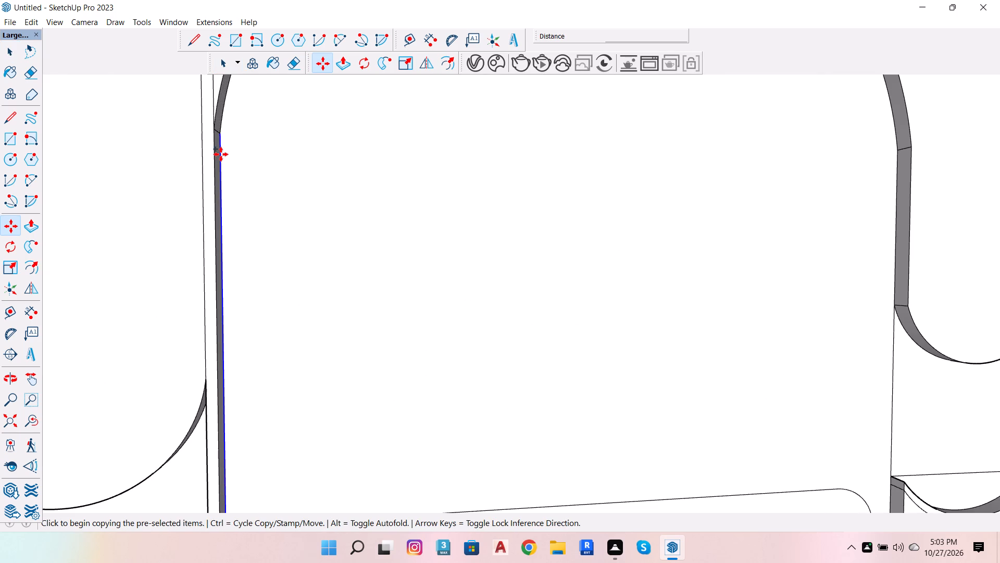
left_click(220, 133)
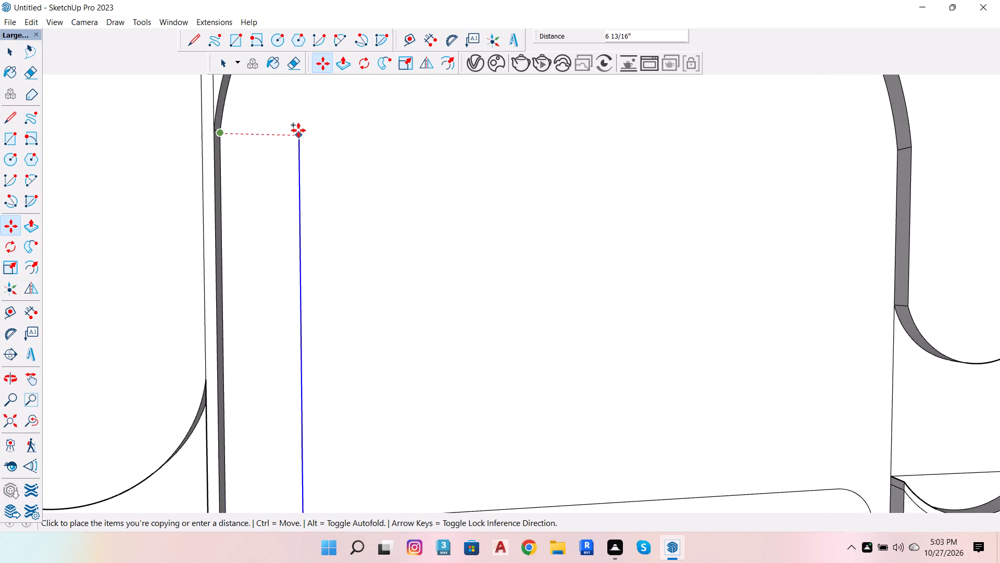
scroll(304, 128, "down", 3)
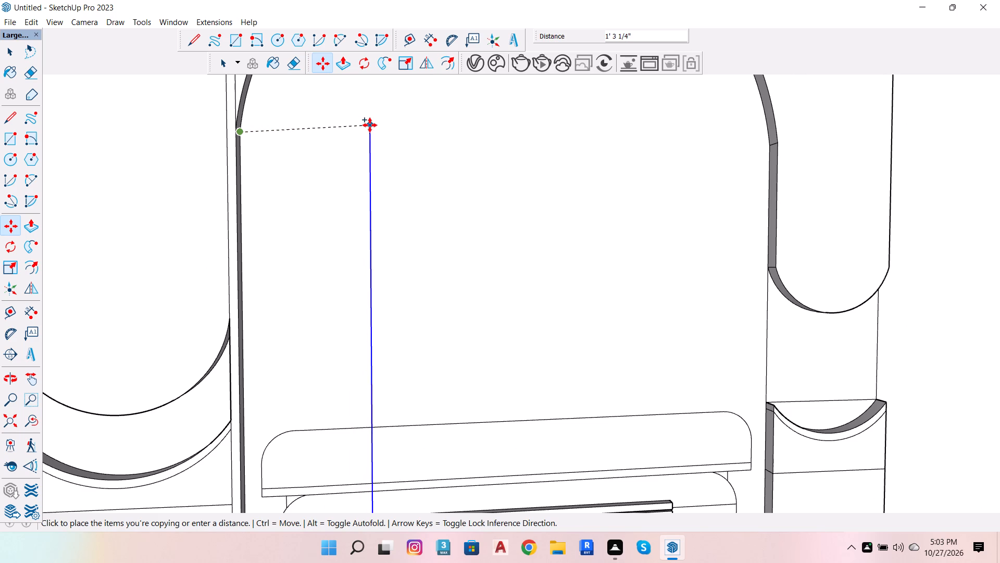
key("Right")
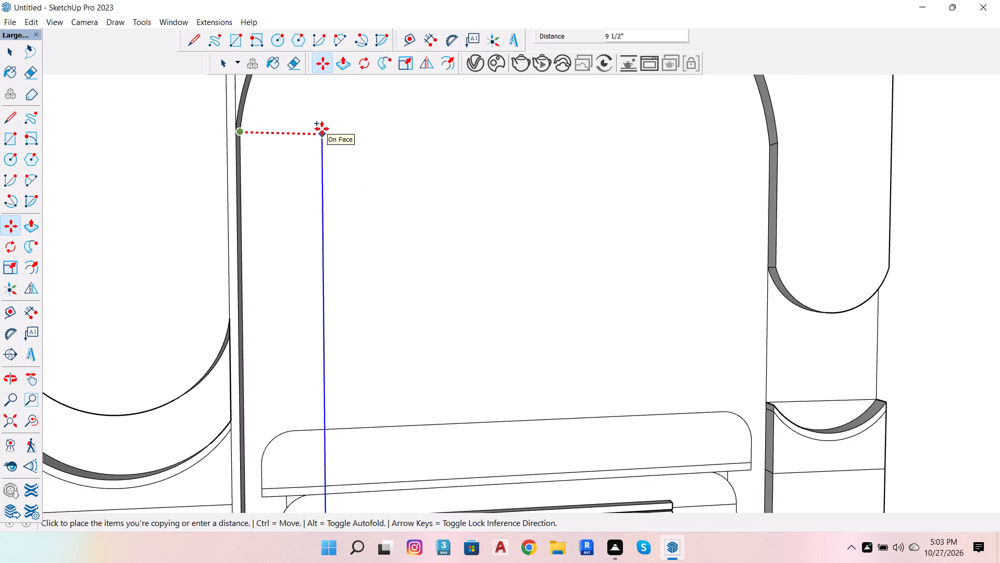
key("9")
key("Return")
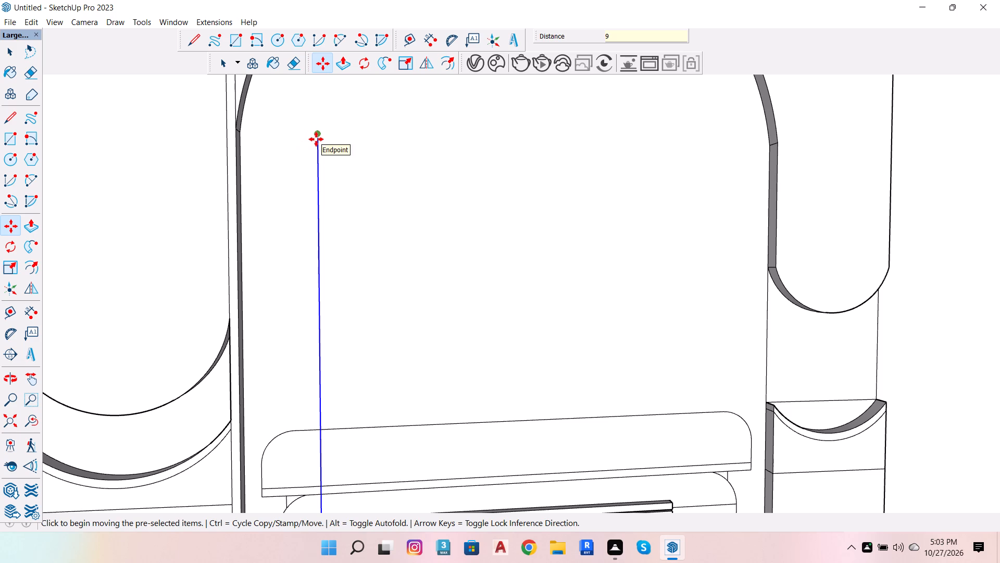
Copy the new vertical line 6" to the right, and copy that line another 1' to the right along the red axis.
left_click(316, 139)
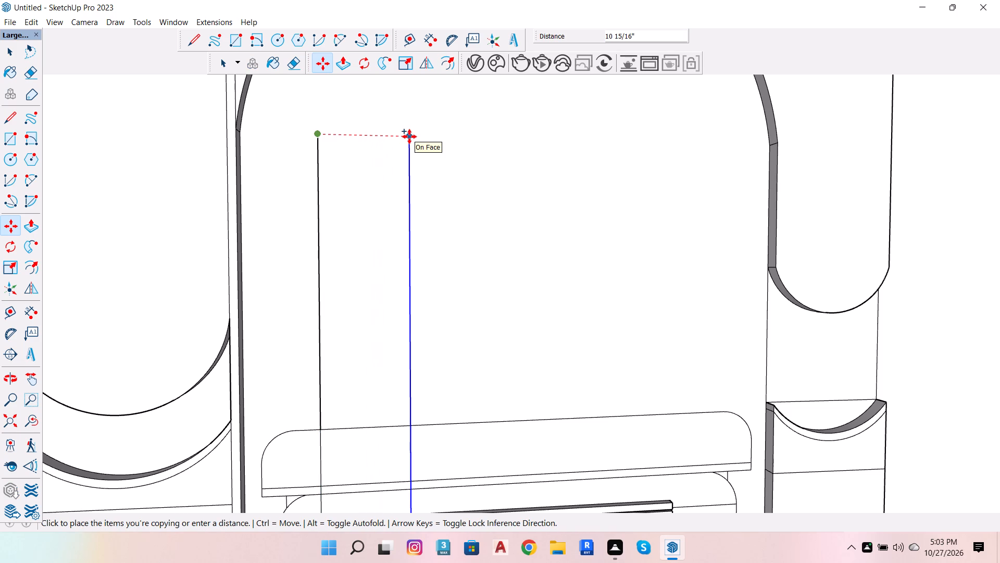
key("6")
key("Return")
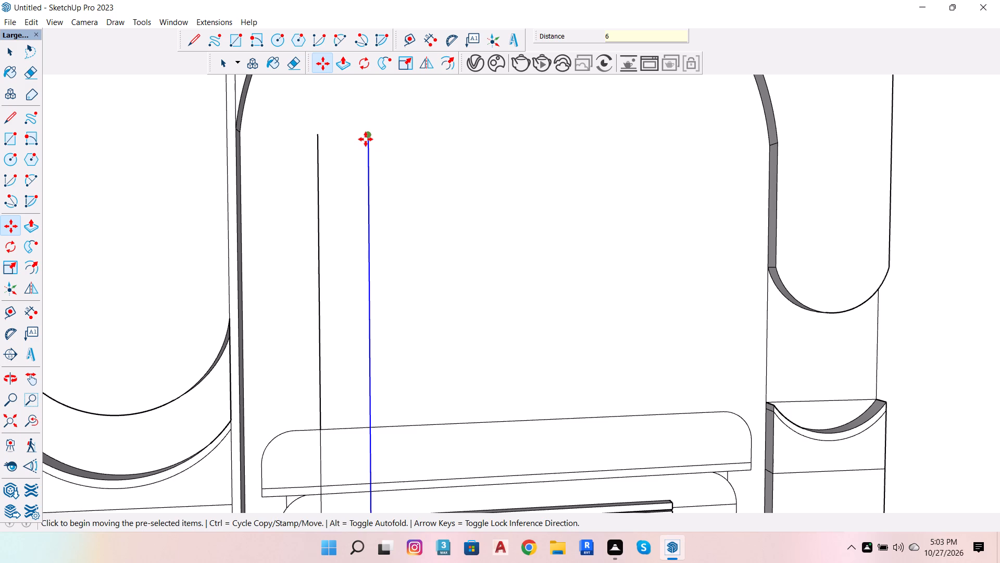
left_click(366, 139)
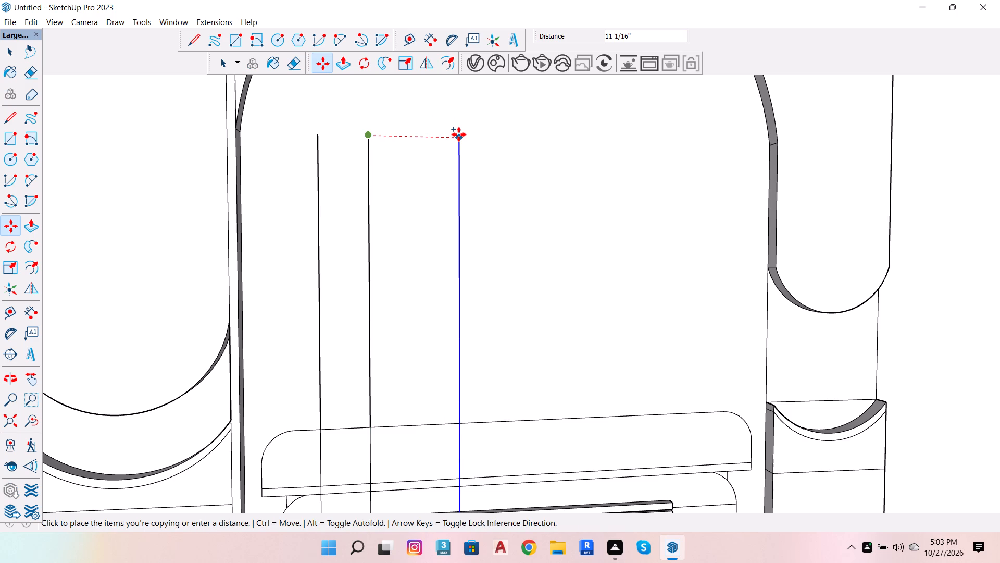
key("Right")
type("1'")
key("Return")
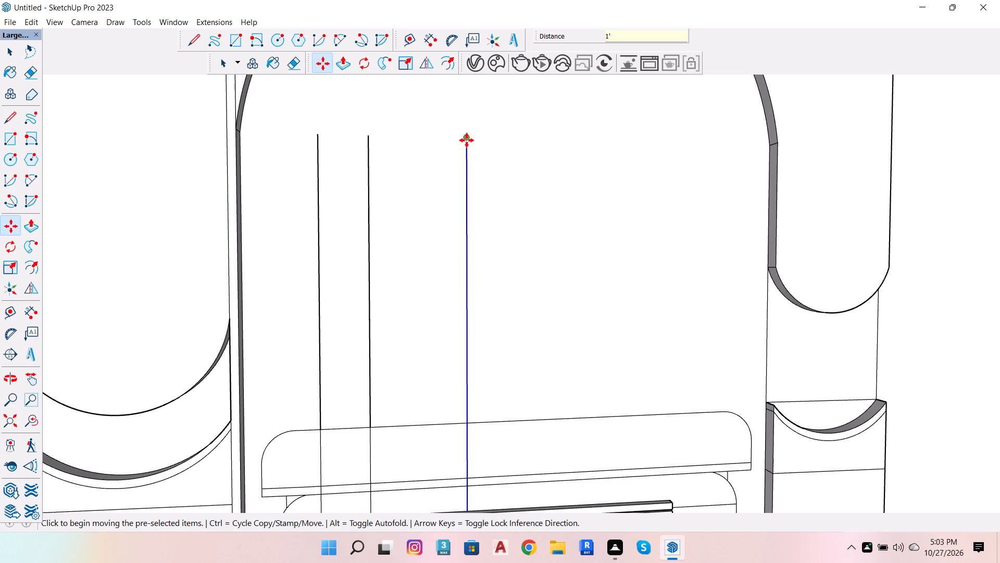
Add two more vertical copies to the right of the newest line at successive 6" spacings along the red axis.
left_click(467, 140)
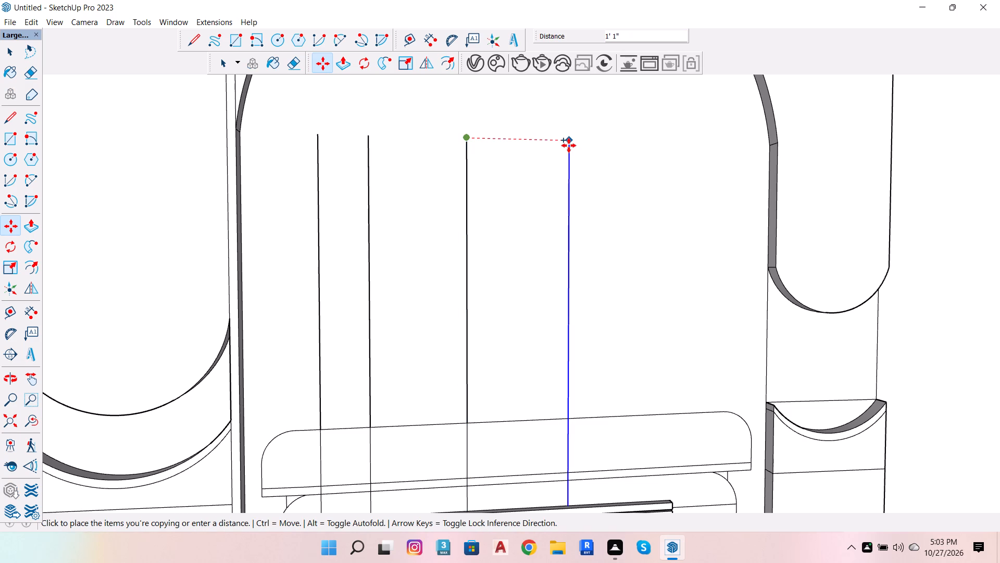
key("Right")
key("6")
key("Return")
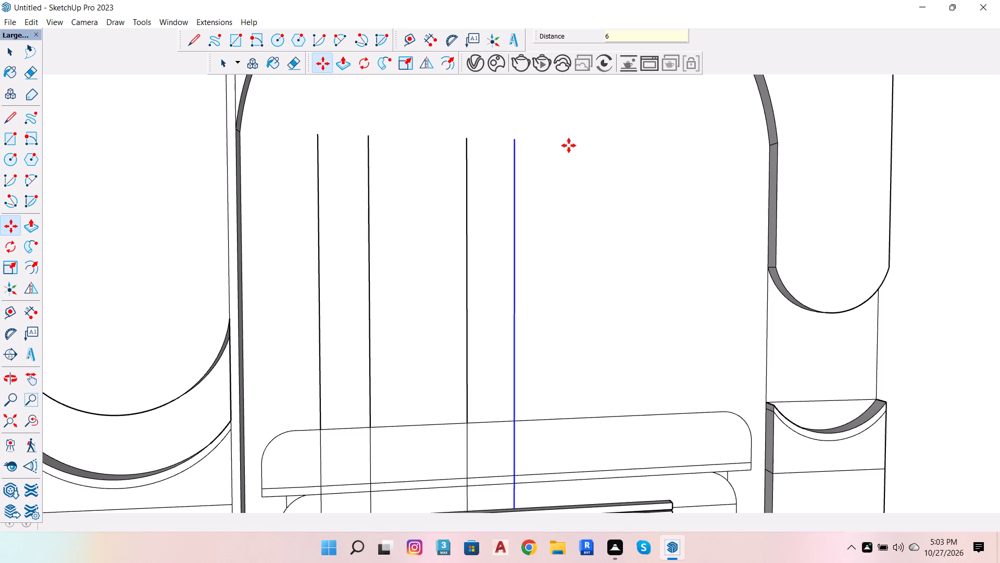
left_click(511, 139)
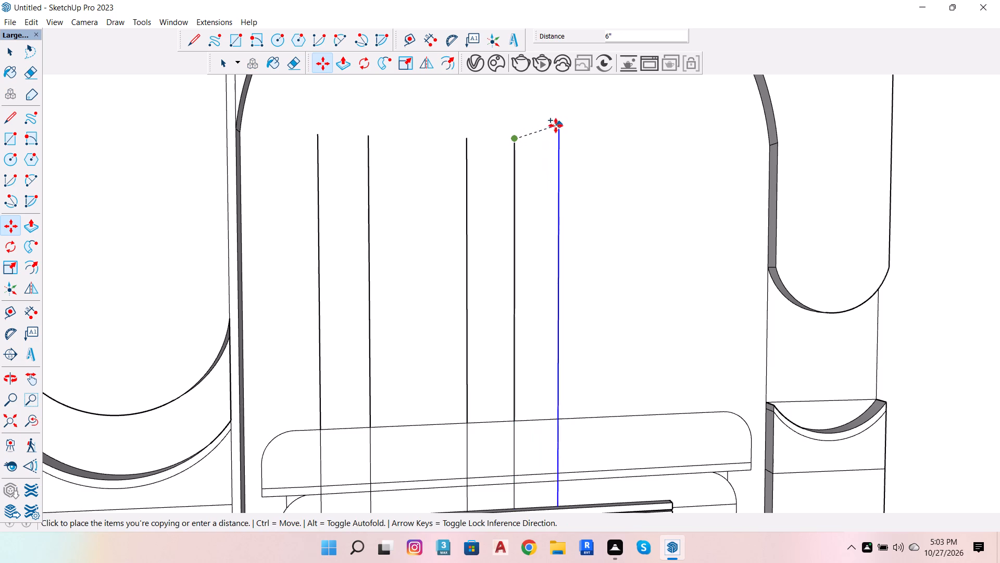
key("Right")
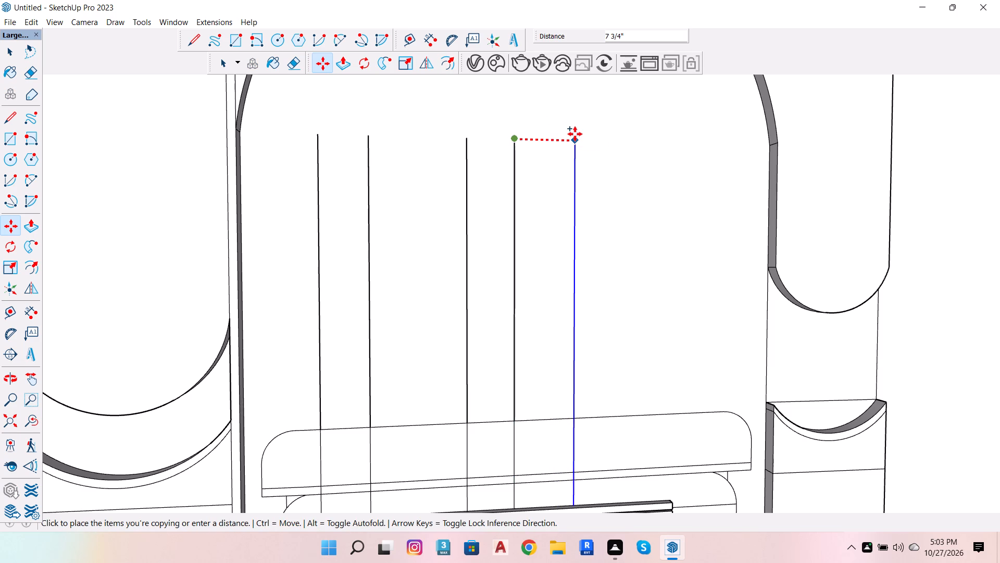
key("6")
key("Return")
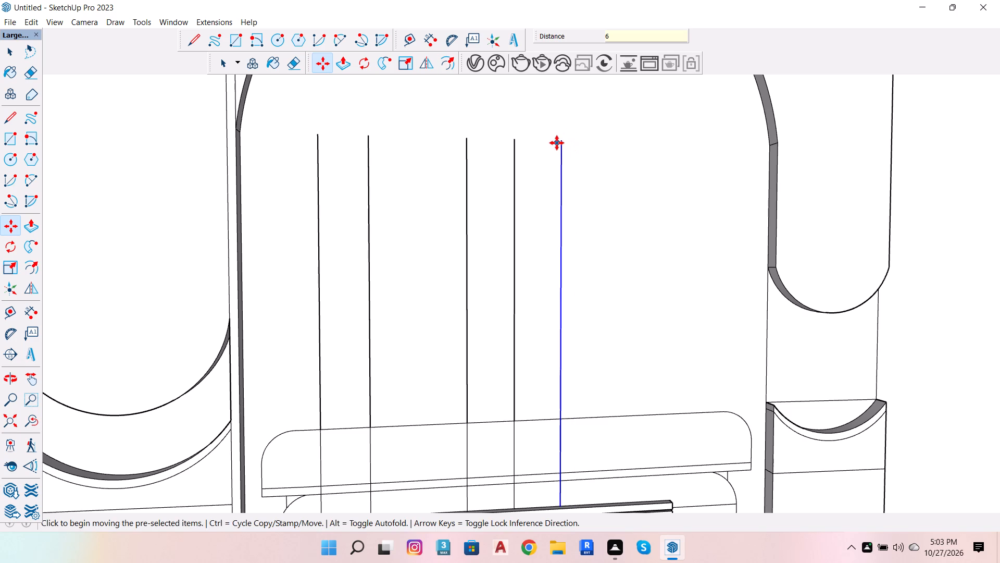
Copy the newest vertical line 6" to the right, and copy that line another 1'6" to the right along the red axis.
left_click(562, 141)
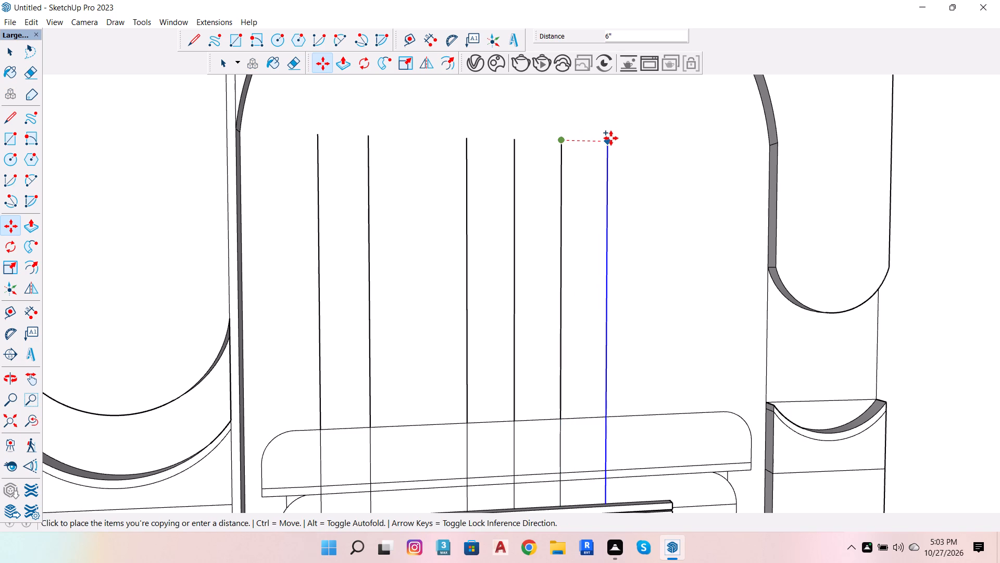
left_click(611, 138)
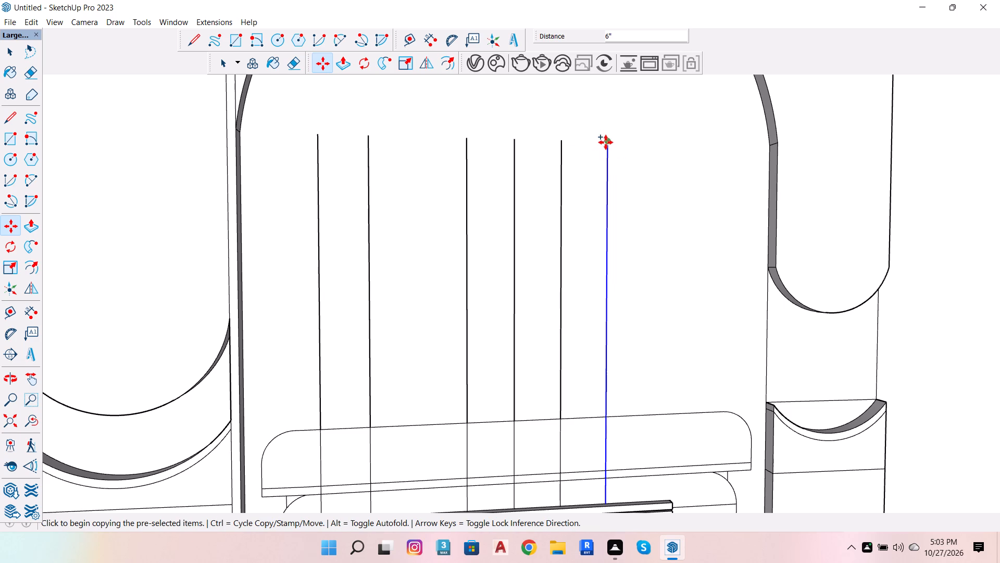
left_click(606, 142)
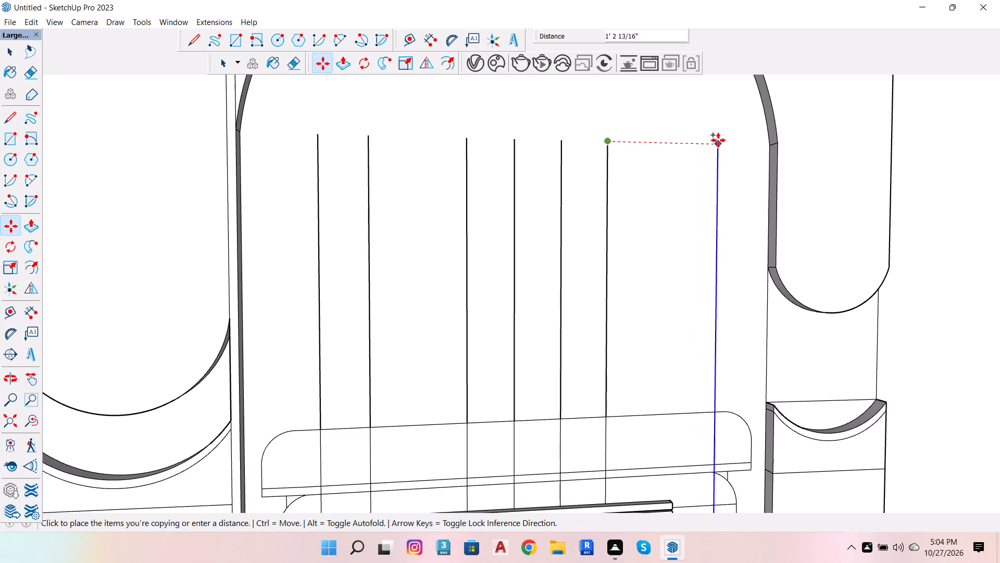
type("1'6")
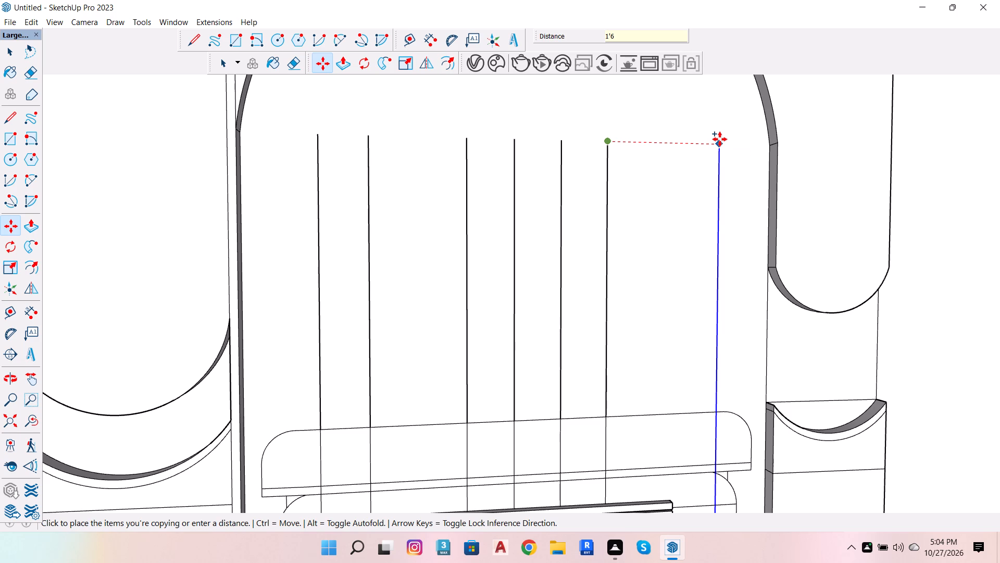
key("Return")
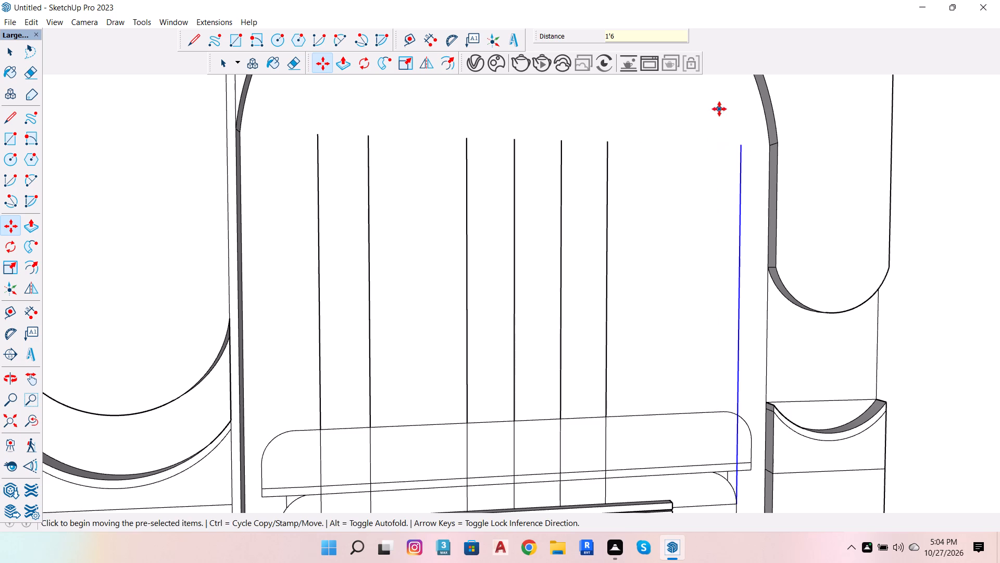
Erase the segments of the seven vertical lines that cross the wide rounded panel above the bars.
scroll(717, 110, "down", 5)
scroll(710, 331, "up", 4)
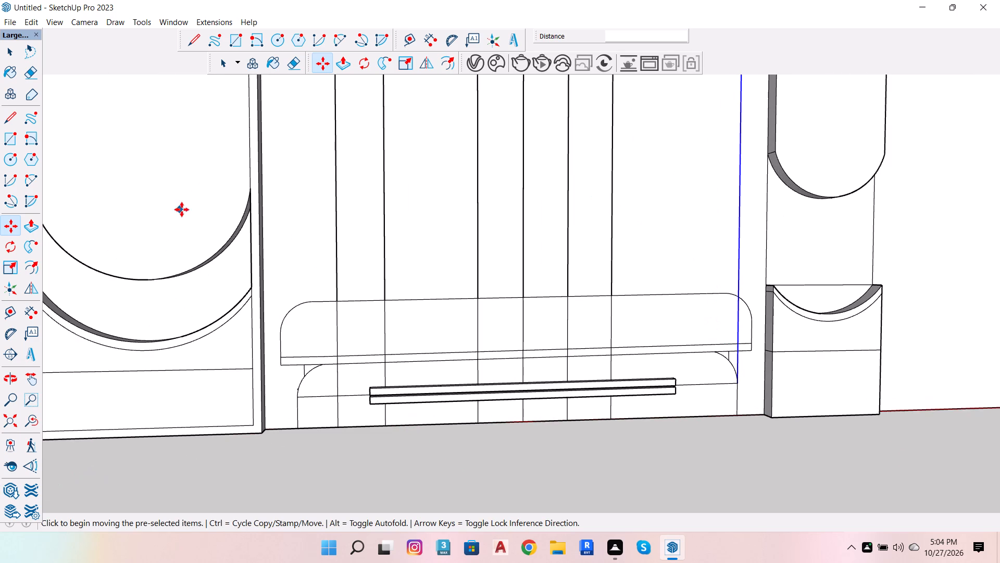
left_click(36, 71)
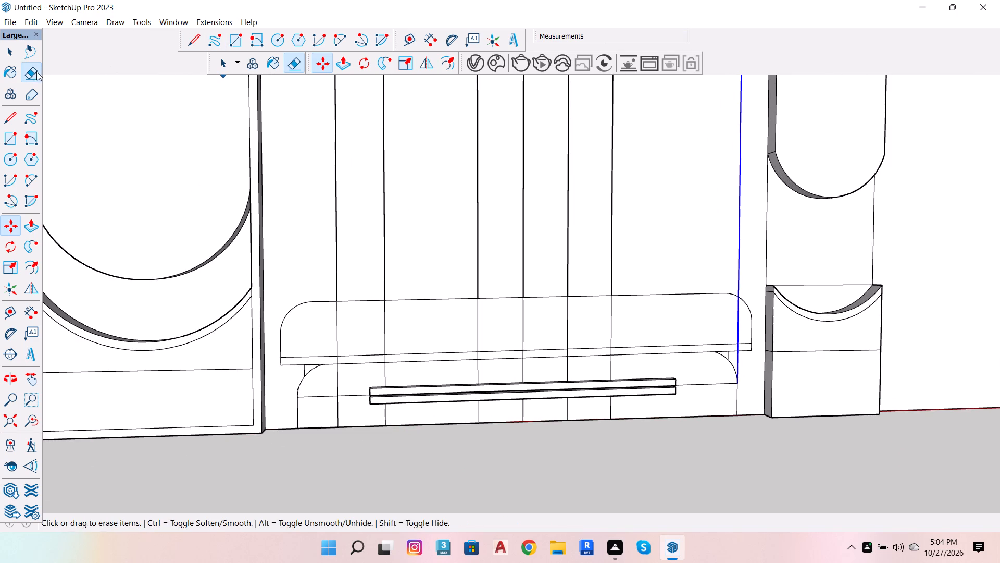
left_click_drag(333, 322, 594, 316)
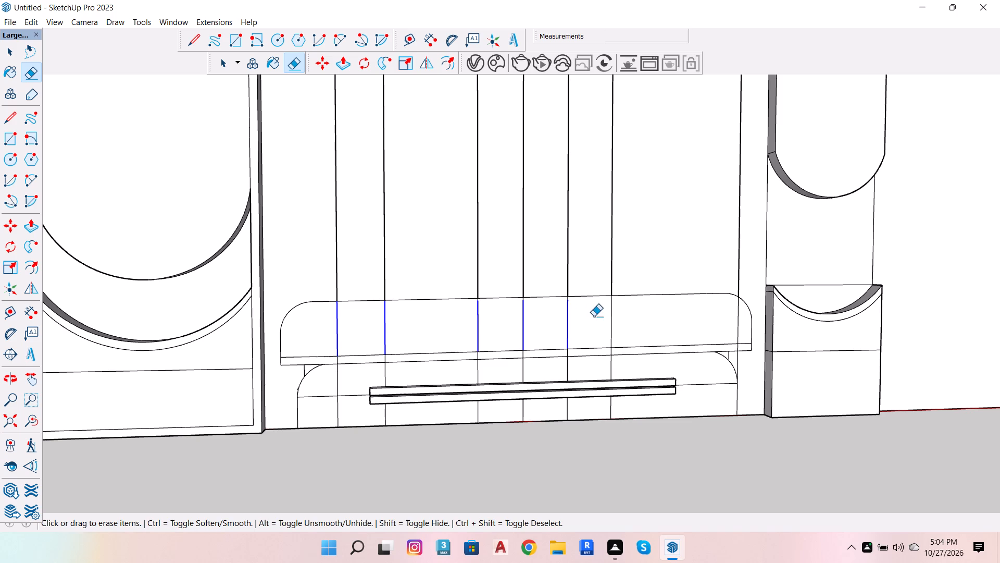
left_click_drag(594, 316, 743, 317)
Erase the short stub of the rightmost vertical line that pokes below the wide panel's rounded corner.
scroll(739, 305, "up", 15)
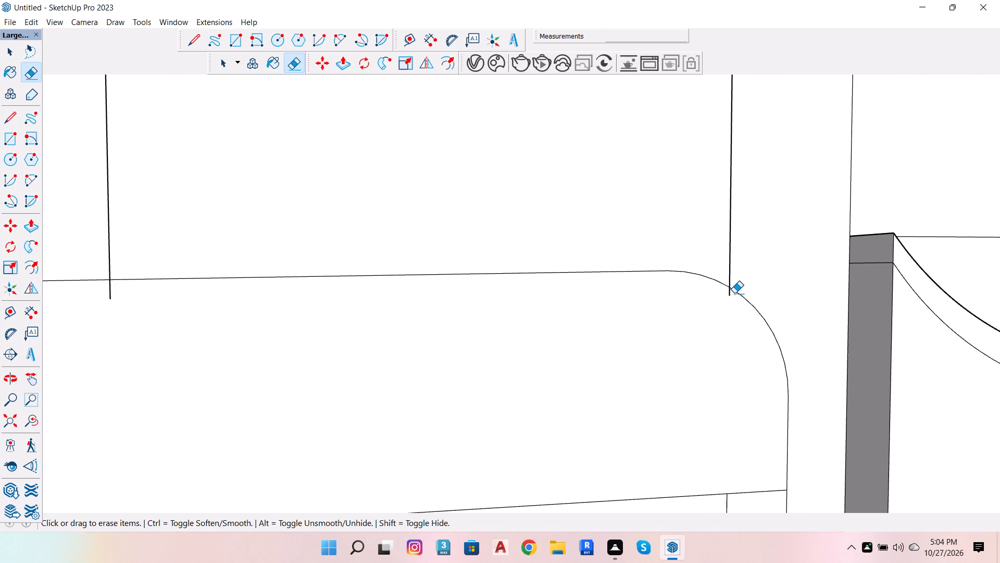
left_click_drag(734, 294, 718, 299)
scroll(724, 301, "down", 6)
scroll(725, 302, "up", 6)
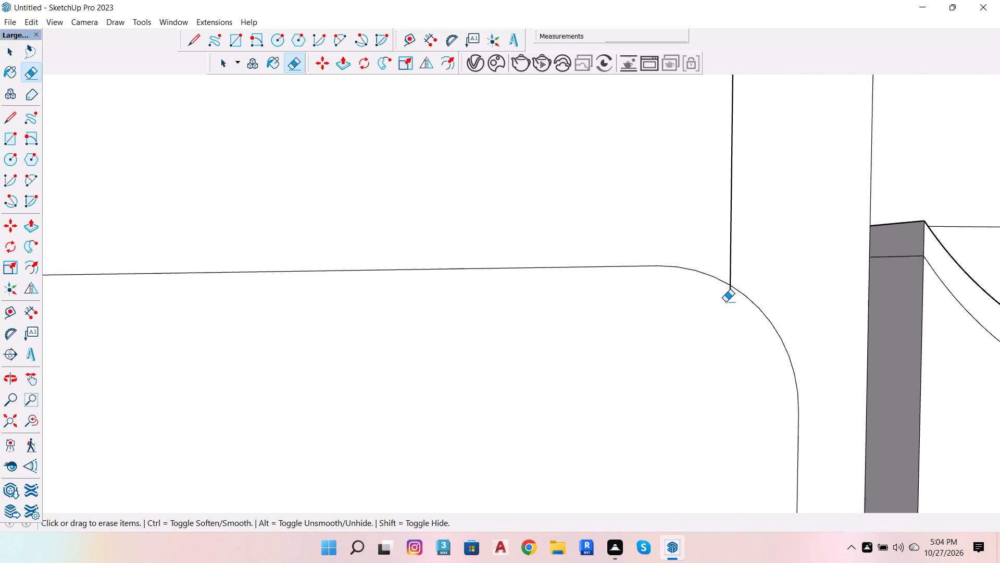
scroll(726, 302, "up", 10)
left_click_drag(725, 289, 730, 298)
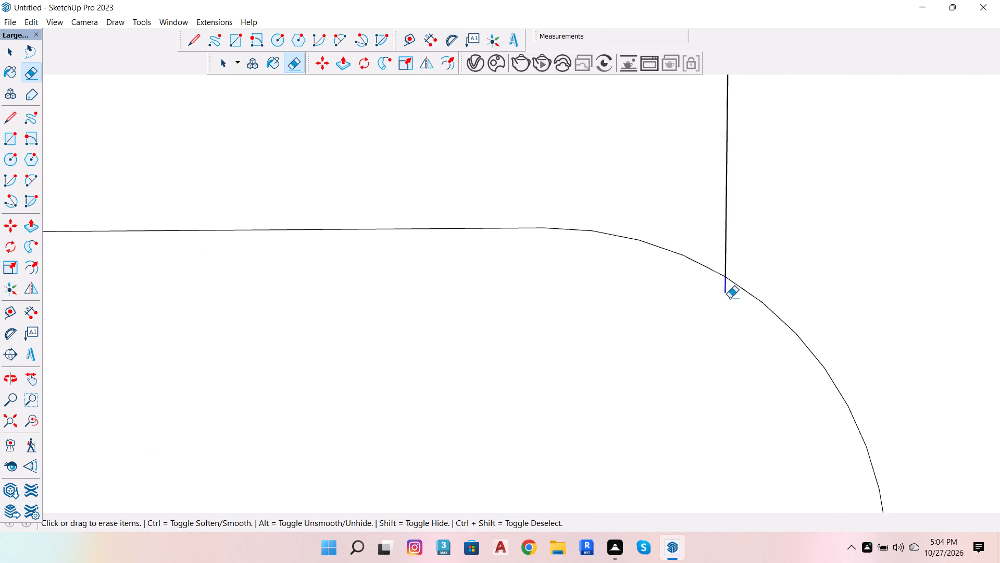
left_click_drag(730, 298, 730, 299)
Erase the leftover stub of the second vertical line from the right below the wide panel's top edge.
scroll(730, 300, "down", 8)
scroll(638, 348, "down", 14)
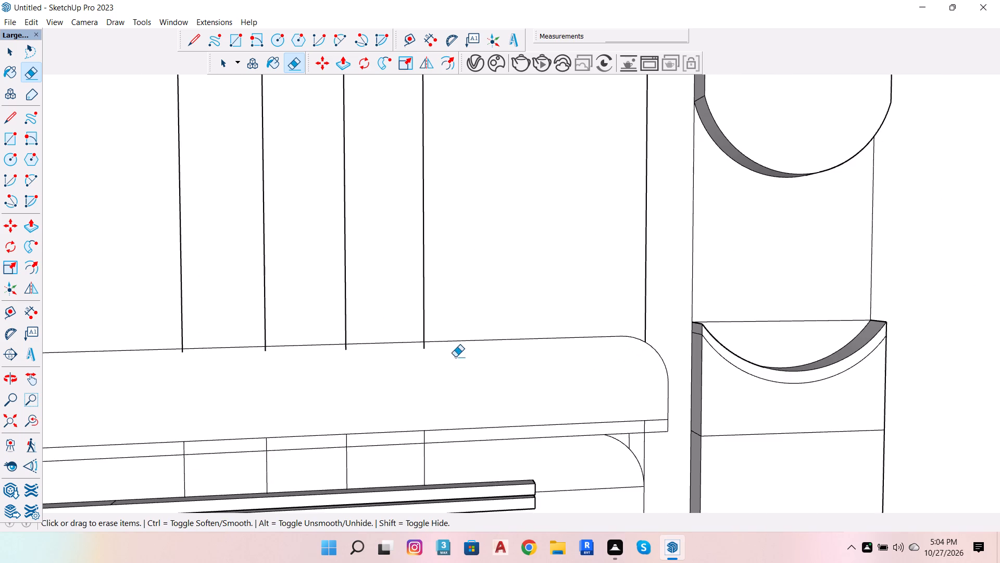
scroll(453, 357, "up", 5)
scroll(393, 344, "up", 4)
left_click_drag(421, 338, 409, 339)
scroll(470, 357, "down", 1)
scroll(422, 348, "up", 6)
left_click_drag(432, 326, 413, 323)
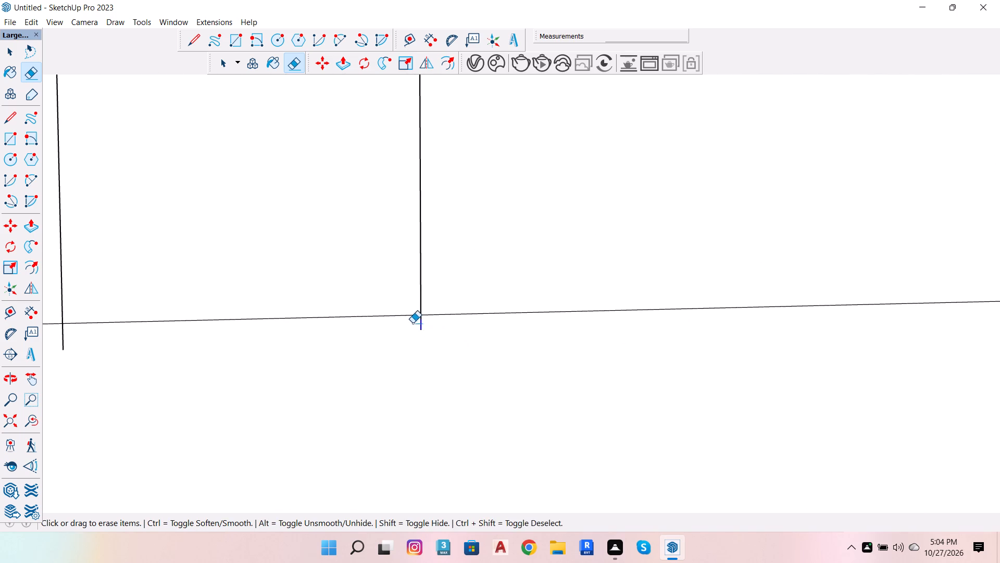
left_click_drag(413, 323, 412, 323)
scroll(499, 353, "down", 1)
scroll(430, 325, "up", 11)
left_click_drag(423, 315, 423, 315)
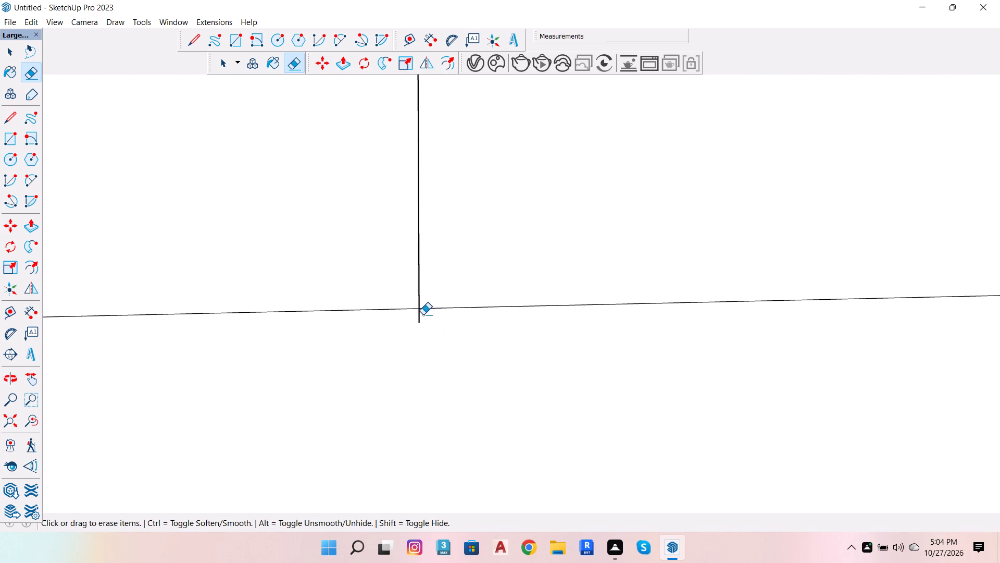
left_click_drag(423, 315, 408, 318)
Erase the leftover stubs of the third and fourth vertical lines from the right below the wide panel's top edge.
scroll(495, 350, "down", 8)
scroll(463, 374, "down", 14)
scroll(347, 390, "up", 20)
left_click_drag(344, 354, 370, 356)
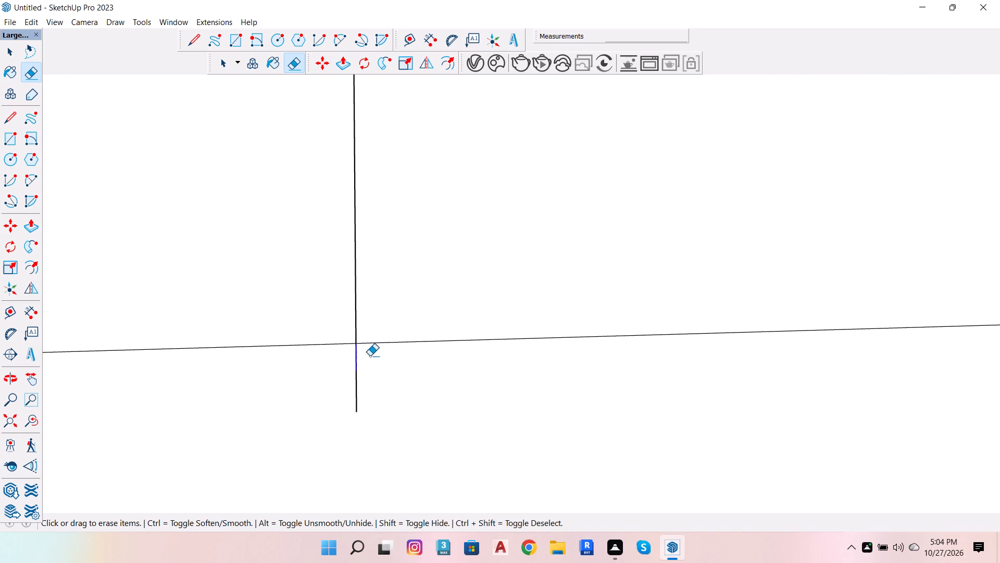
left_click_drag(370, 356, 368, 413)
scroll(409, 393, "down", 6)
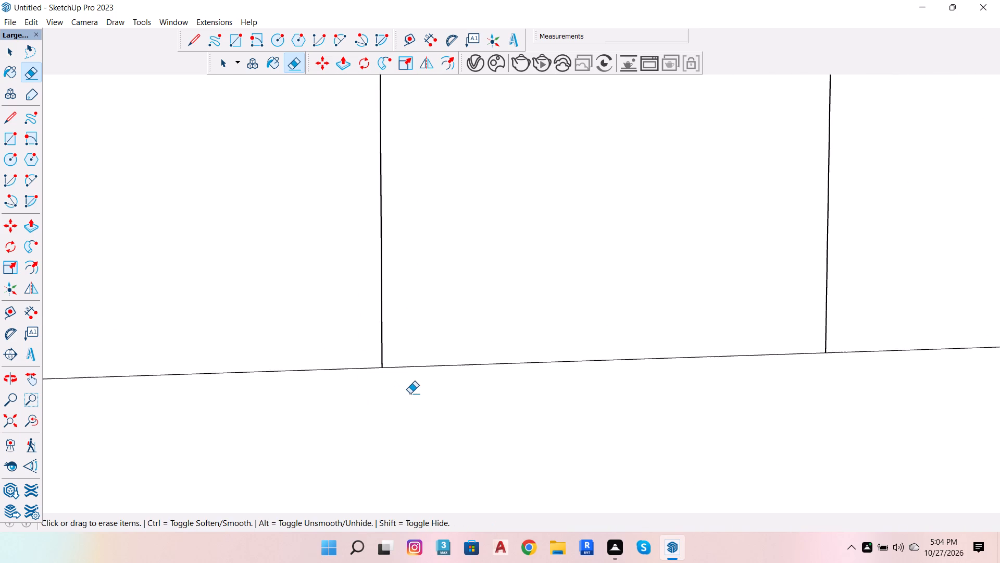
scroll(410, 394, "down", 15)
scroll(396, 397, "down", 14)
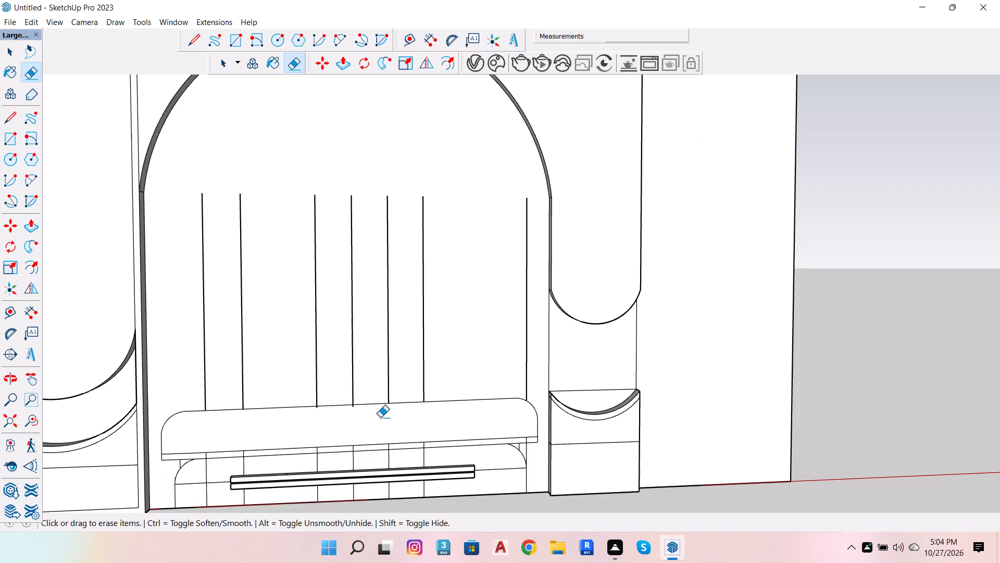
scroll(359, 429, "up", 13)
scroll(364, 369, "up", 13)
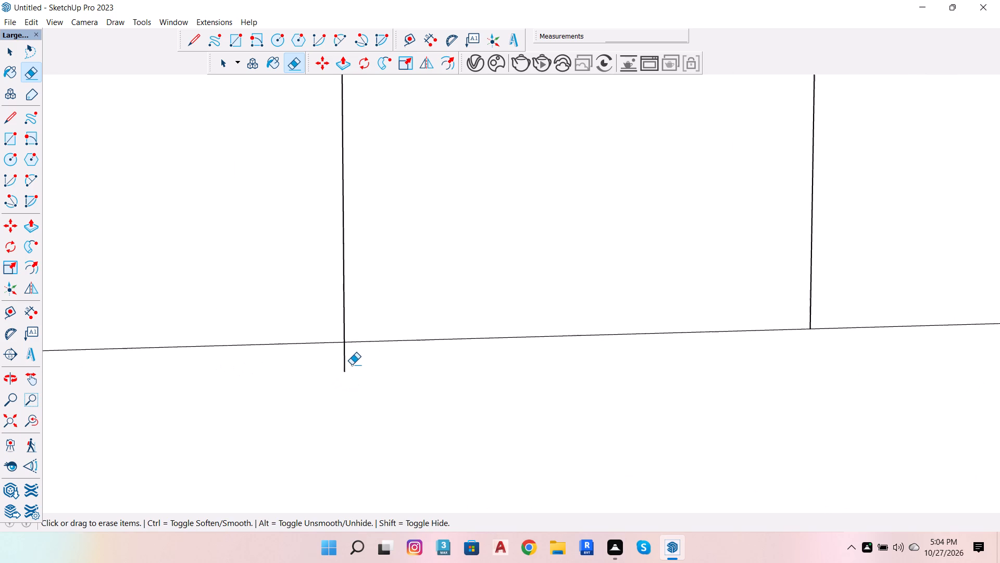
left_click_drag(351, 364, 357, 350)
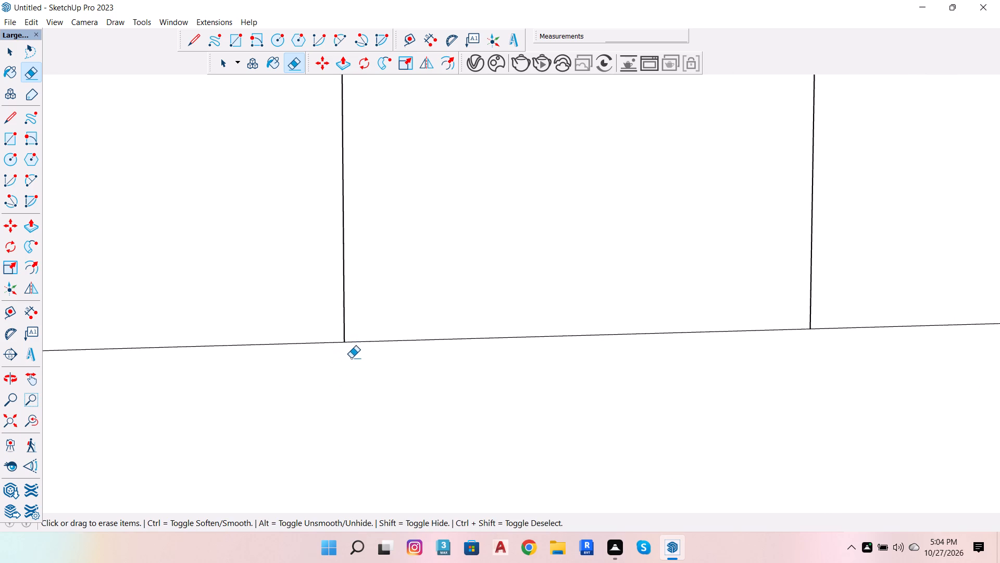
Erase the leftover stubs of the third and second vertical lines from the left below the wide panel's top edge.
scroll(342, 369, "down", 6)
scroll(609, 335, "down", 6)
scroll(337, 368, "up", 5)
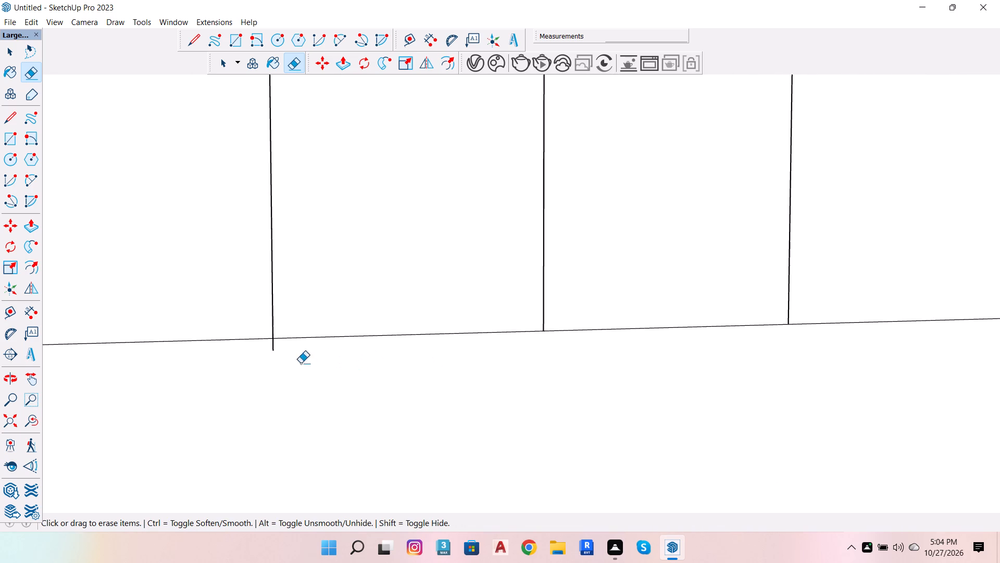
scroll(263, 360, "up", 12)
left_click_drag(297, 316, 292, 315)
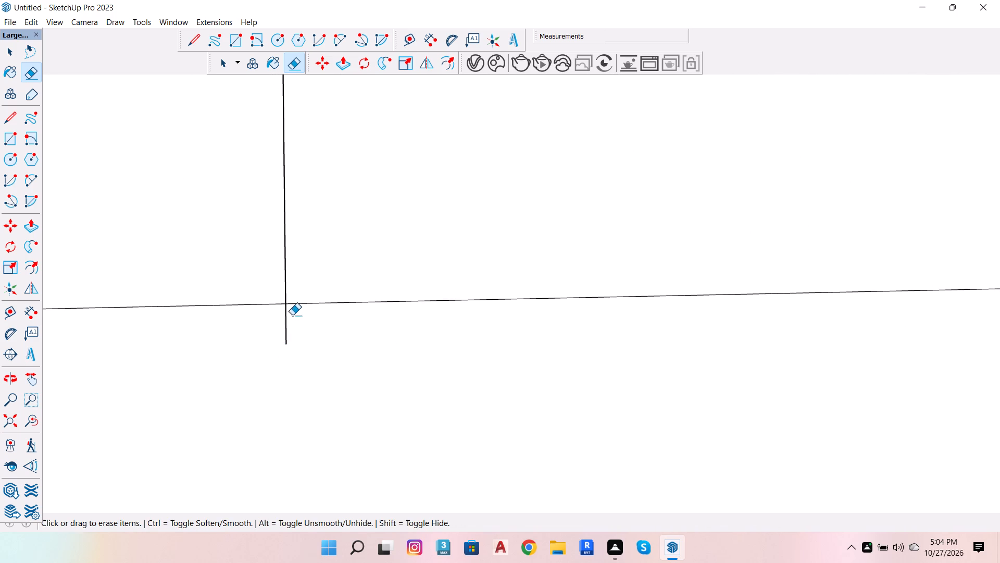
left_click_drag(292, 315, 304, 357)
scroll(417, 364, "down", 8)
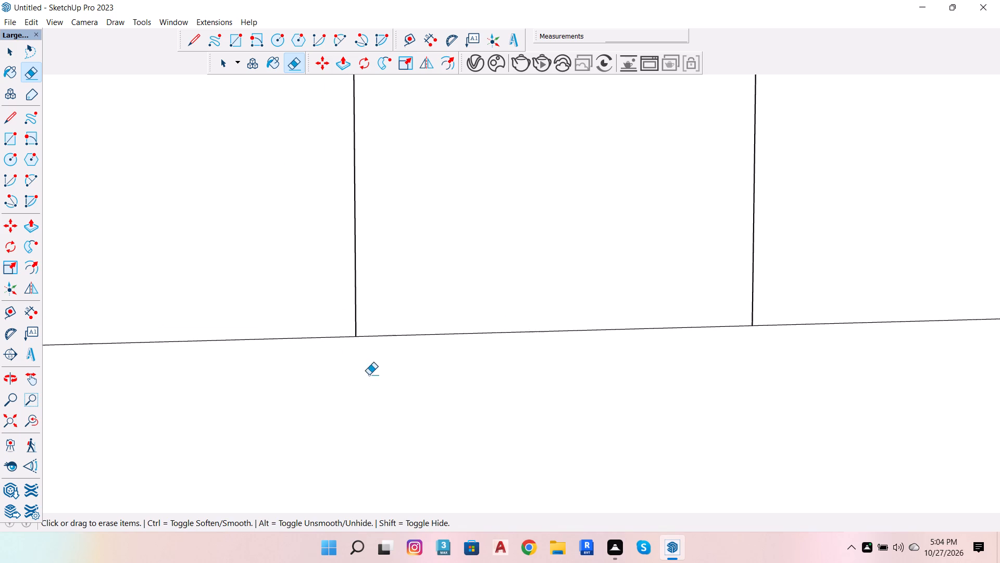
scroll(385, 354, "down", 15)
scroll(386, 322, "down", 7)
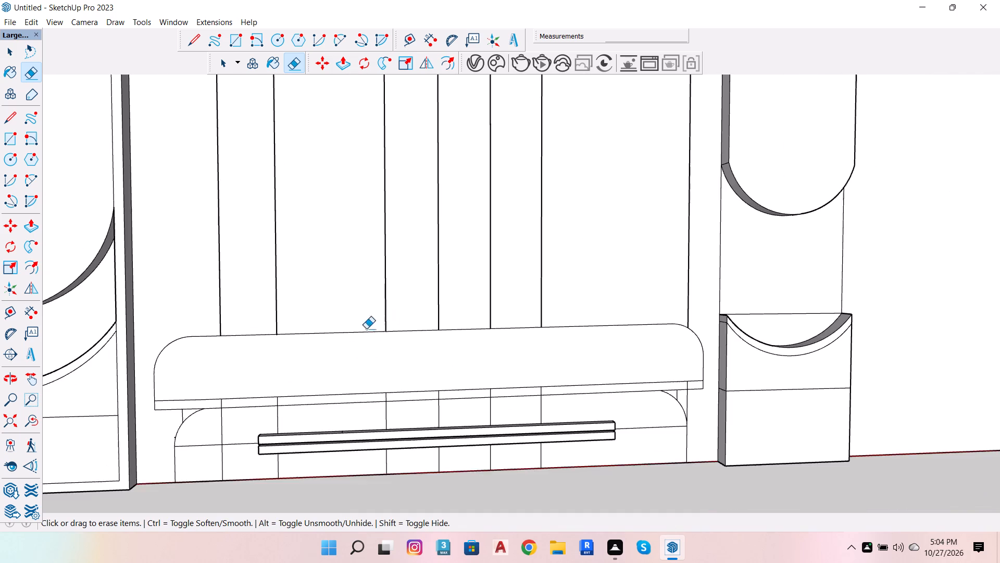
scroll(262, 344, "up", 6)
scroll(264, 343, "up", 15)
scroll(254, 319, "up", 6)
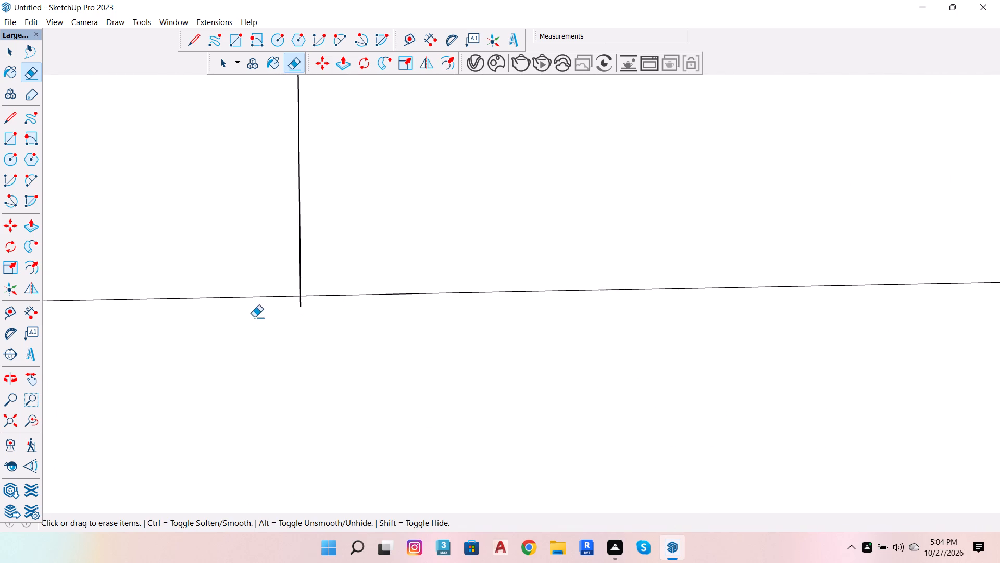
scroll(293, 297, "up", 12)
left_click_drag(344, 312, 313, 332)
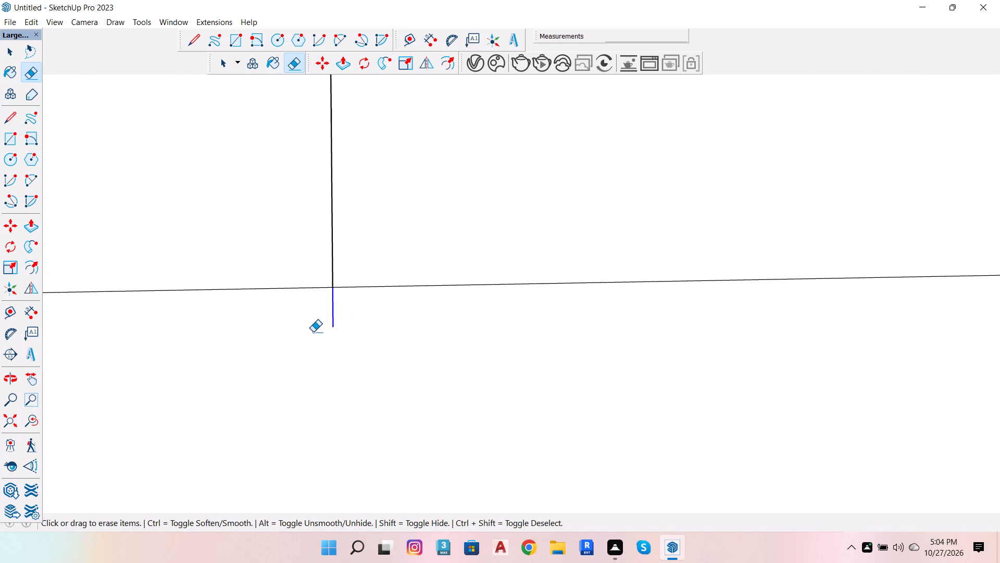
left_click_drag(313, 332, 347, 303)
Erase the segments of the two leftmost vertical lines crossing the thin strip along the wide panel's bottom.
scroll(438, 335, "down", 8)
scroll(541, 307, "down", 12)
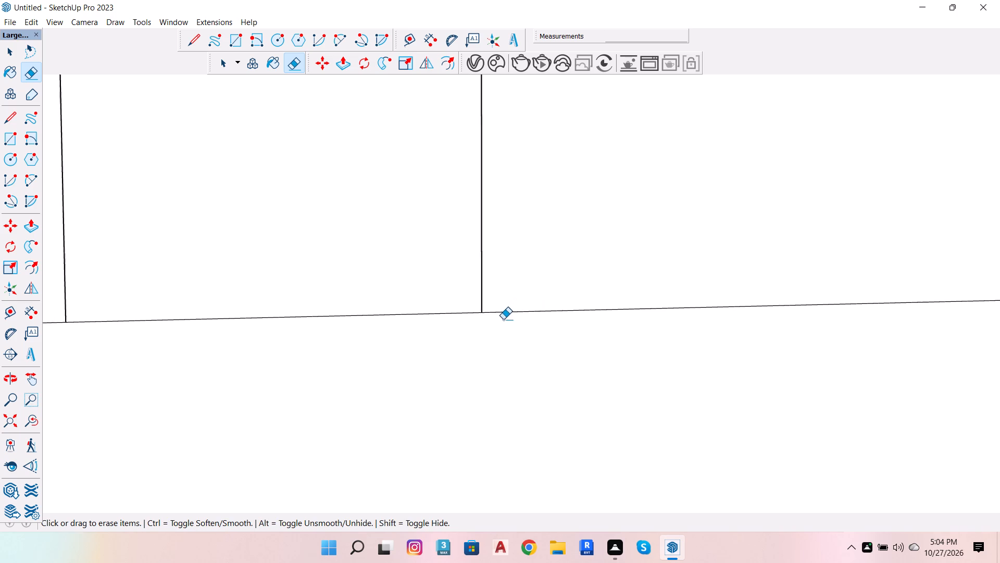
scroll(503, 320, "down", 3)
scroll(412, 331, "down", 7)
scroll(434, 267, "down", 8)
scroll(368, 433, "up", 2)
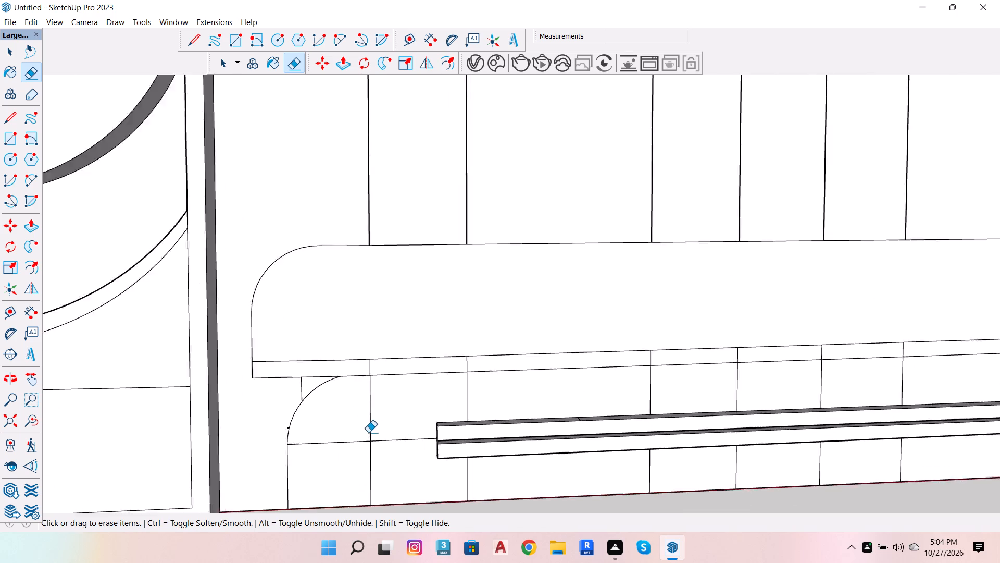
scroll(368, 433, "up", 3)
scroll(366, 369, "up", 4)
left_click(364, 349)
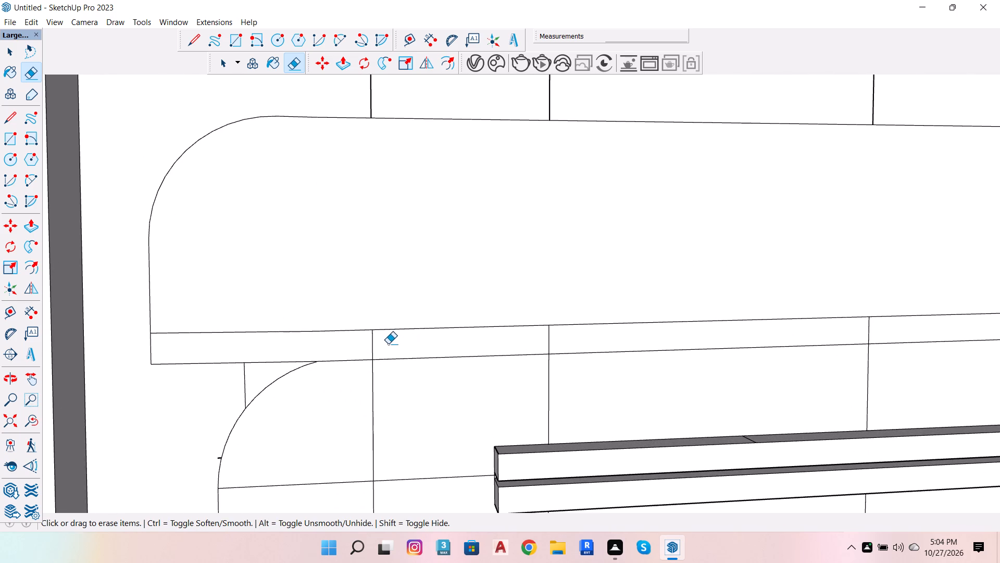
left_click_drag(387, 344, 561, 344)
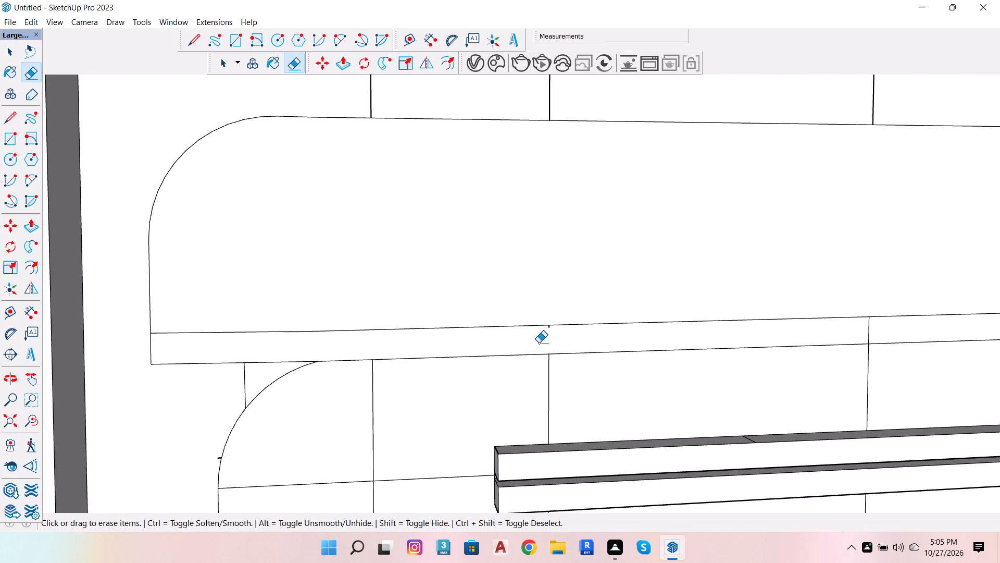
Erase the two leftmost vertical lines' remaining segments on the lower rounded panel, both above and below the bar level.
scroll(253, 376, "down", 6)
left_click_drag(302, 391, 345, 389)
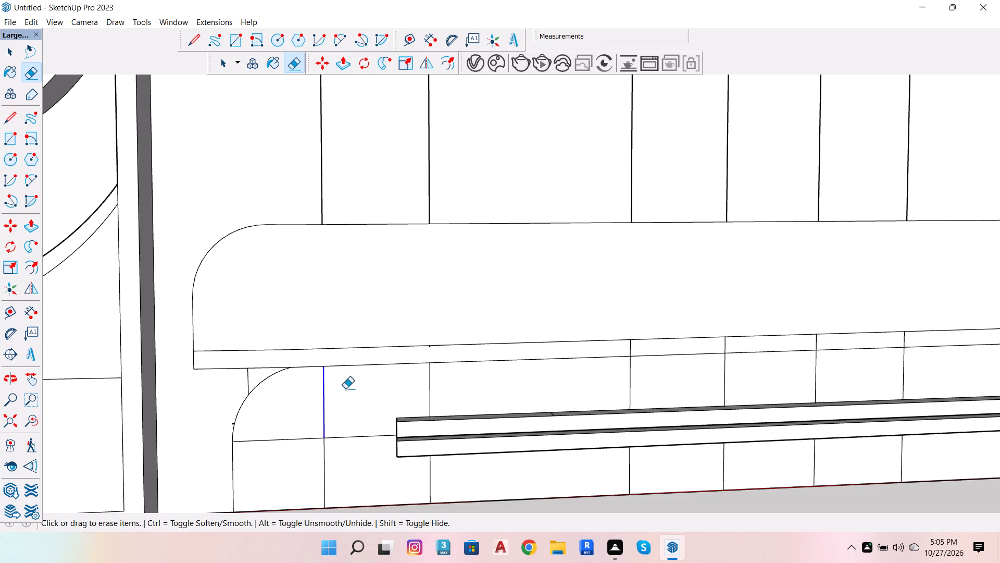
left_click_drag(345, 389, 453, 390)
left_click_drag(317, 475, 413, 476)
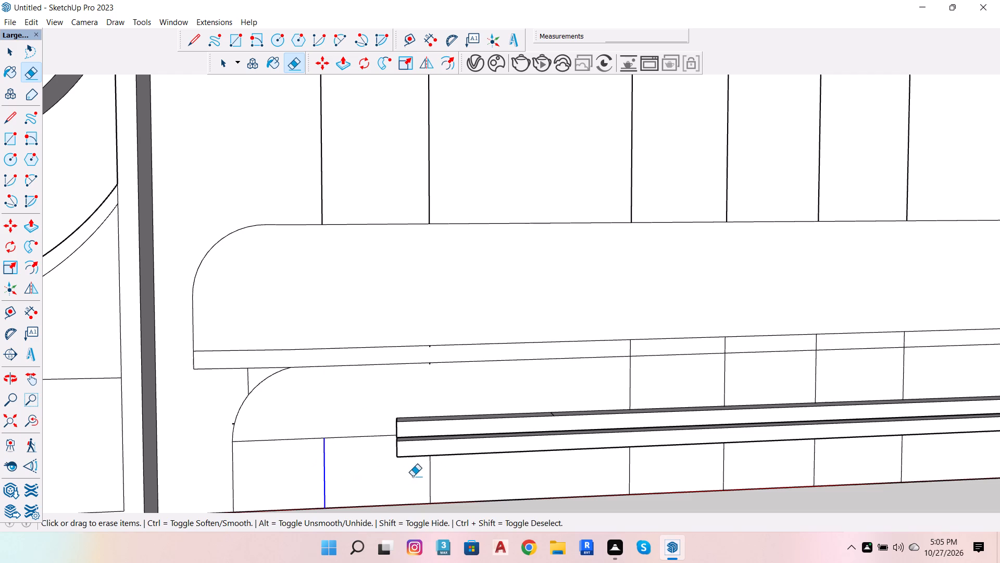
left_click_drag(413, 476, 446, 478)
Erase the segments of the four middle vertical lines between the thin strip and the upper bar.
scroll(180, 446, "down", 5)
left_click_drag(467, 410, 472, 410)
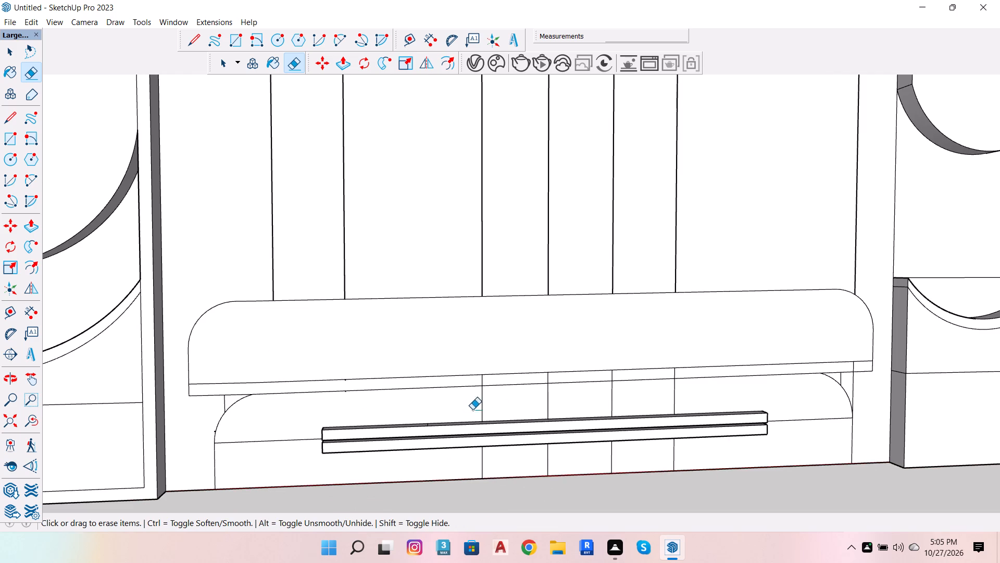
left_click_drag(472, 410, 703, 401)
Erase the segments and leftover stubs of the two rightmost middle vertical lines at the thin strip along the wide panel's bottom.
scroll(678, 386, "up", 4)
left_click_drag(687, 370, 620, 373)
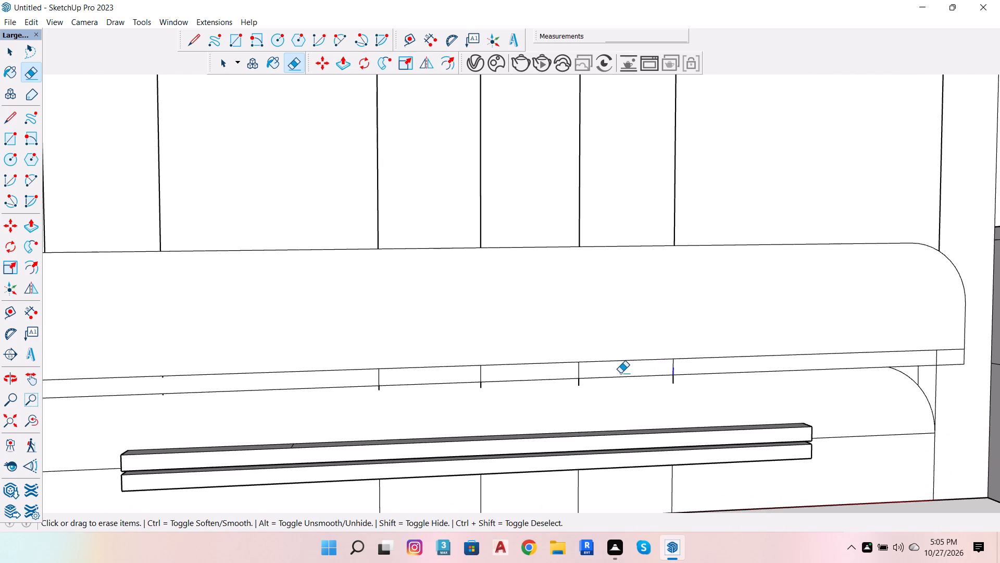
left_click_drag(620, 373, 565, 376)
scroll(667, 393, "up", 4)
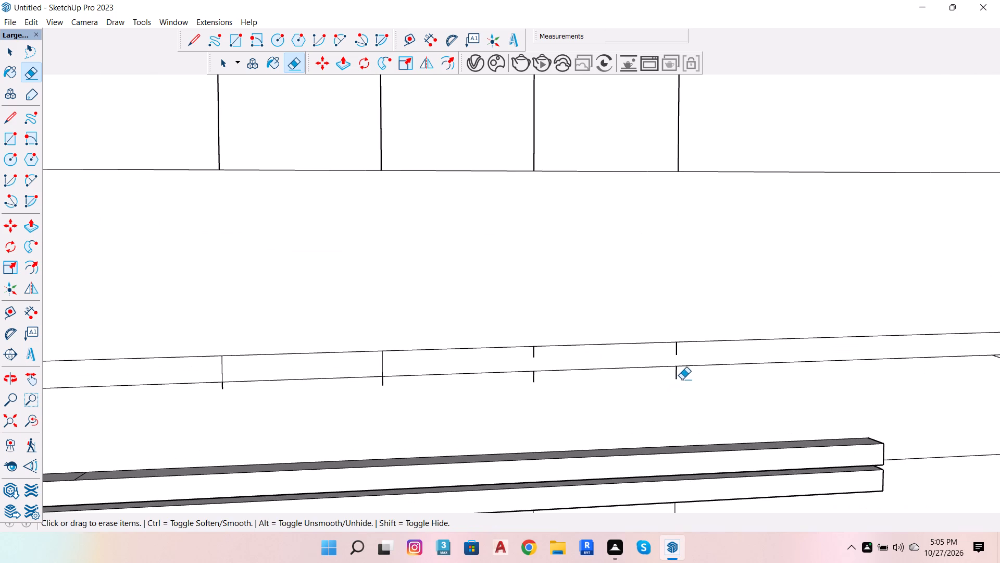
left_click_drag(682, 378, 673, 377)
scroll(666, 380, "up", 11)
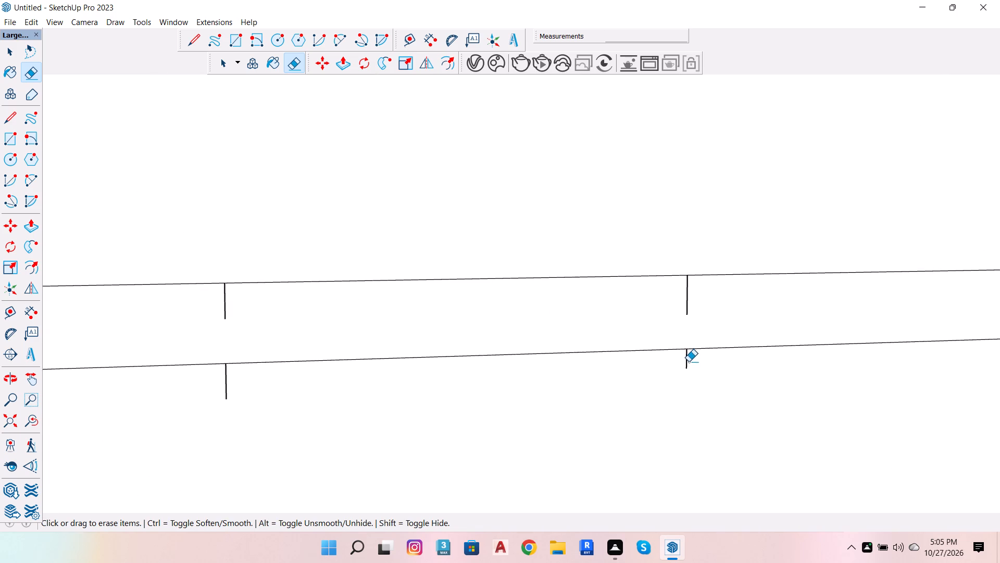
left_click_drag(690, 361, 689, 358)
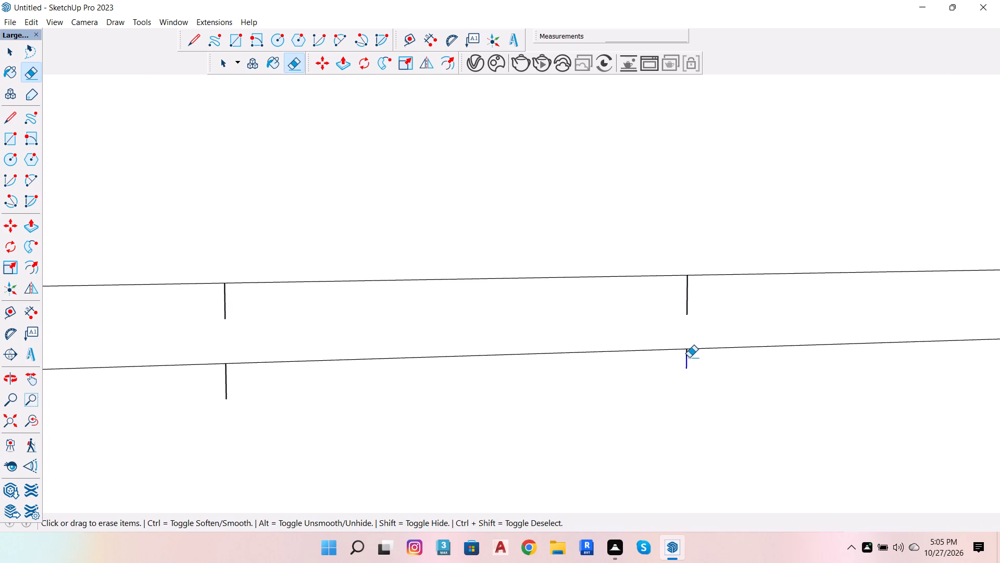
left_click_drag(689, 358, 687, 356)
left_click_drag(701, 296, 697, 292)
left_click_drag(697, 292, 689, 317)
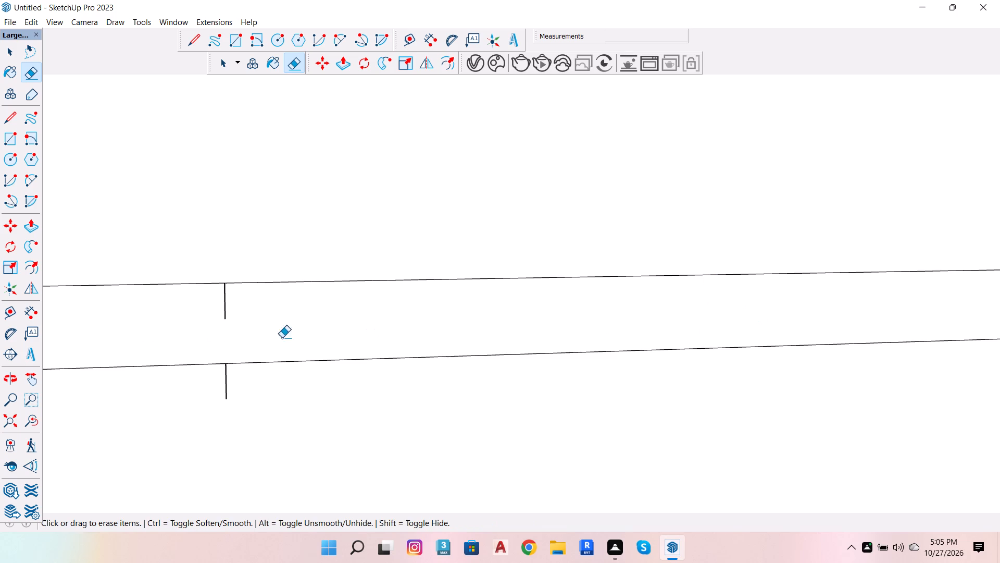
left_click_drag(160, 299, 238, 292)
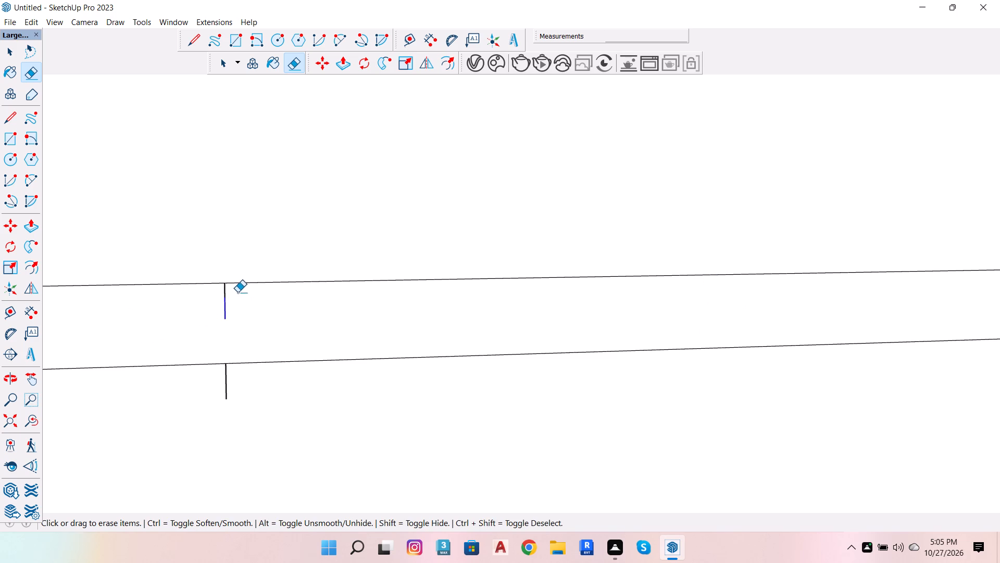
left_click_drag(238, 292, 247, 303)
left_click_drag(249, 389, 217, 401)
left_click_drag(217, 401, 232, 373)
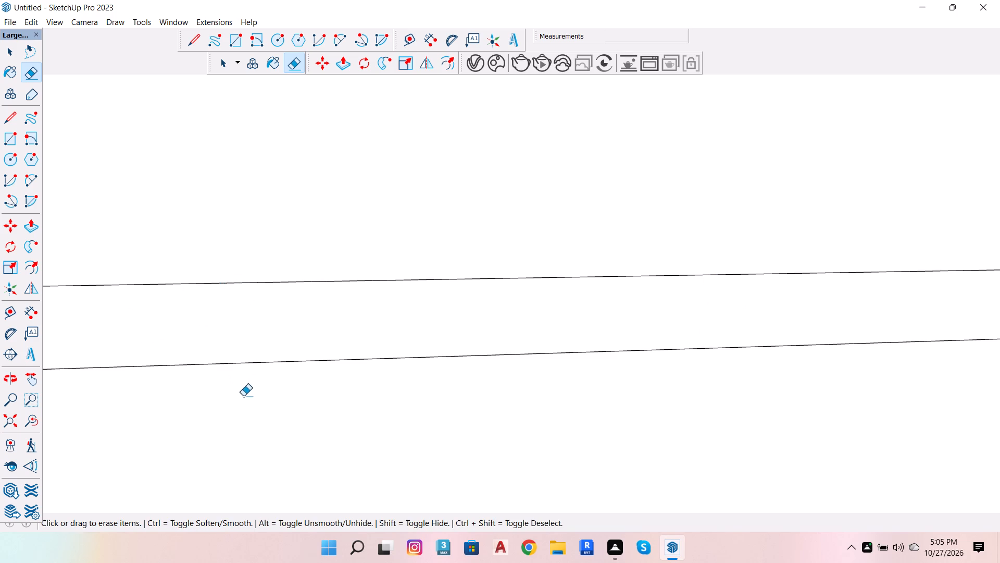
Erase the second middle vertical line from the left where it crosses the thin strip, including its stubs at both strip edges.
scroll(264, 402, "down", 7)
scroll(430, 334, "down", 8)
scroll(101, 377, "up", 6)
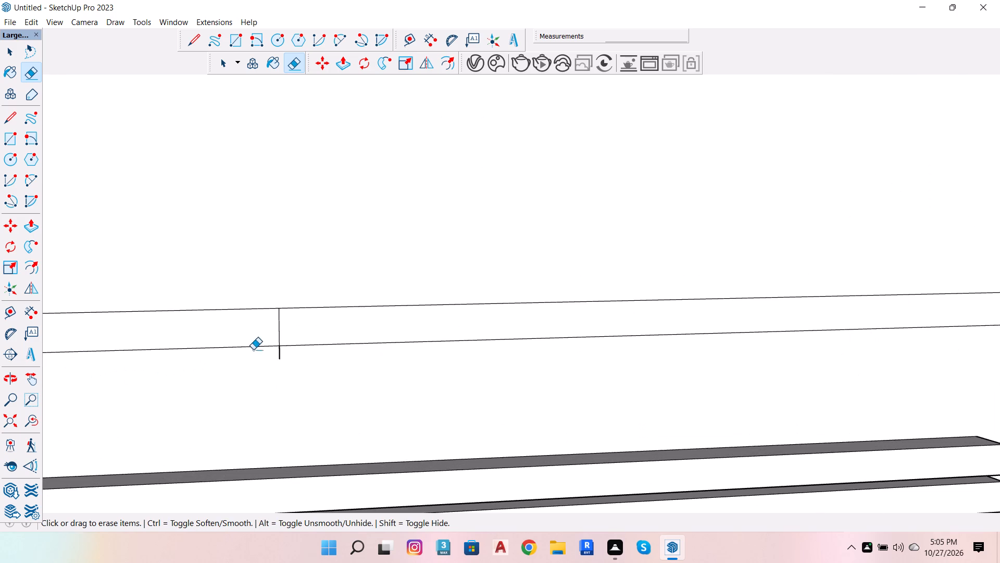
scroll(279, 352, "up", 7)
left_click_drag(289, 357, 296, 355)
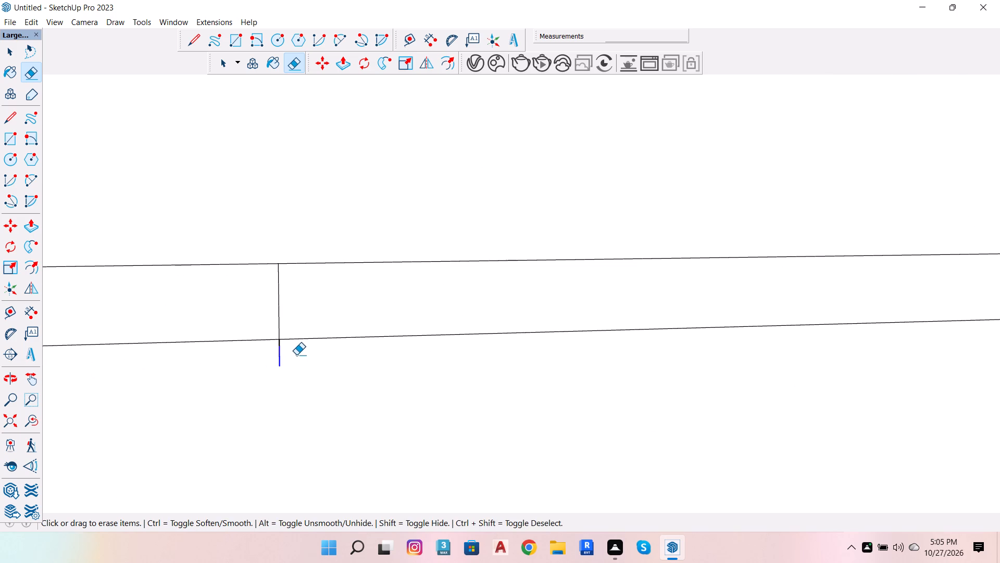
left_click_drag(296, 355, 272, 347)
left_click_drag(299, 315, 280, 301)
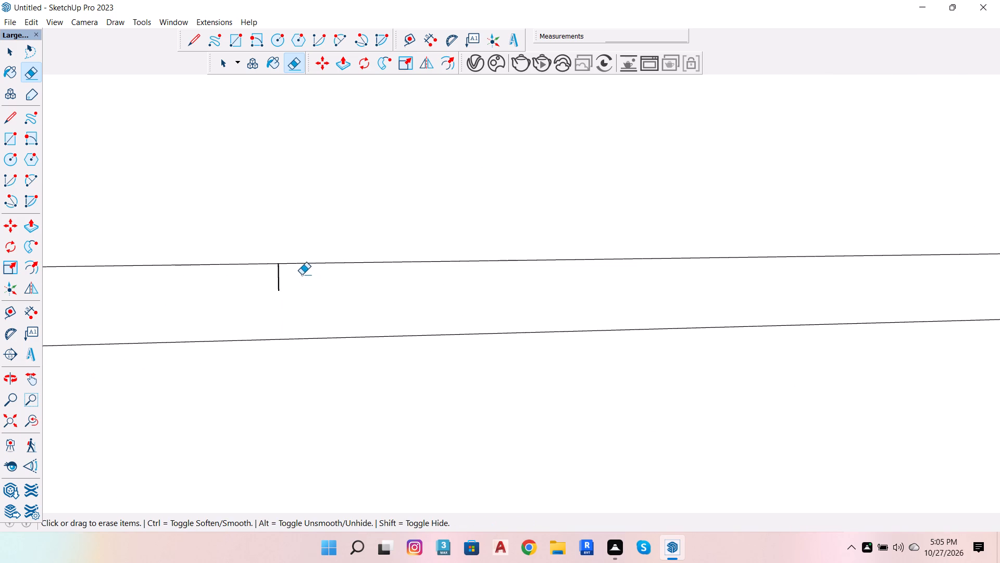
left_click_drag(302, 275, 251, 282)
scroll(283, 275, "up", 10)
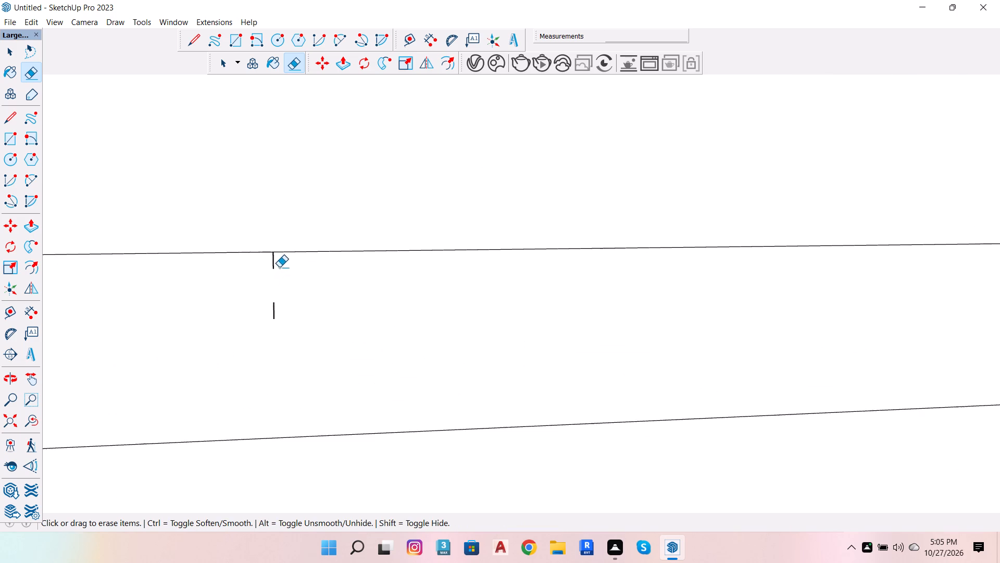
left_click_drag(267, 263, 291, 310)
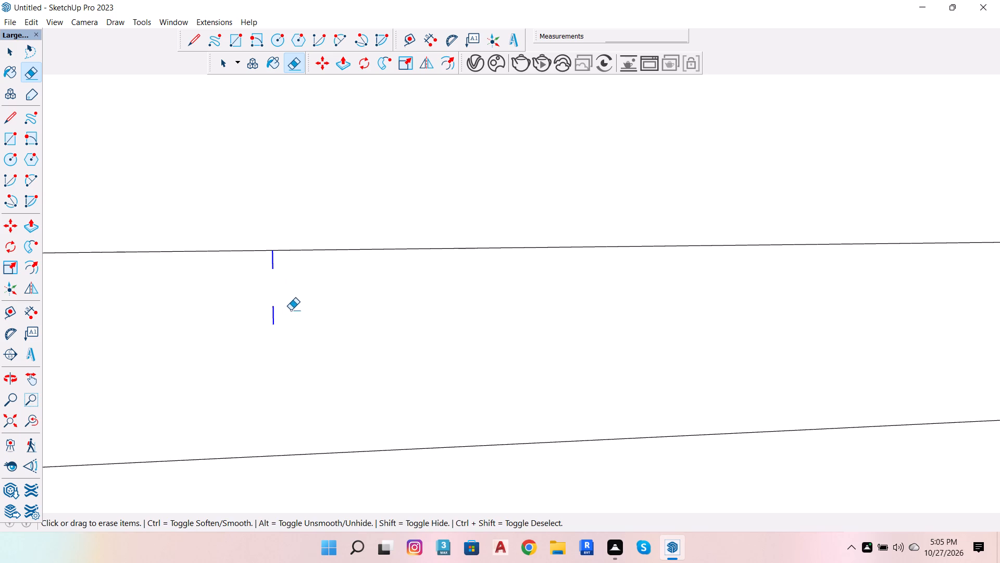
left_click_drag(291, 310, 293, 309)
Erase the short horizontal stub on the lower rounded panel's left corner arc.
scroll(334, 312, "down", 7)
scroll(415, 258, "down", 16)
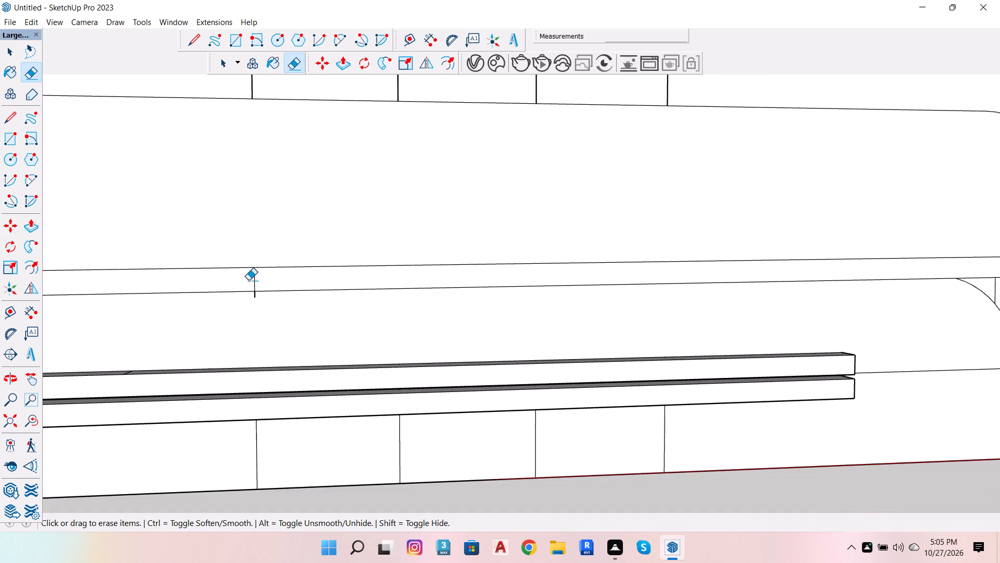
scroll(813, 174, "down", 6)
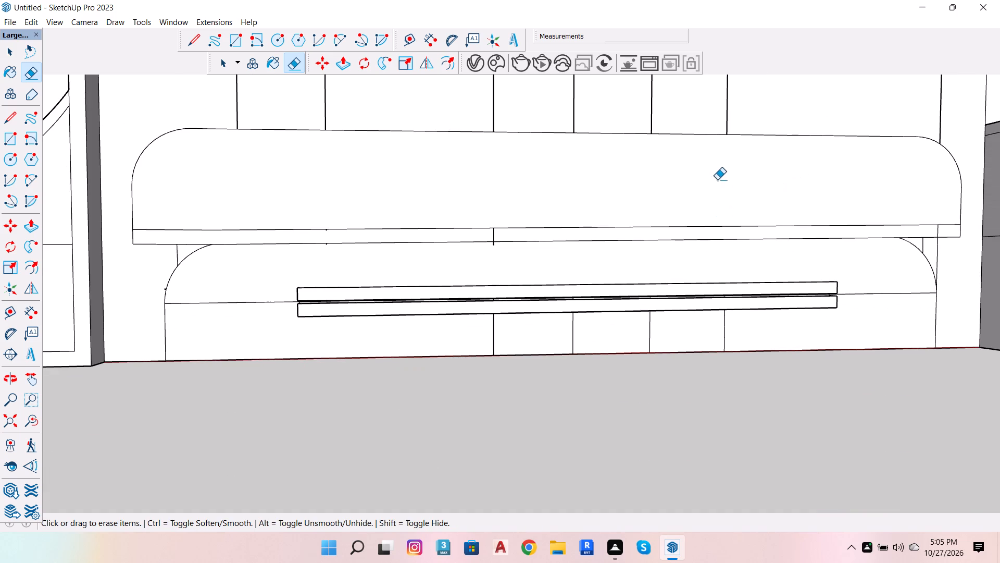
scroll(130, 281, "up", 5)
scroll(170, 298, "up", 11)
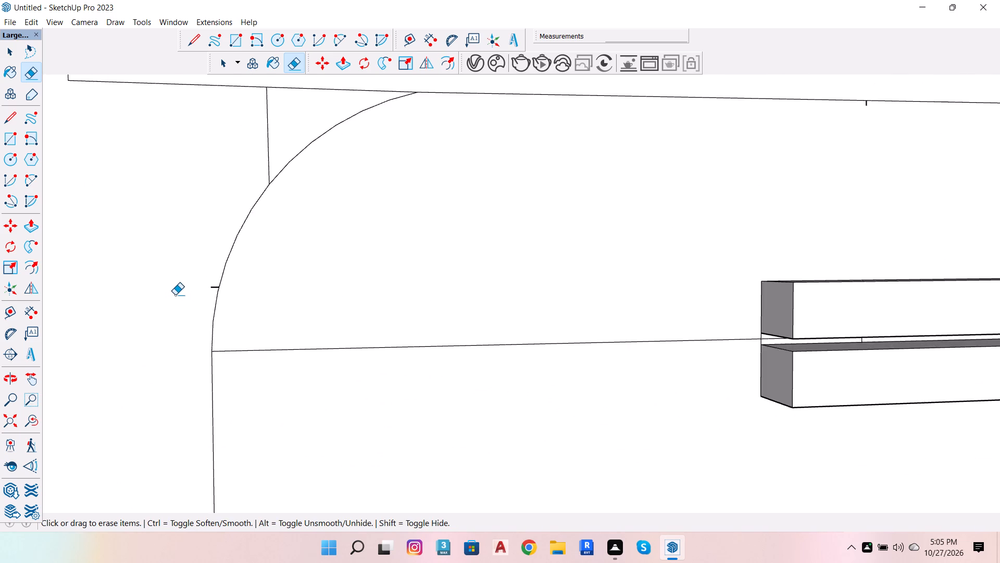
scroll(178, 296, "up", 6)
left_click_drag(243, 275, 230, 301)
scroll(181, 293, "down", 8)
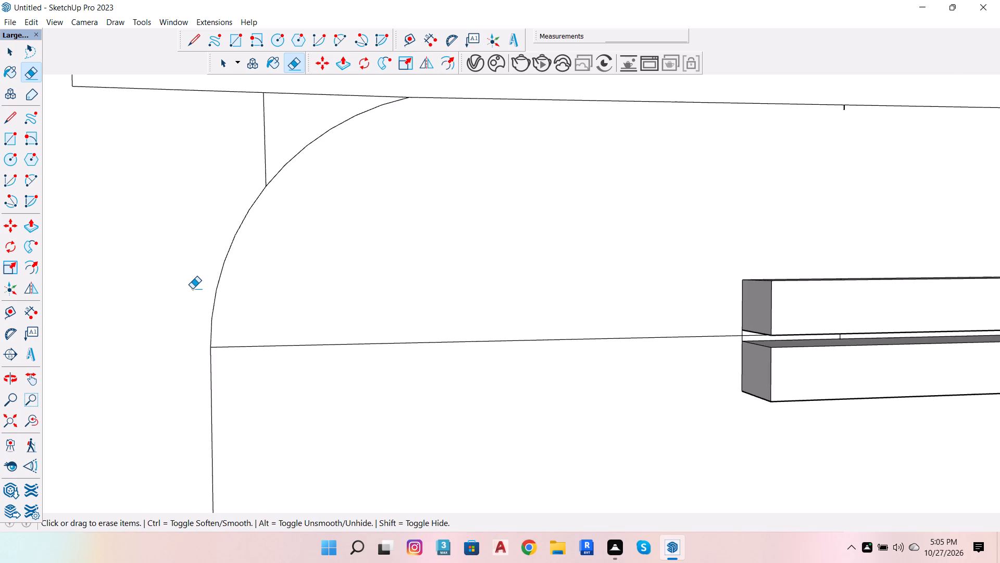
Erase the two leftover stubs at the thin strip's edges from the vertical line just left of the middle four.
scroll(192, 289, "down", 5)
scroll(71, 287, "down", 4)
scroll(416, 162, "up", 3)
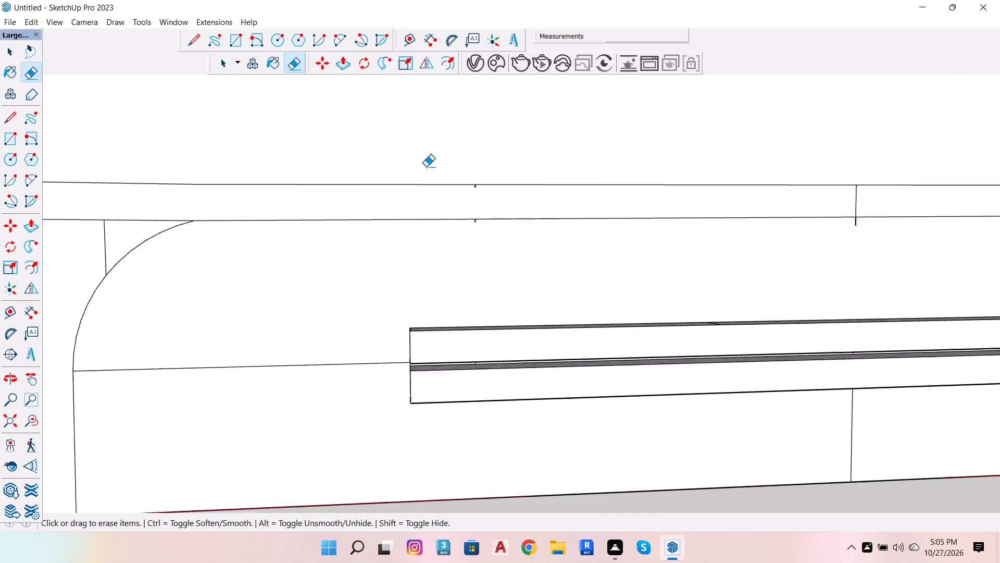
scroll(426, 167, "up", 1)
scroll(483, 185, "up", 15)
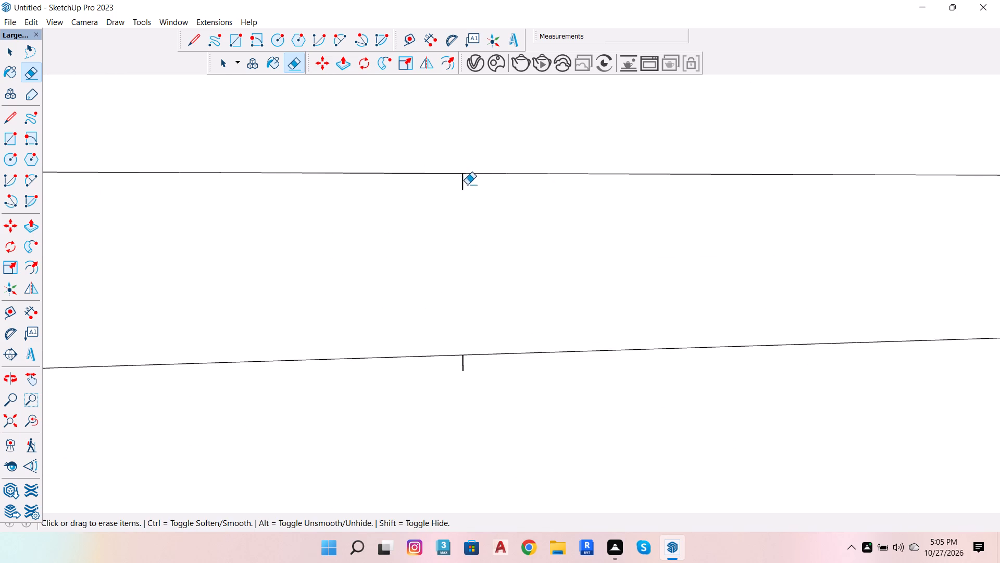
left_click_drag(467, 186, 454, 193)
scroll(471, 371, "up", 3)
left_click_drag(470, 364, 408, 381)
Erase the leftmost middle vertical line's segment across the thin strip and its stubs at both strip edges.
scroll(189, 337, "down", 15)
scroll(321, 305, "down", 8)
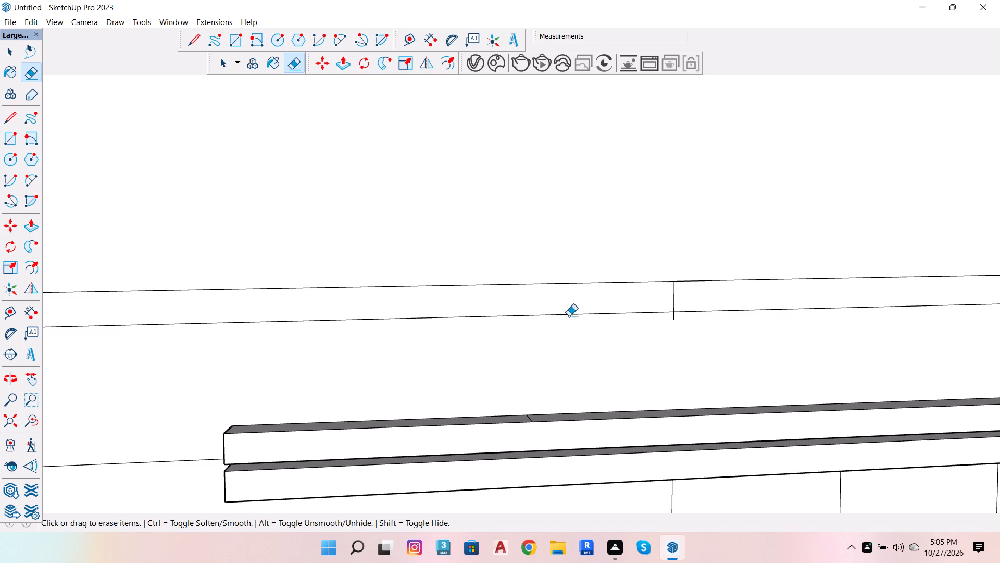
scroll(656, 301, "up", 3)
scroll(702, 312, "up", 5)
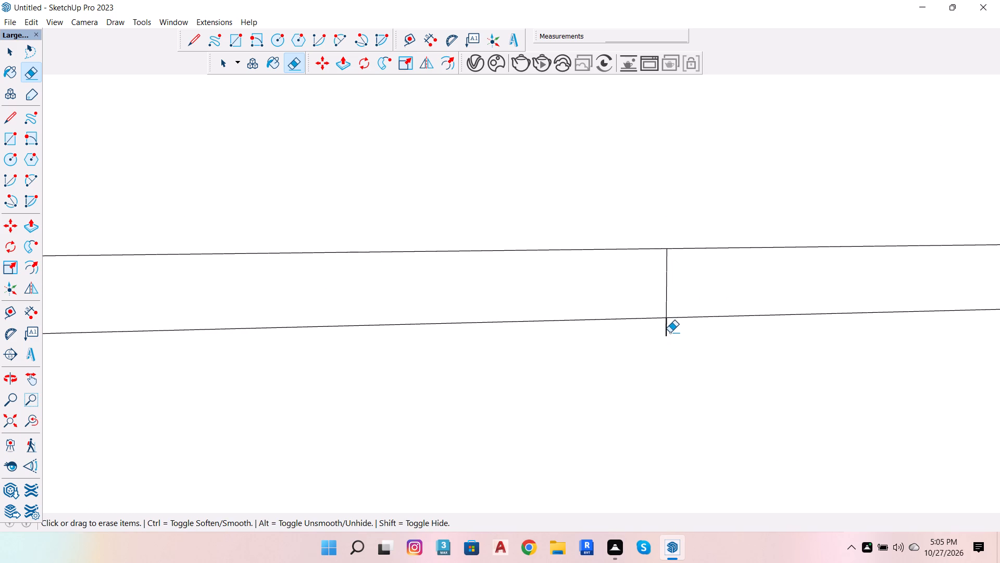
left_click_drag(670, 333, 659, 333)
left_click_drag(695, 285, 644, 308)
left_click_drag(677, 254, 652, 272)
scroll(676, 325, "up", 6)
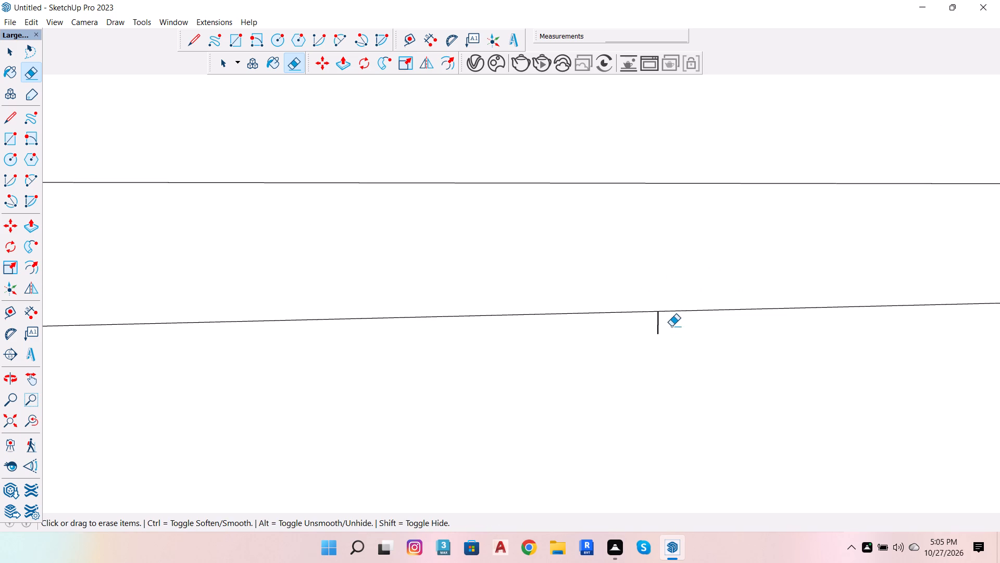
left_click_drag(671, 326, 602, 347)
Erase the short stray line crossing the top face of the upper bar.
scroll(682, 274, "down", 7)
scroll(656, 313, "down", 6)
scroll(399, 478, "up", 5)
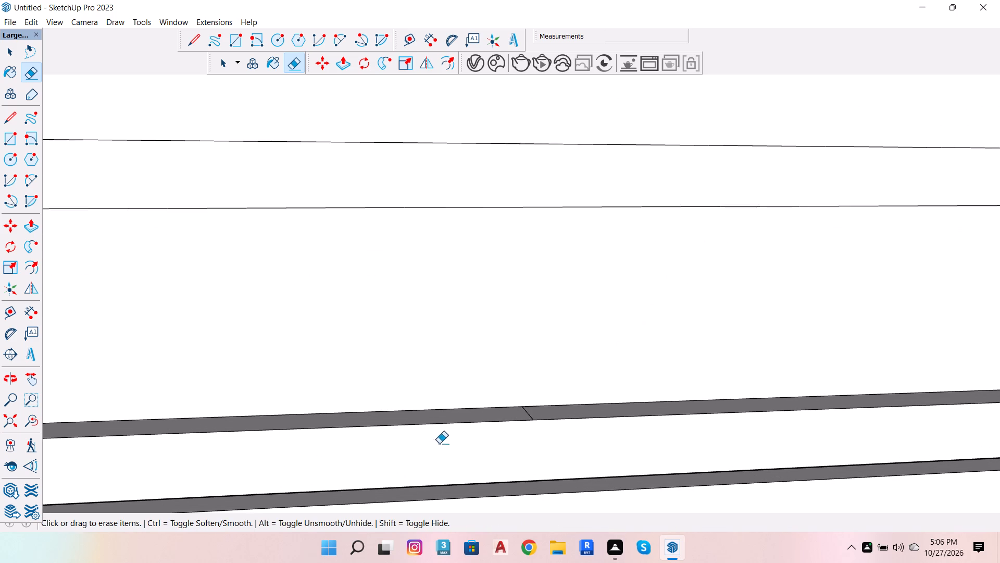
scroll(455, 431, "up", 4)
scroll(541, 394, "up", 6)
left_click_drag(569, 408, 590, 411)
Erase the four middle vertical lines' segments between the lower bar and the floor.
scroll(226, 325, "down", 15)
scroll(239, 396, "down", 5)
scroll(350, 407, "down", 6)
scroll(765, 448, "up", 5)
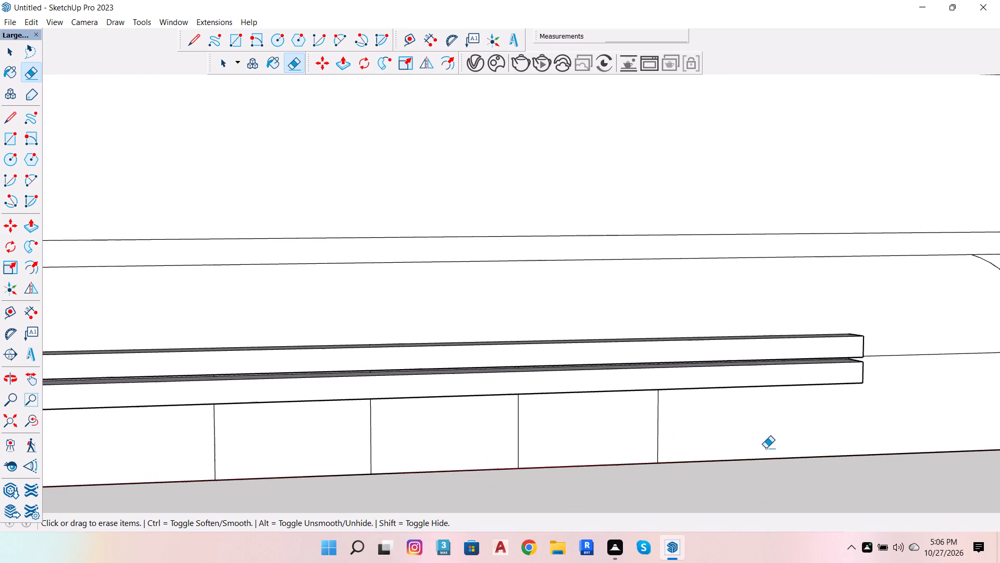
left_click_drag(679, 438, 405, 452)
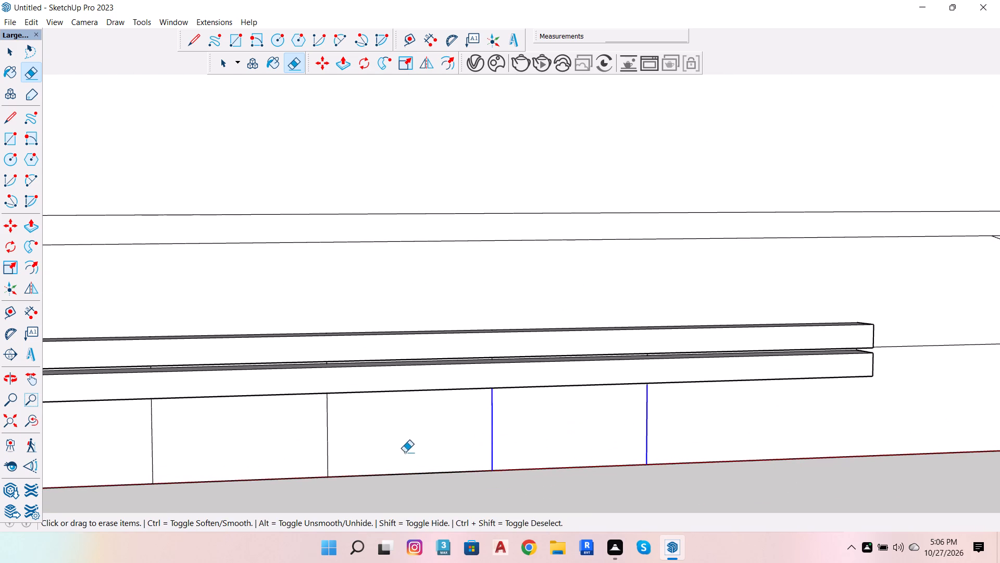
left_click_drag(405, 452, 128, 457)
Erase the far-right vertical line's segment and leftover stubs within the thin strip along the wide panel's bottom.
scroll(215, 430, "down", 6)
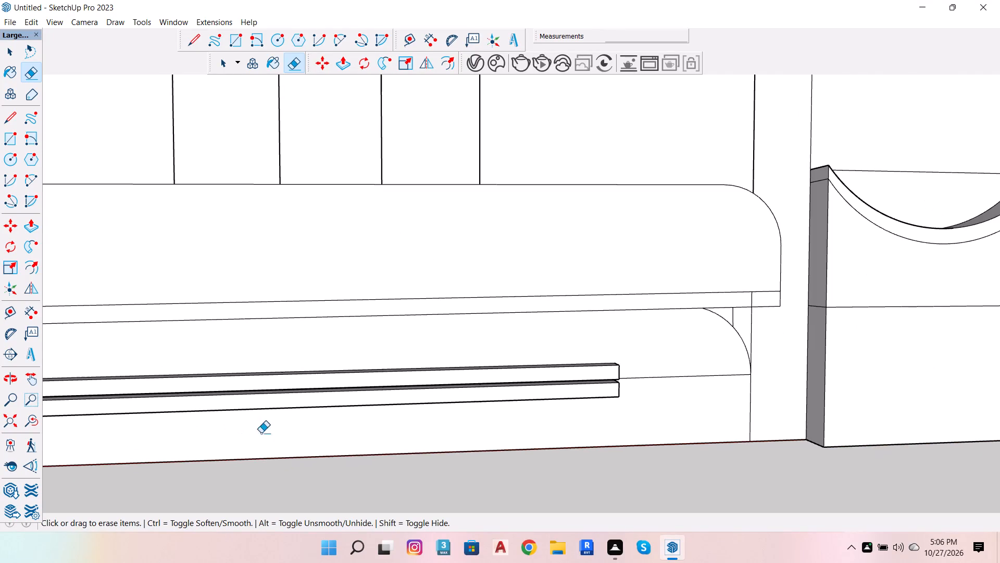
scroll(761, 308, "up", 10)
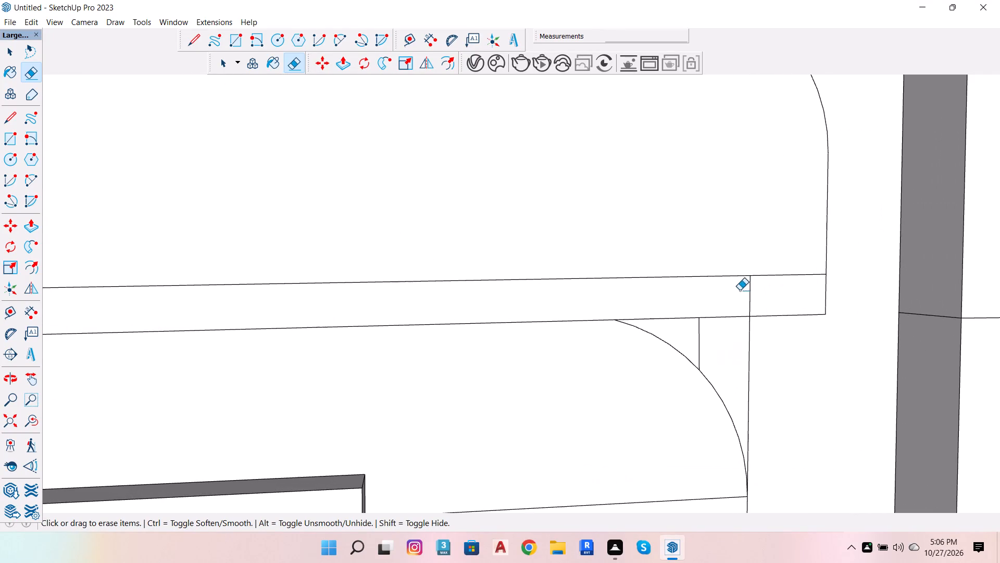
left_click_drag(757, 294, 744, 299)
scroll(768, 280, "up", 4)
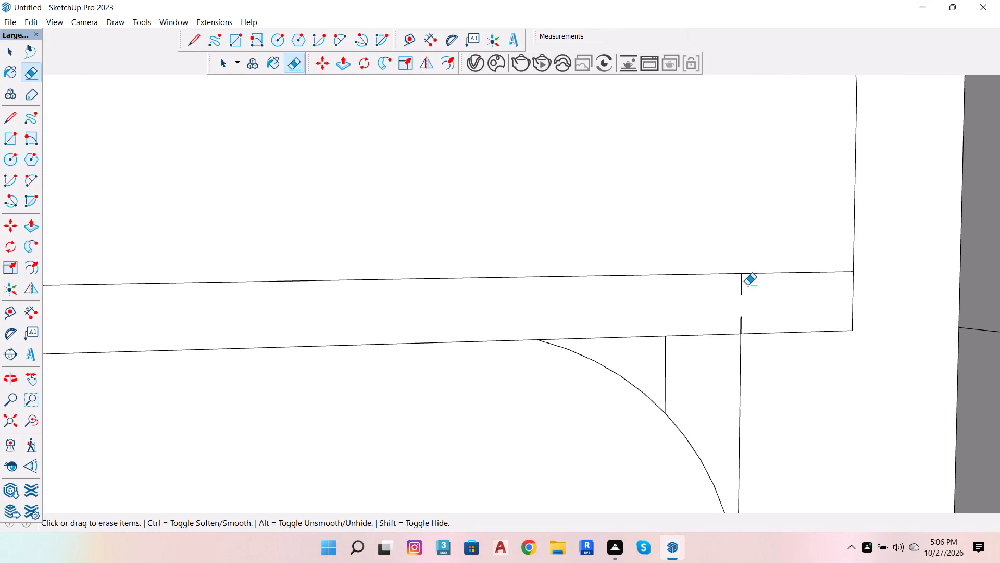
scroll(746, 286, "up", 8)
left_click_drag(746, 286, 731, 296)
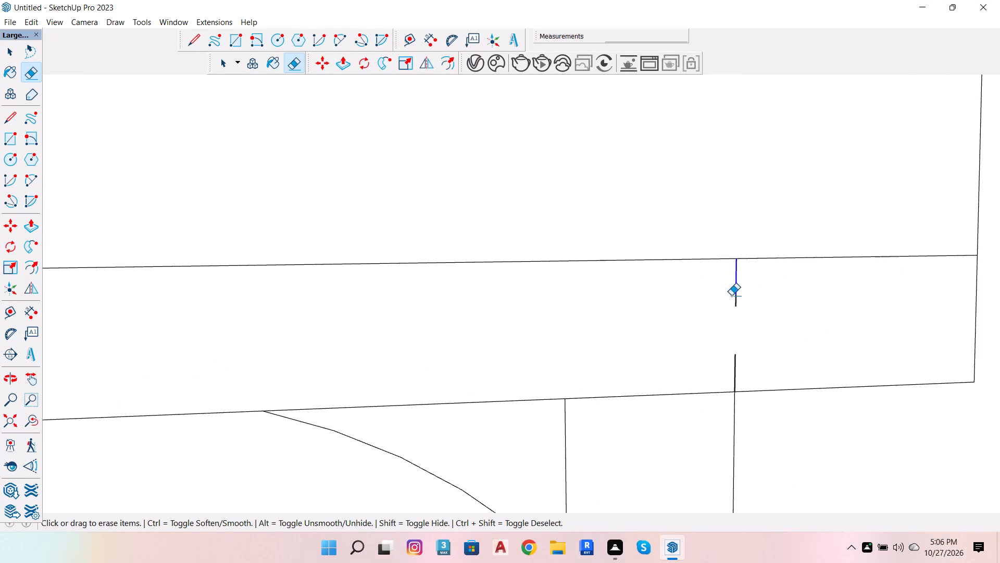
left_click_drag(731, 296, 731, 306)
left_click_drag(758, 372, 750, 375)
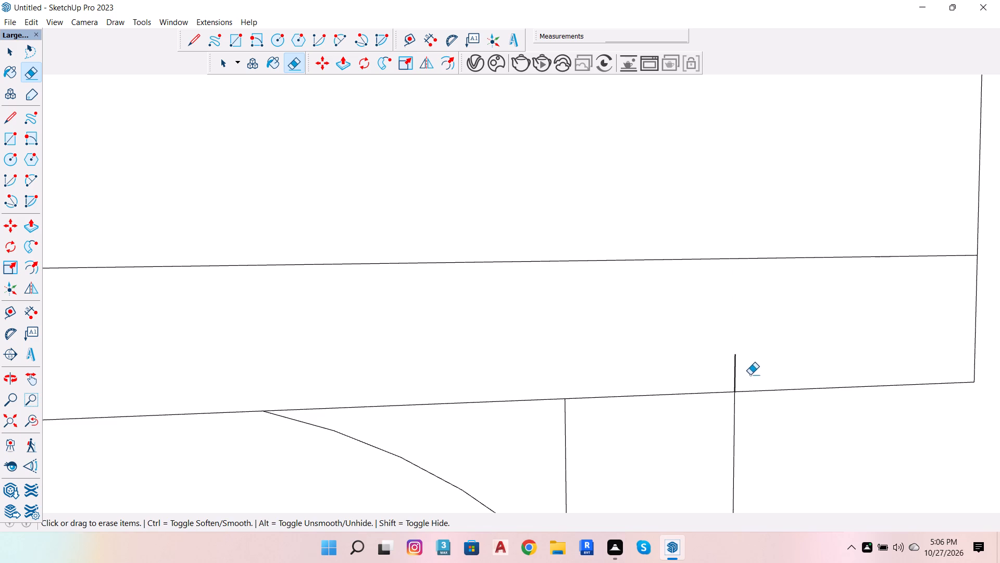
left_click_drag(750, 375, 724, 364)
Erase the far-right vertical line's segment and leftover pieces just below the thin strip, outside the lower panel's rounded corner.
scroll(777, 328, "down", 7)
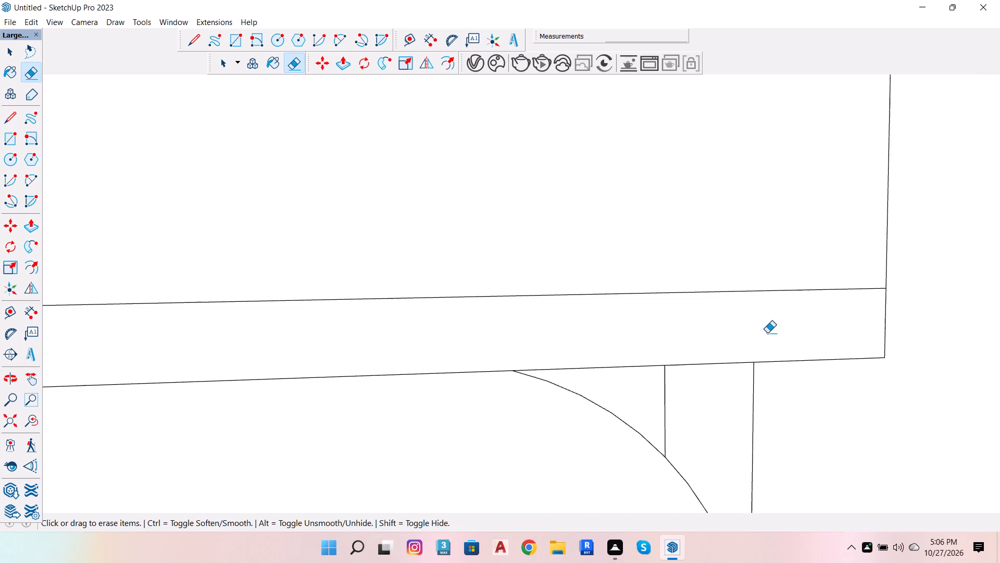
scroll(765, 364, "down", 8)
left_click_drag(763, 400, 753, 415)
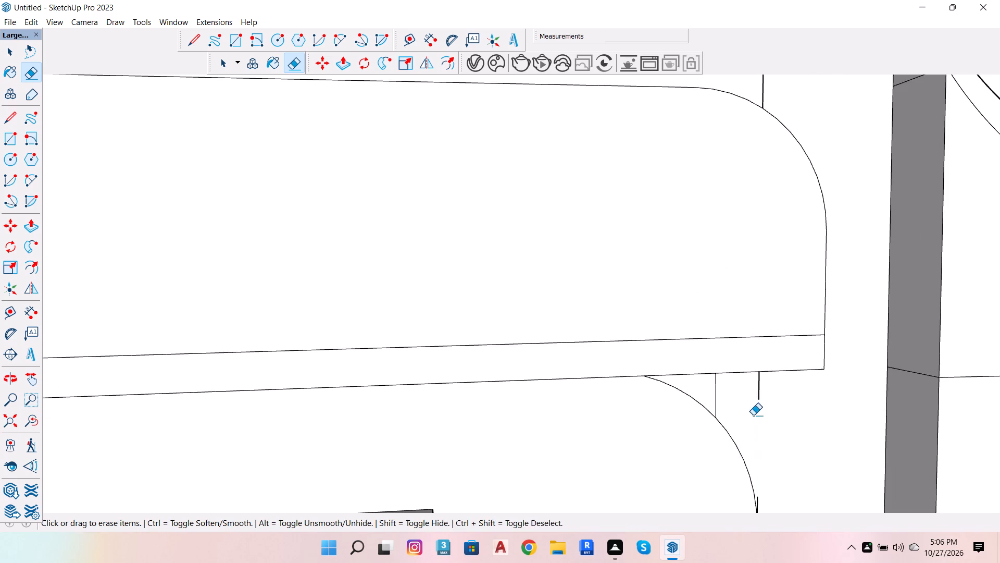
scroll(773, 400, "down", 5)
scroll(773, 400, "up", 18)
left_click_drag(742, 360, 736, 377)
left_click_drag(747, 389, 744, 395)
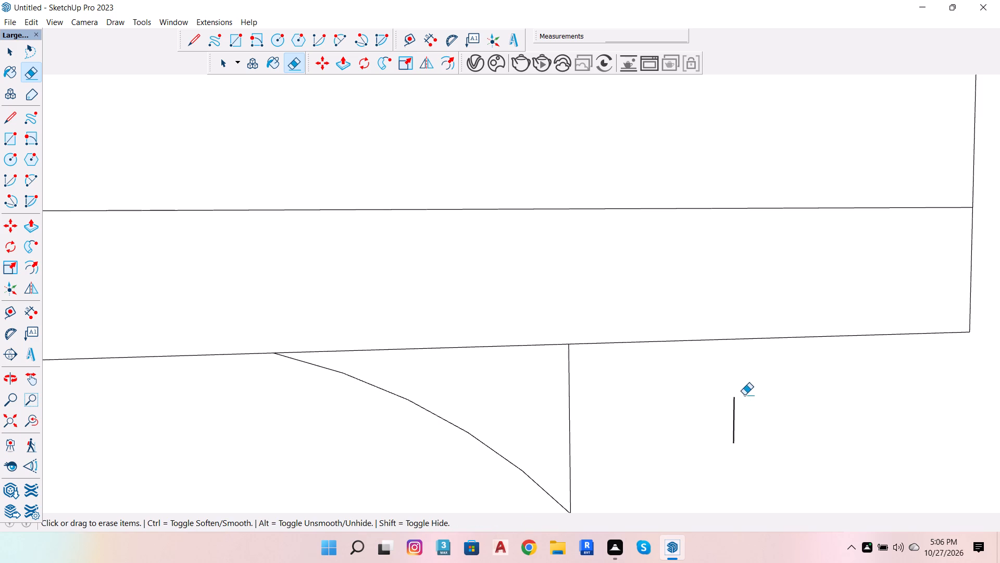
left_click_drag(744, 395, 731, 449)
Erase the far-right vertical line's remaining stub beside the lower end of the lower panel's corner arc.
scroll(703, 385, "down", 7)
scroll(664, 431, "down", 7)
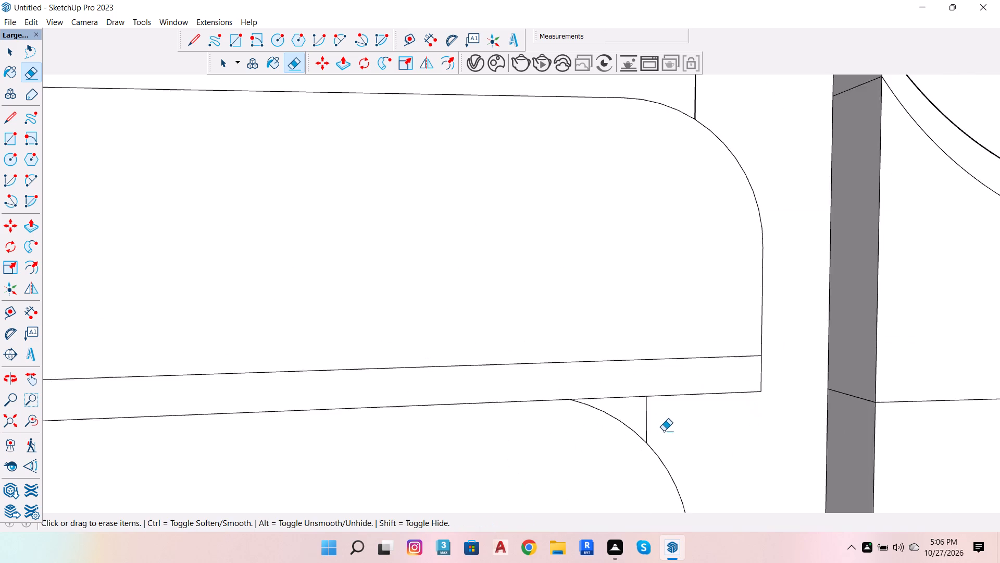
scroll(662, 436, "down", 13)
scroll(678, 474, "up", 15)
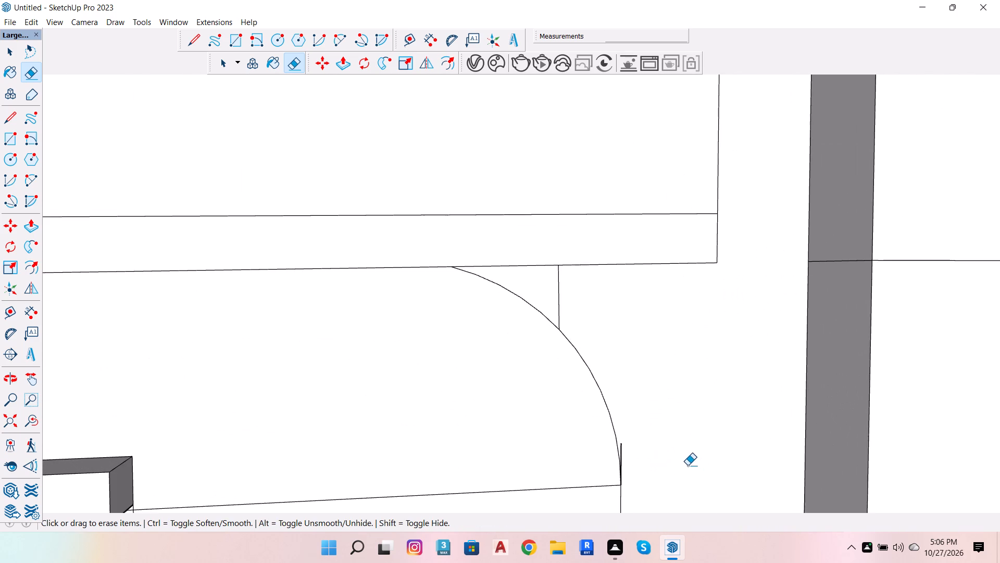
scroll(623, 478, "up", 12)
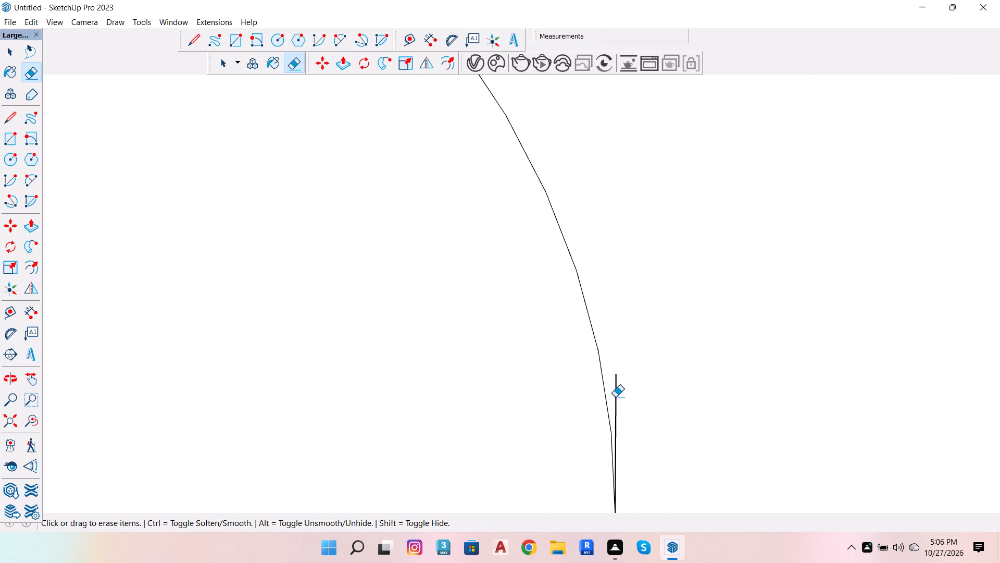
left_click(615, 397)
left_click_drag(622, 384, 614, 368)
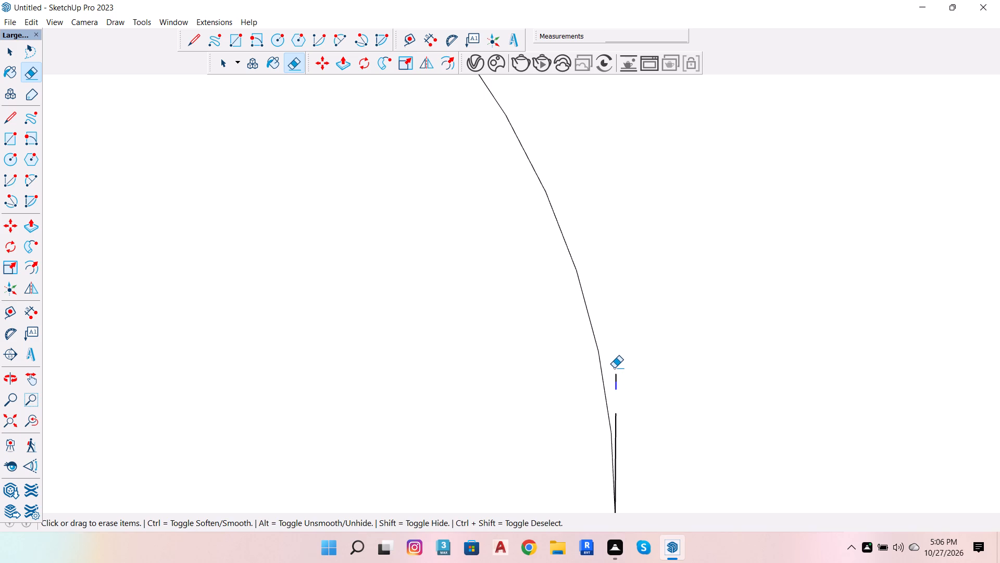
left_click_drag(614, 368, 615, 368)
left_click_drag(615, 368, 635, 381)
scroll(664, 326, "down", 4)
scroll(643, 430, "up", 3)
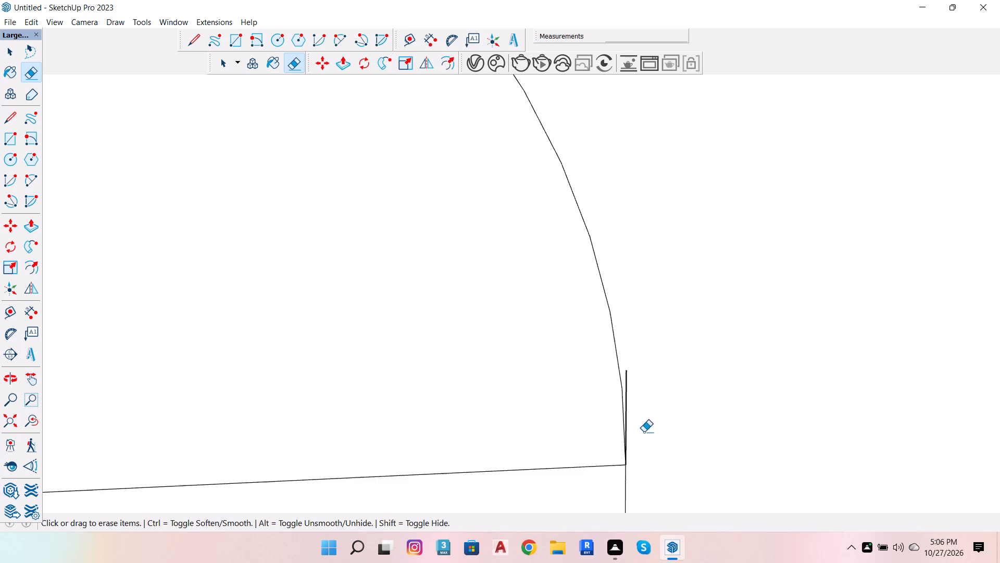
scroll(644, 432, "up", 3)
left_click_drag(618, 368, 623, 359)
Extend the leftmost vertical line about 1' 6" straight up along the vertical axis to the arch's inner edge.
scroll(626, 355, "down", 5)
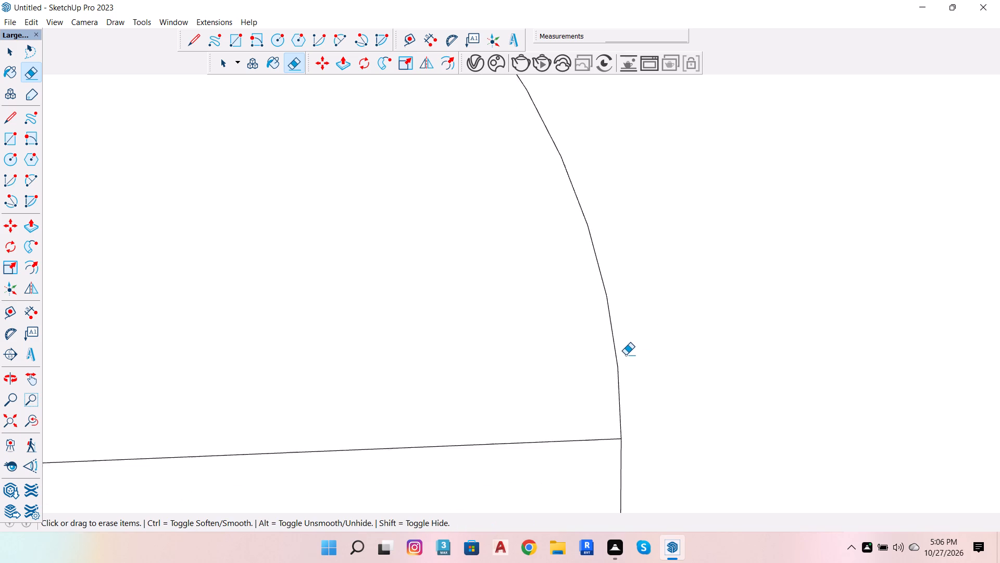
scroll(626, 355, "down", 2)
scroll(539, 380, "down", 8)
scroll(591, 350, "down", 15)
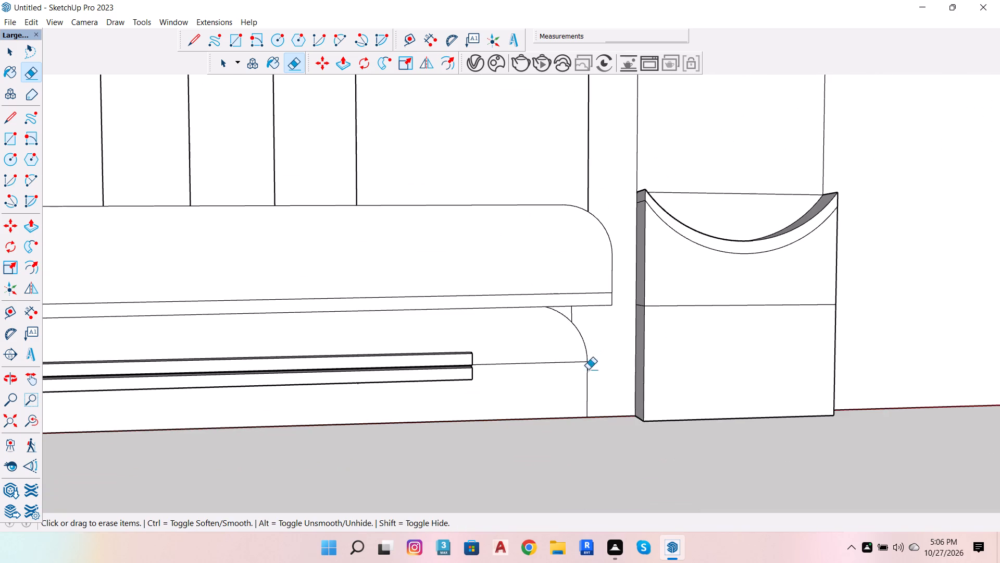
scroll(591, 388, "down", 14)
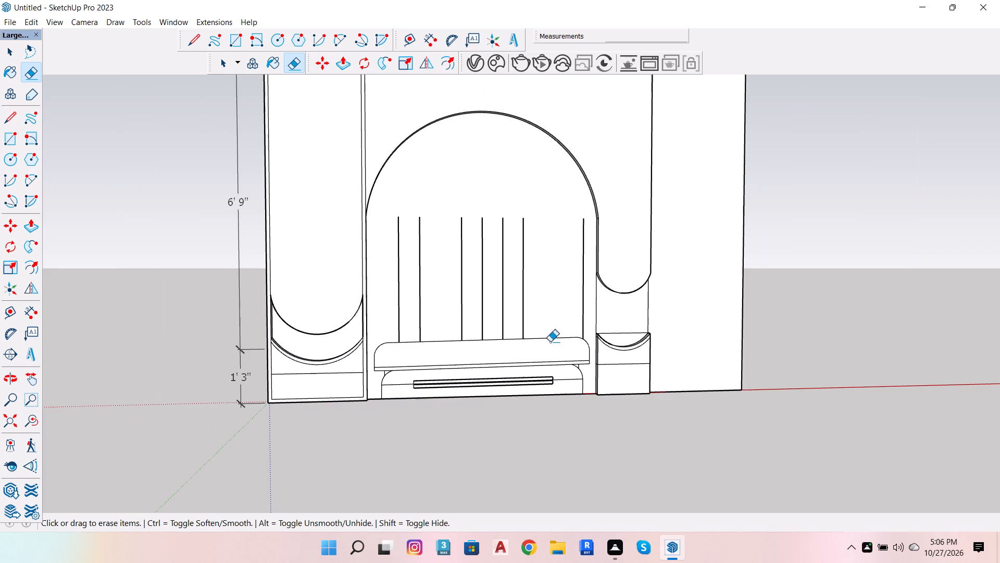
left_click(8, 112)
left_click(401, 218)
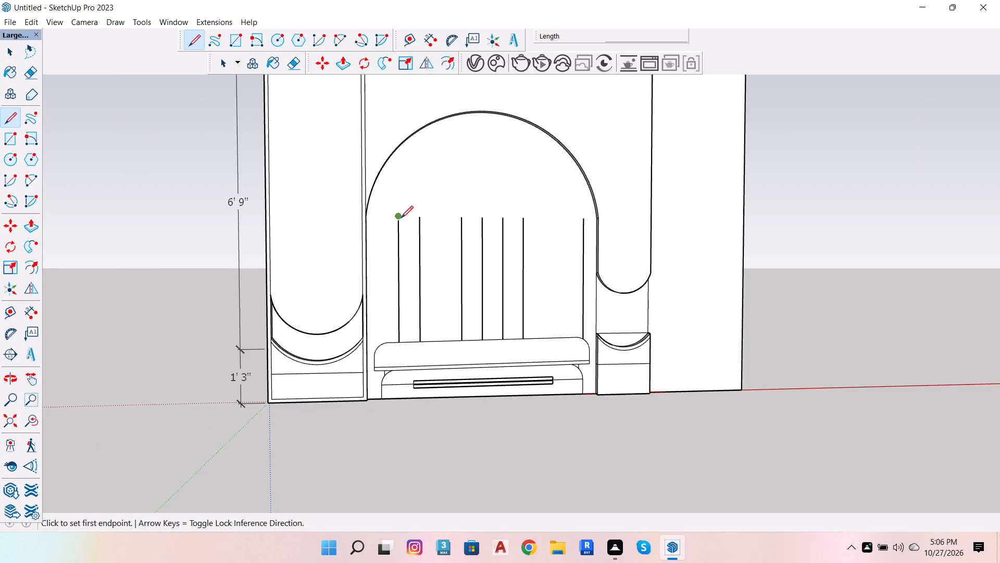
scroll(399, 152, "up", 5)
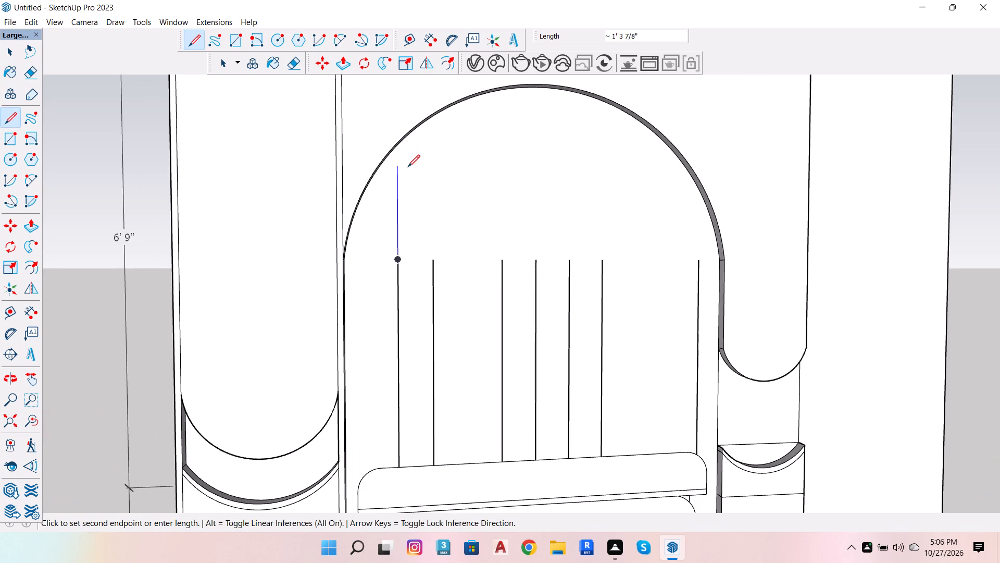
key("o")
left_click_drag(410, 212, 398, 112)
key("space")
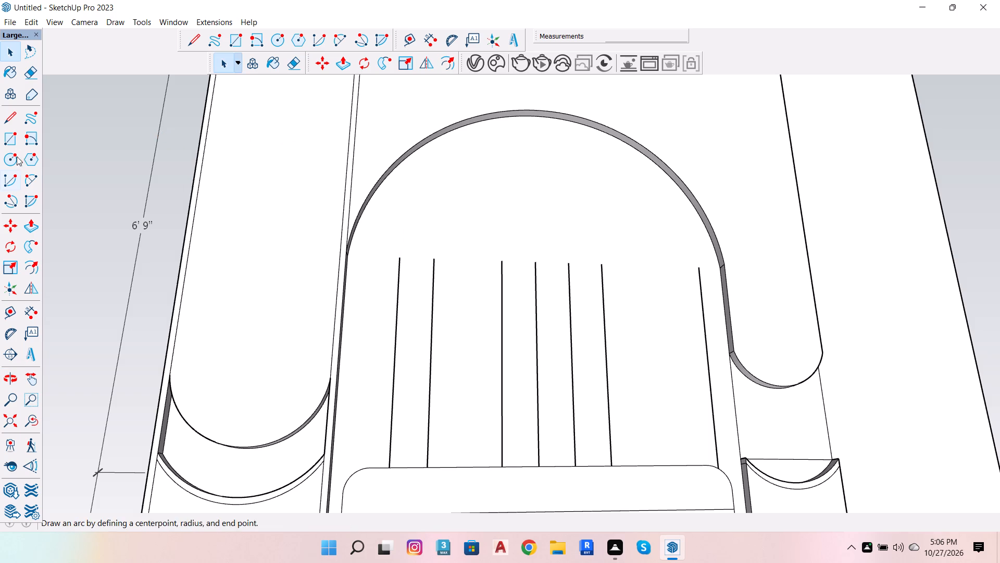
left_click(6, 128)
left_click(12, 117)
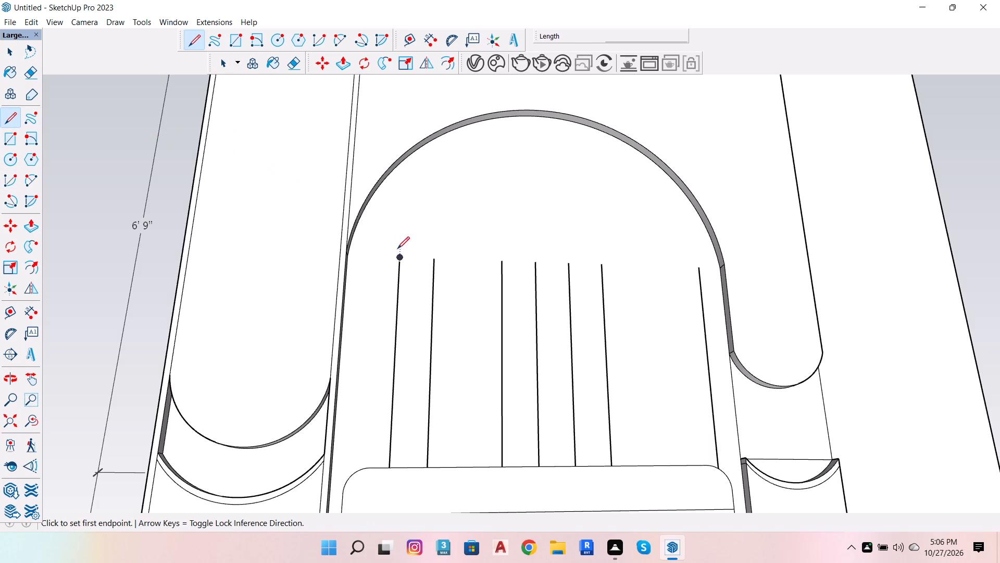
left_click(398, 259)
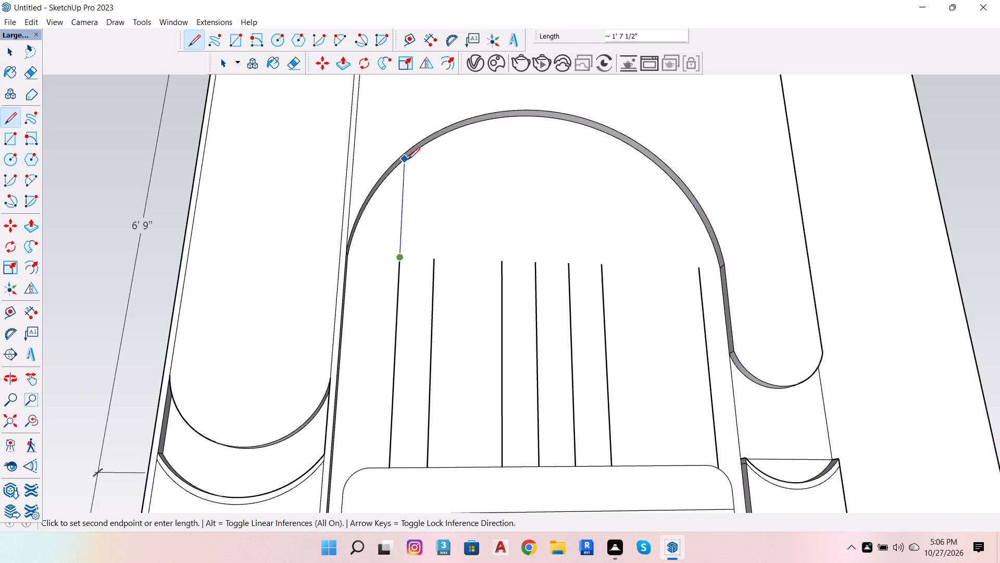
scroll(406, 158, "up", 2)
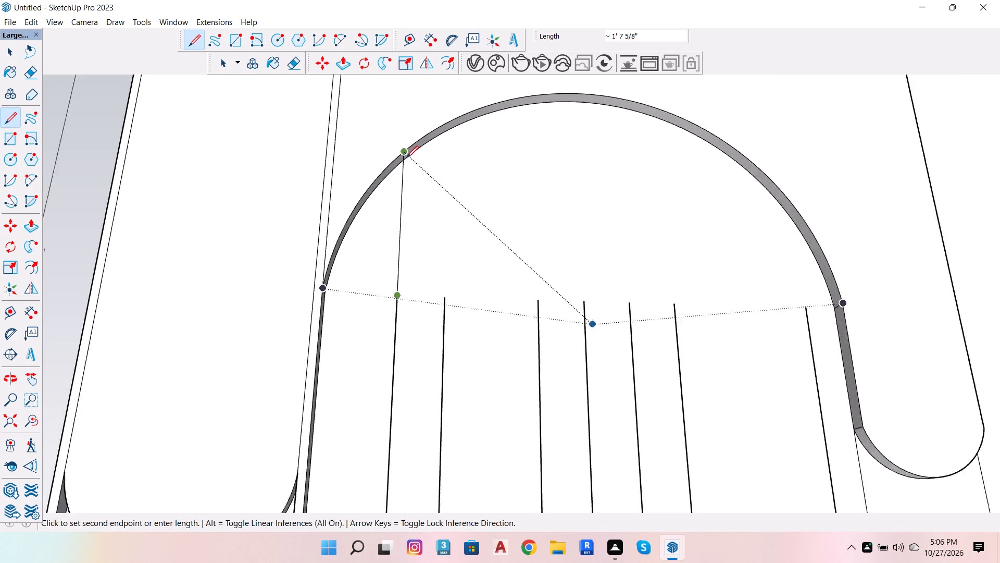
scroll(406, 158, "up", 3)
key("Up")
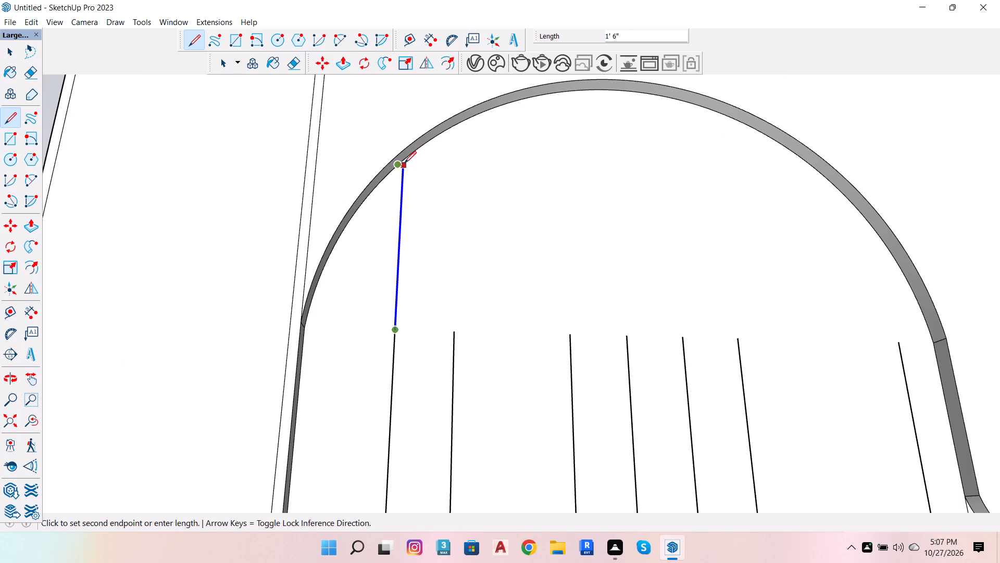
left_click(407, 160)
key("space")
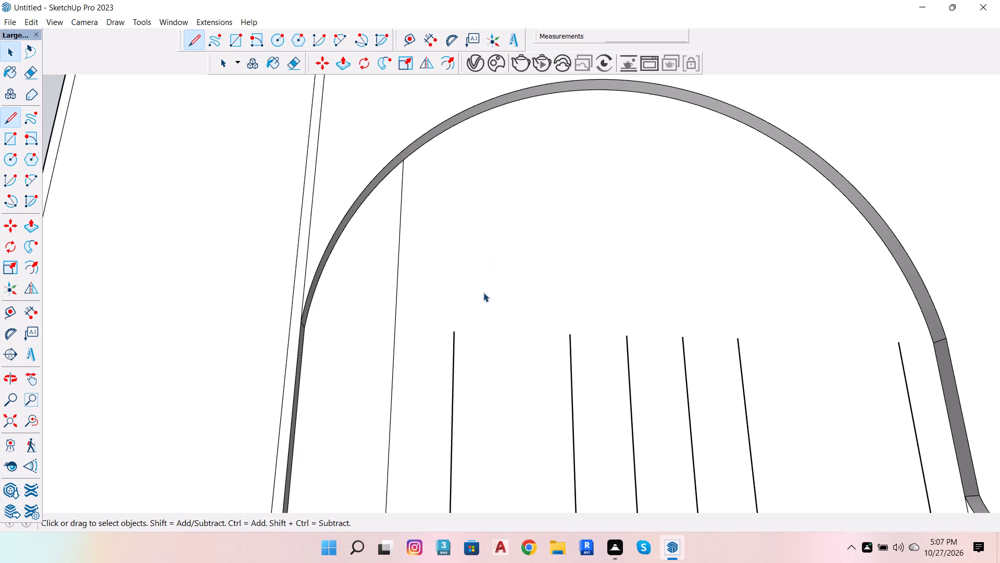
key("space")
Extend the second vertical line from the left about 2' straight up to the arch's inner edge.
key("l")
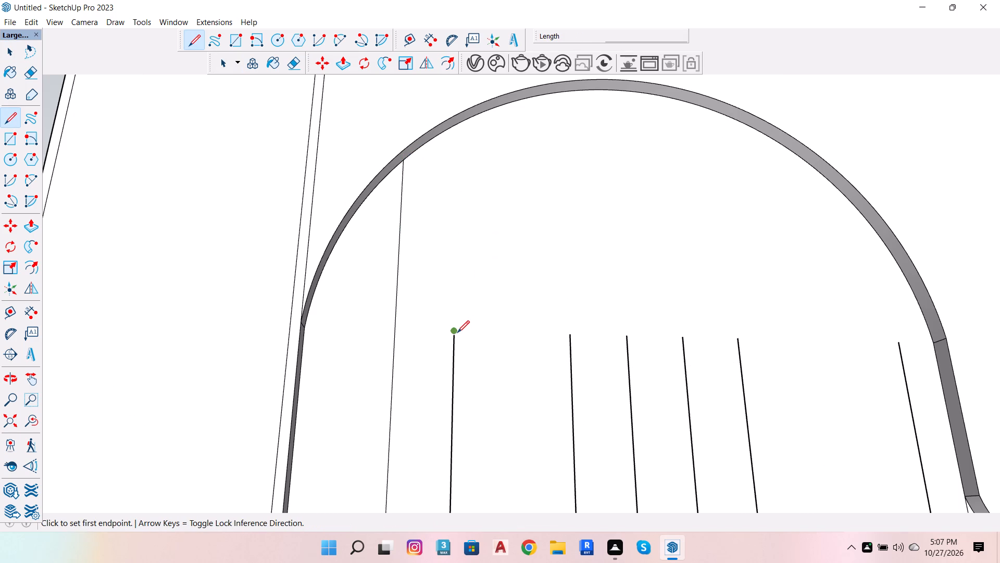
left_click(457, 333)
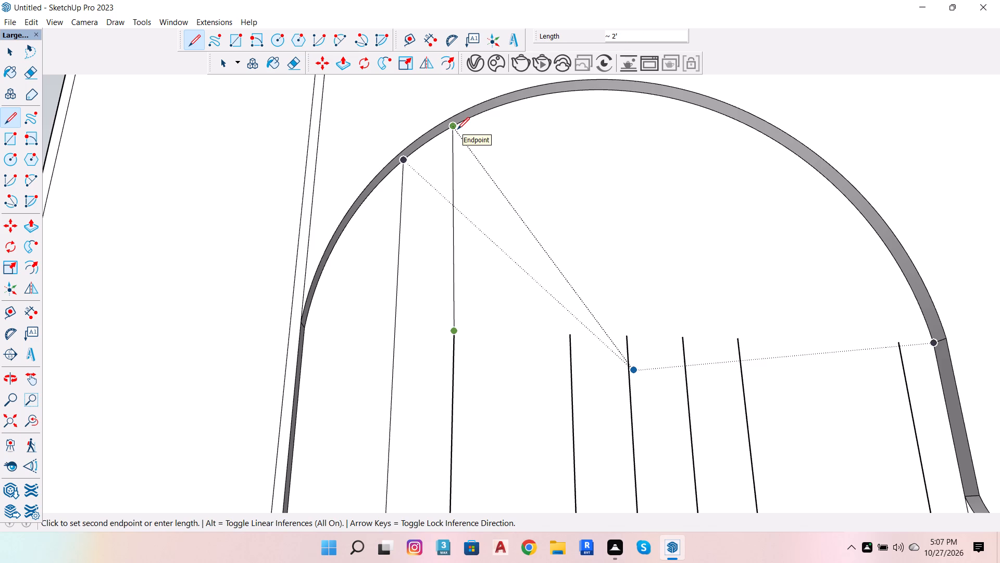
key("Up")
left_click(463, 125)
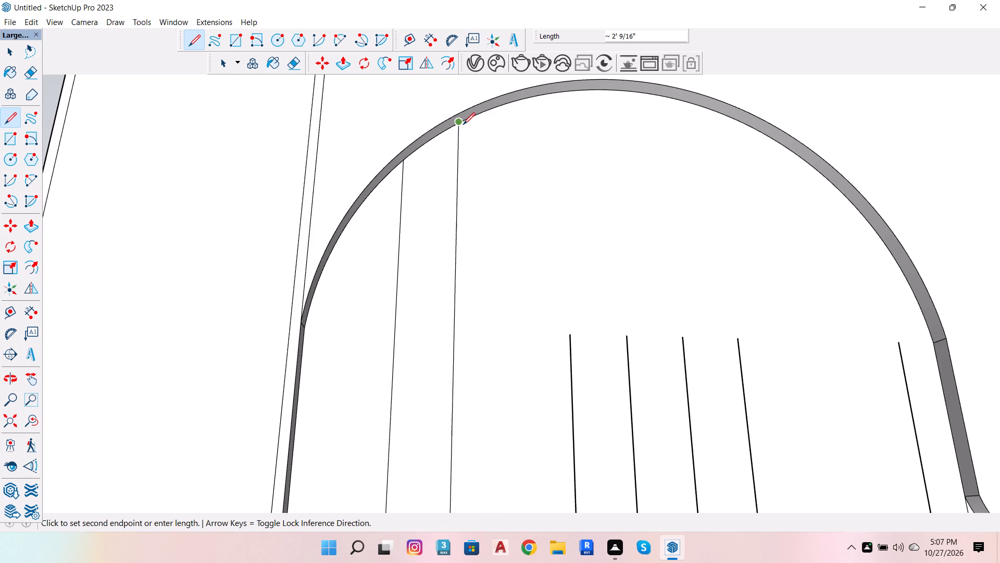
key("space")
Extend the first two of the four middle vertical lines straight up to the arch's inner edge.
key("l")
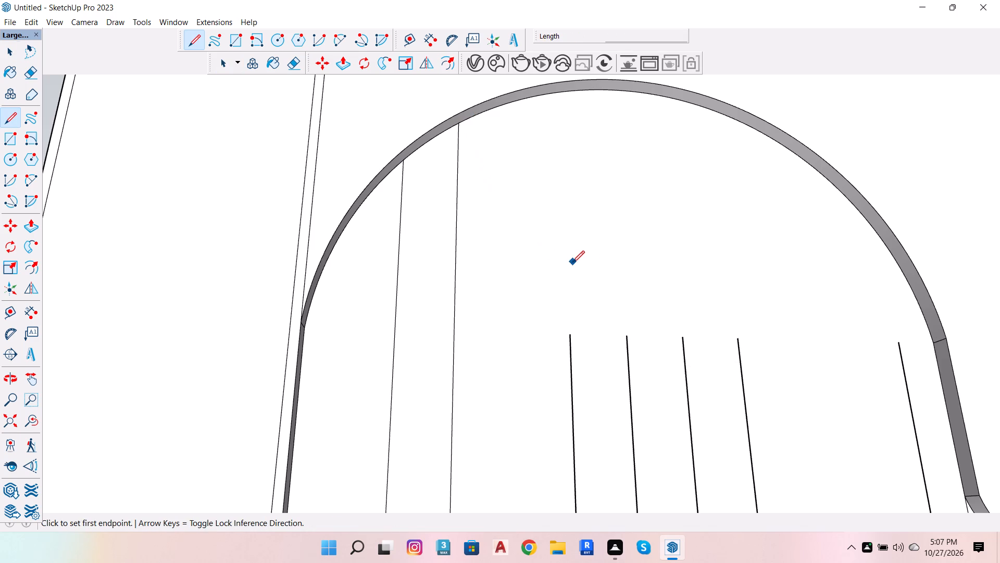
left_click(572, 335)
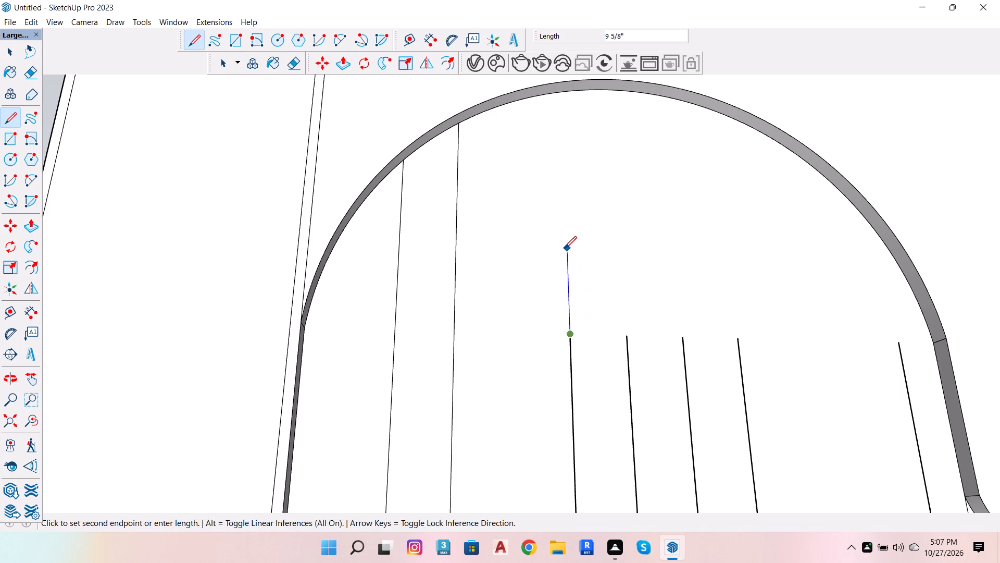
key("Up")
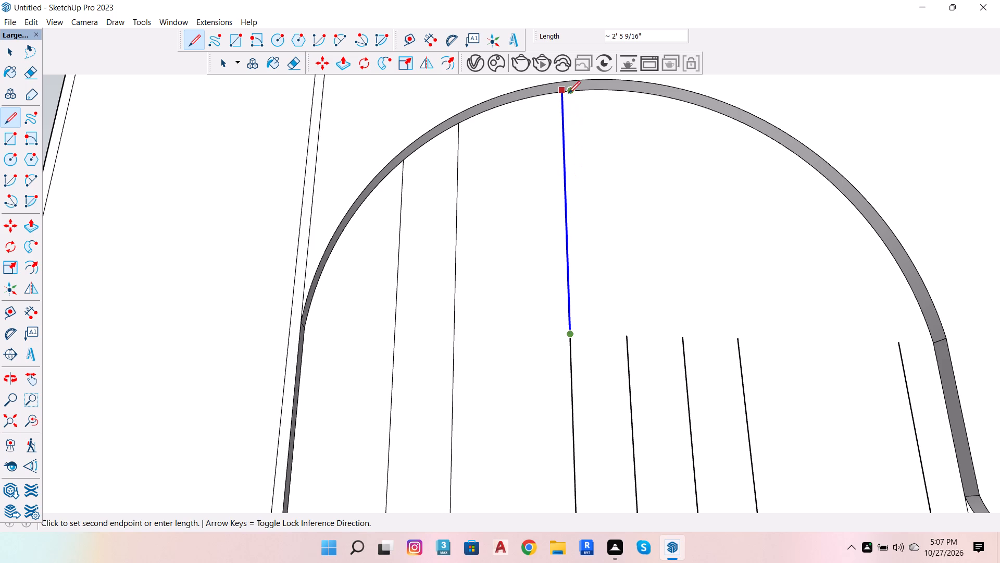
left_click(568, 93)
key("space")
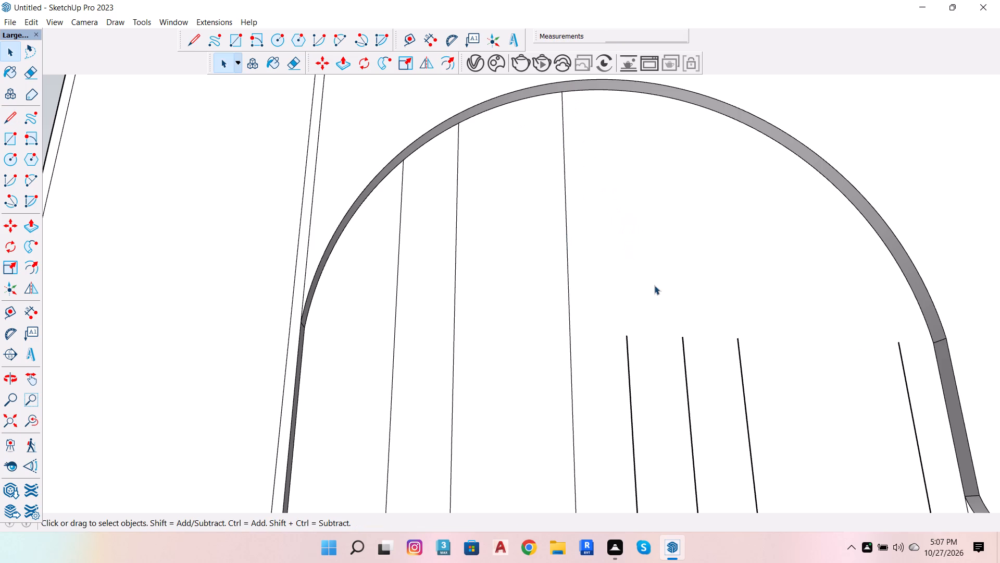
key("l")
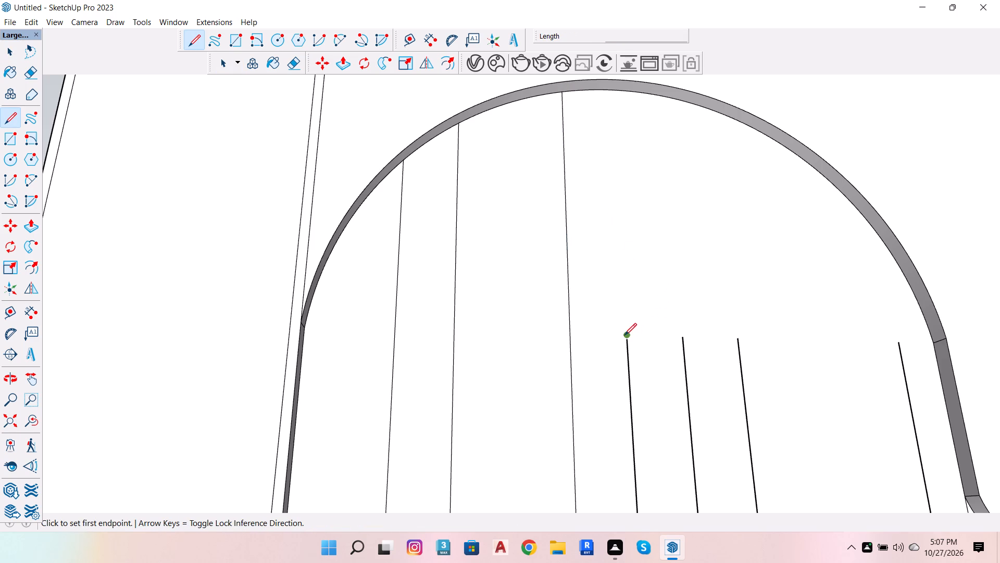
left_click(624, 335)
key("Up")
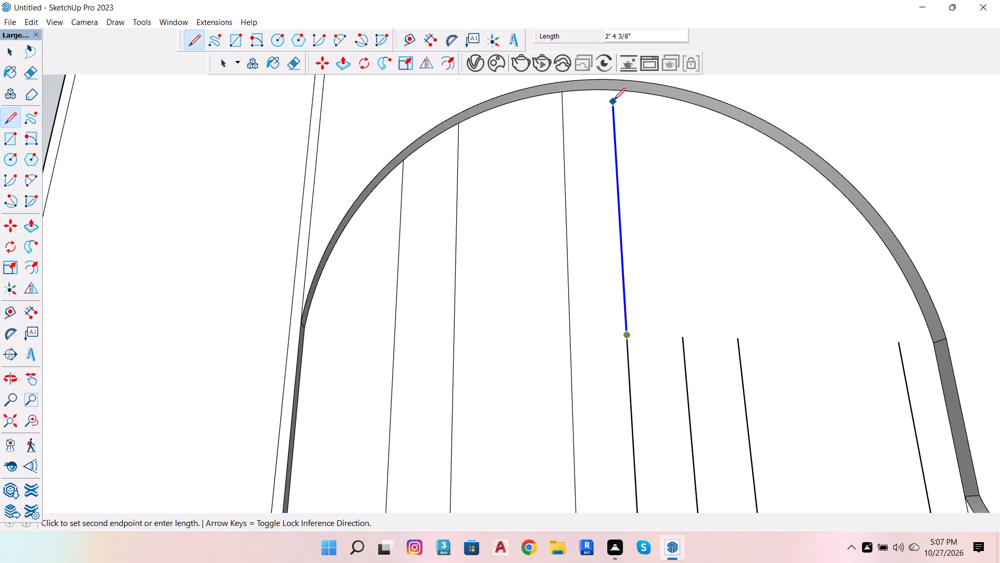
left_click(612, 92)
key("space")
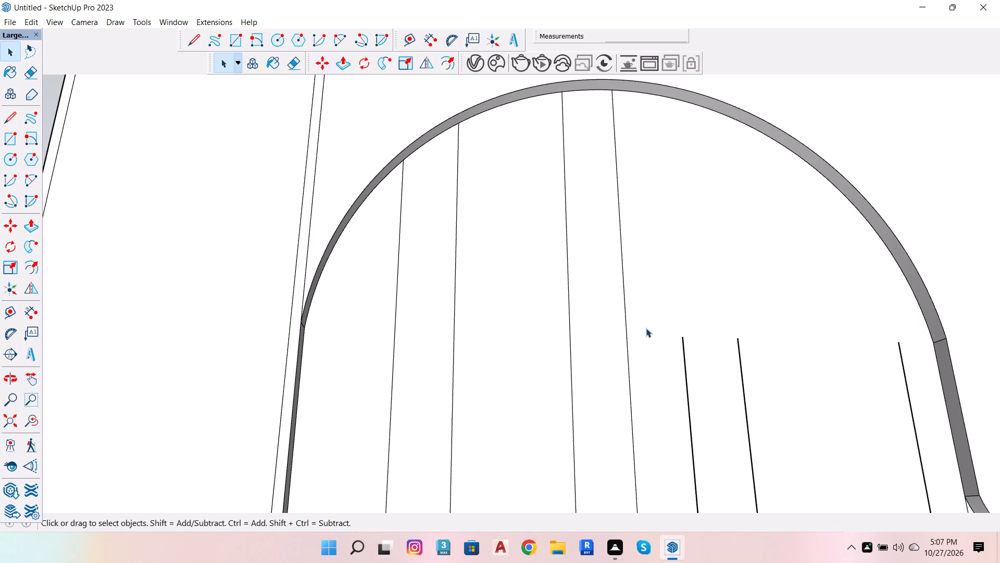
Extend the last two of the four middle vertical lines straight up to the arch's inner edge.
key("l")
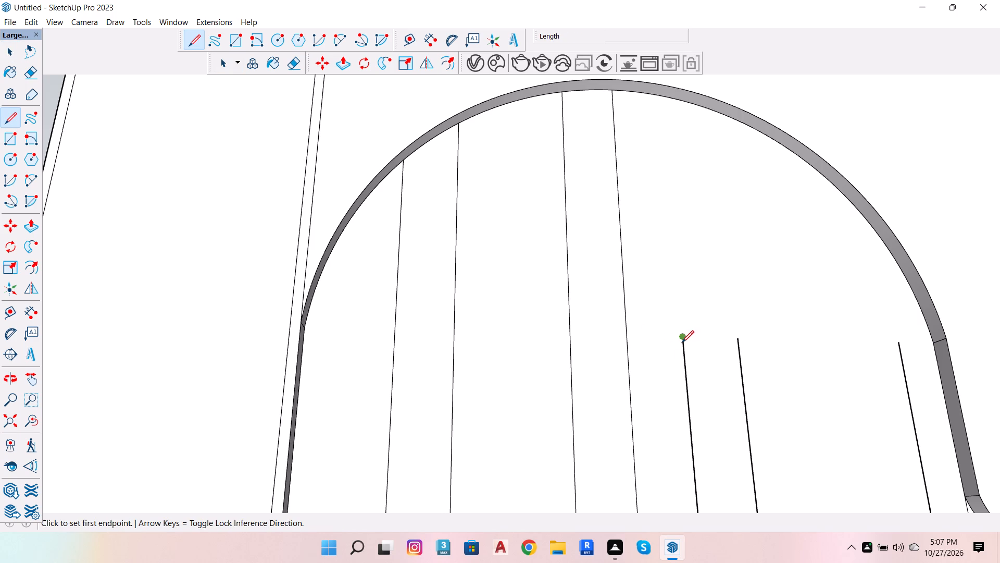
left_click(682, 342)
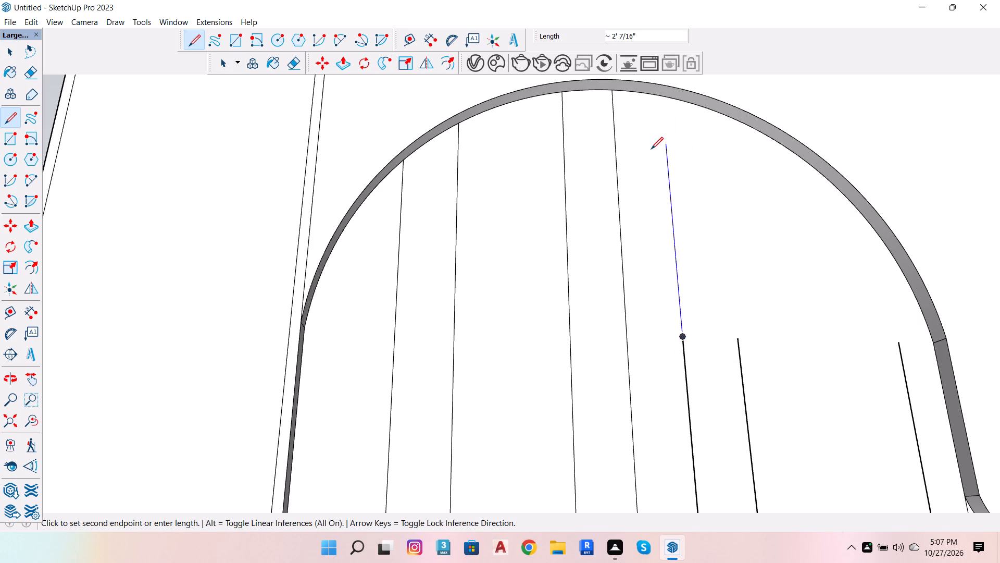
key("Up")
left_click(665, 97)
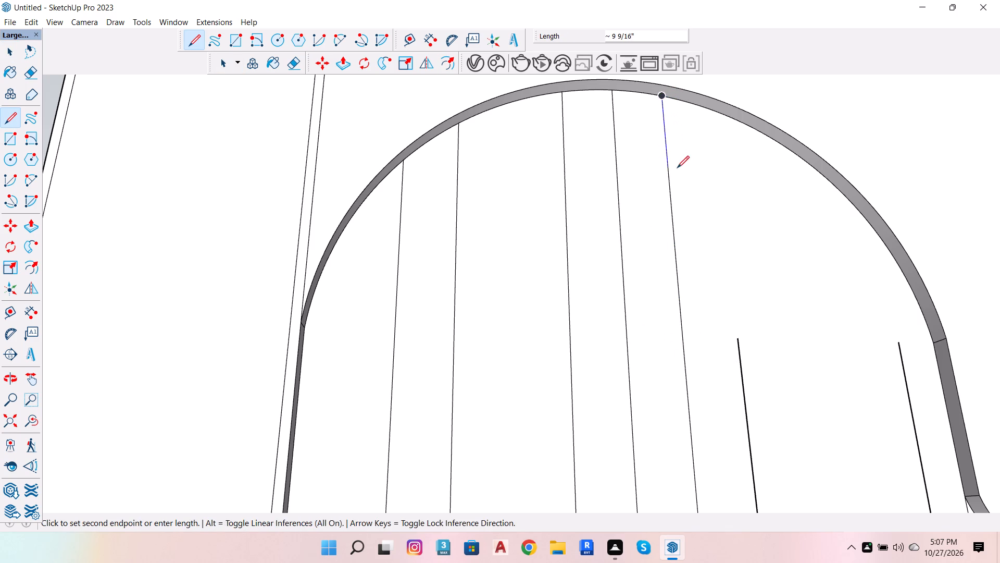
key("space")
key("l")
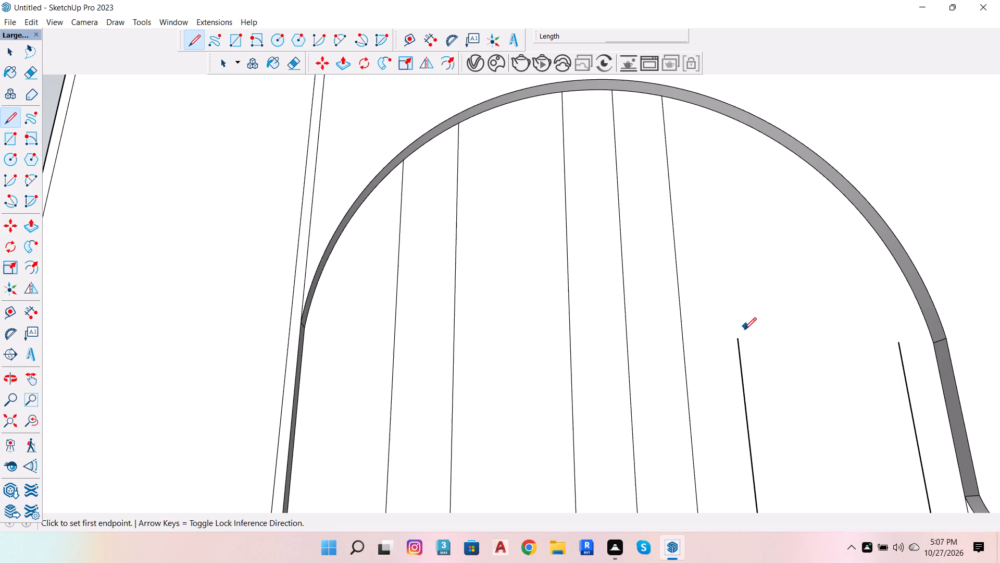
left_click(741, 340)
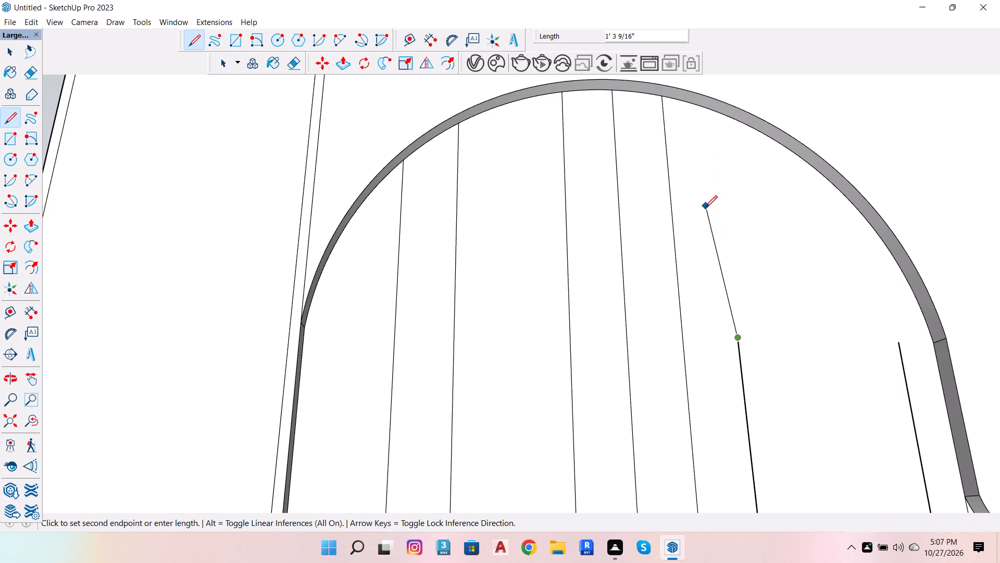
key("Up")
left_click(718, 113)
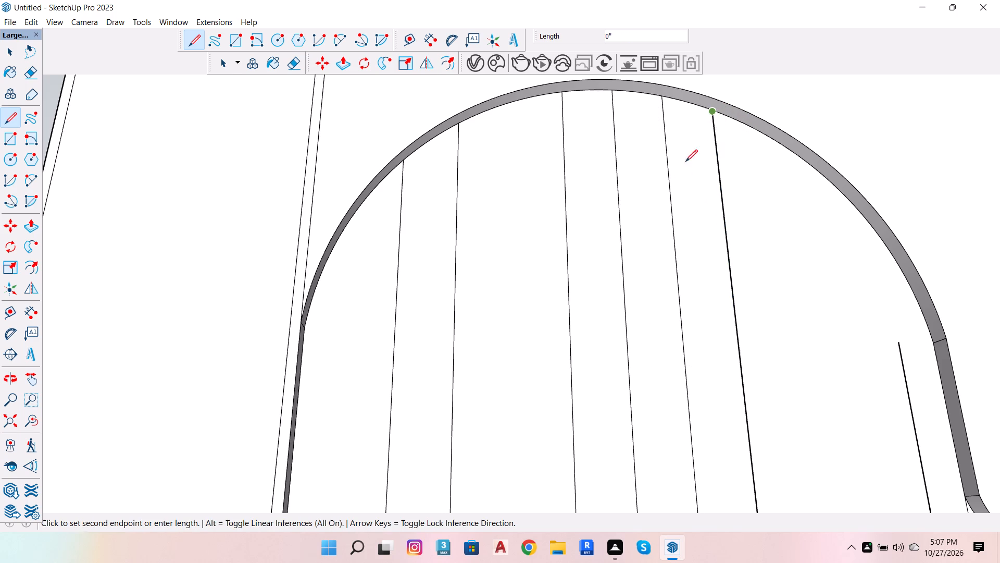
Close the gap of about 1/4" between the last middle vertical line's top end and the arch's inner edge.
scroll(694, 101, "up", 9)
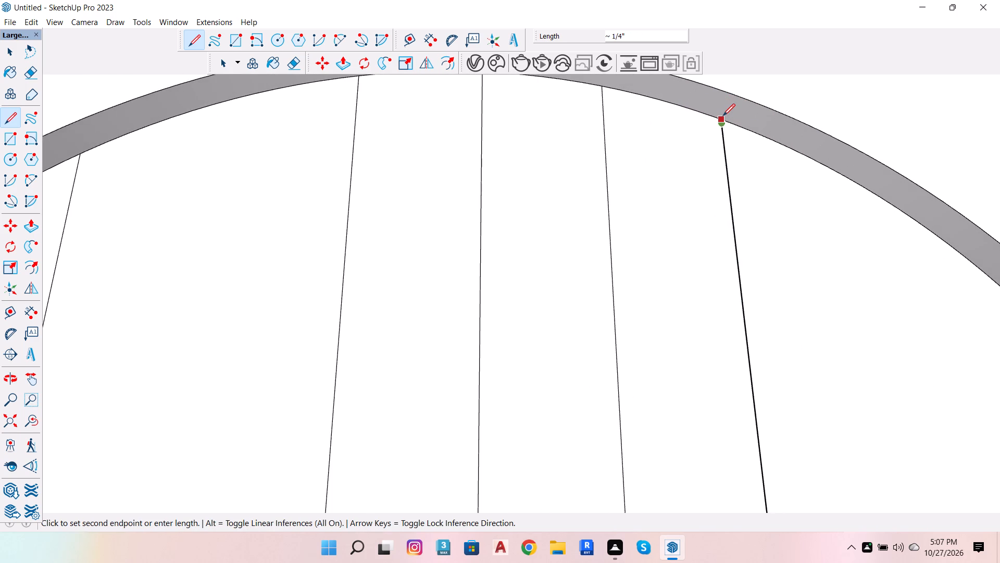
left_click(723, 116)
scroll(627, 142, "down", 19)
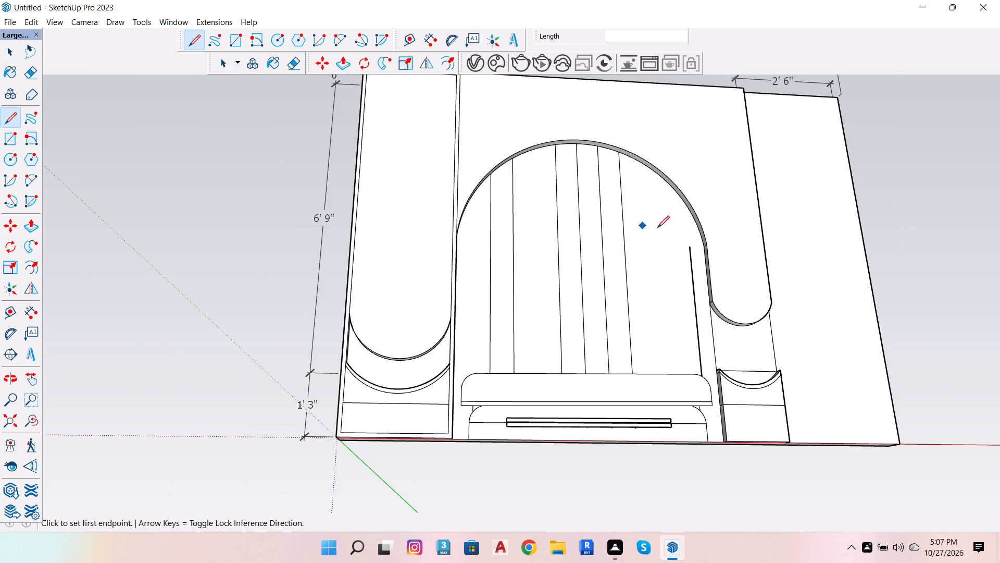
Extend the rightmost vertical line about 1' 1/4" straight up along the vertical axis to the arch's inner edge.
scroll(677, 236, "up", 5)
left_click(687, 250)
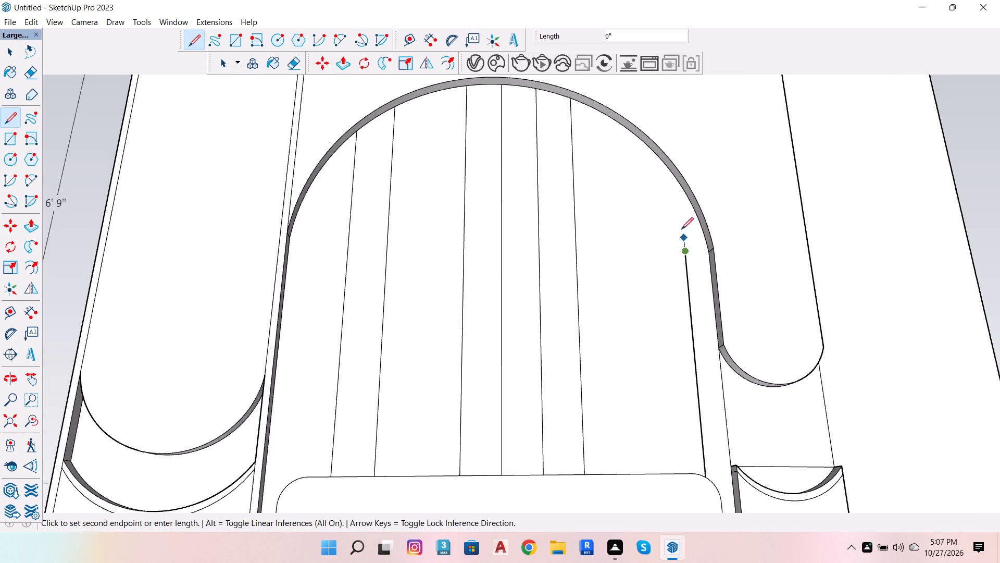
key("Up")
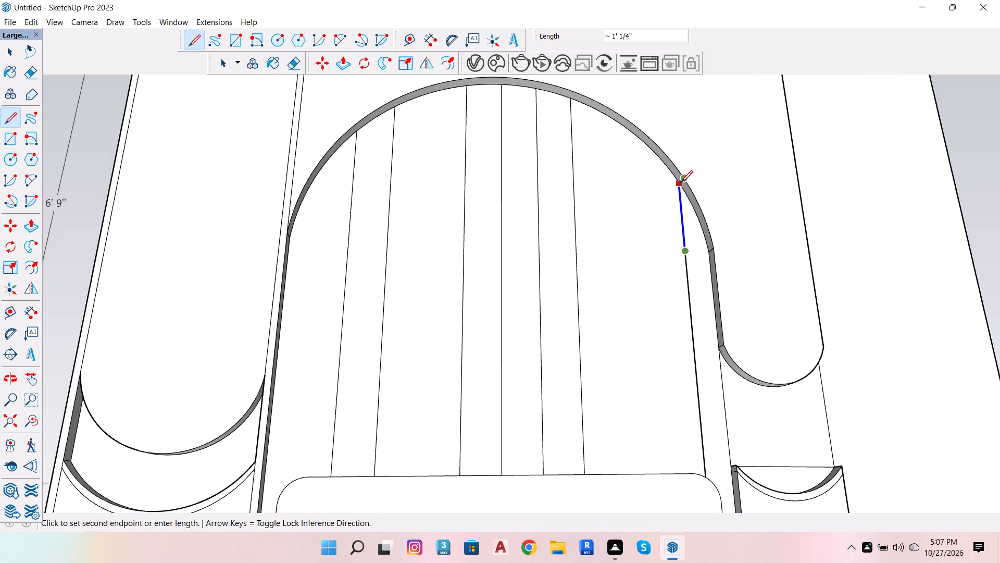
scroll(680, 186, "up", 5)
left_click(681, 179)
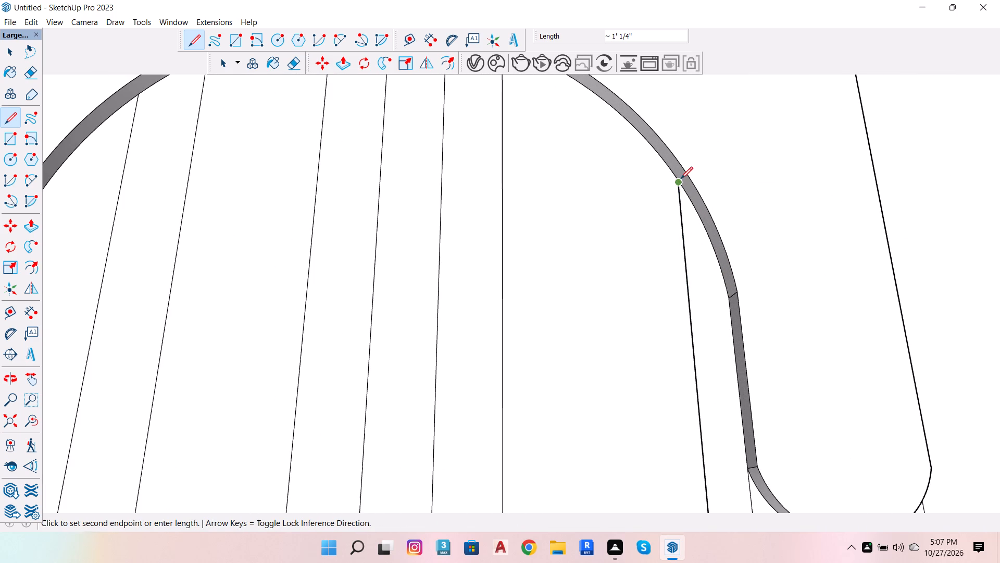
scroll(677, 179, "up", 9)
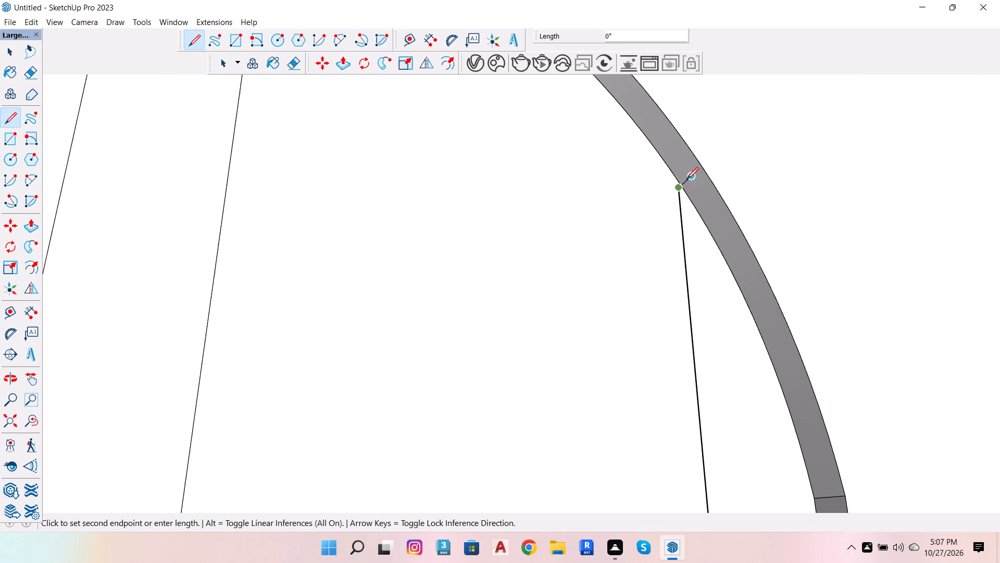
left_click(677, 177)
scroll(640, 203, "down", 13)
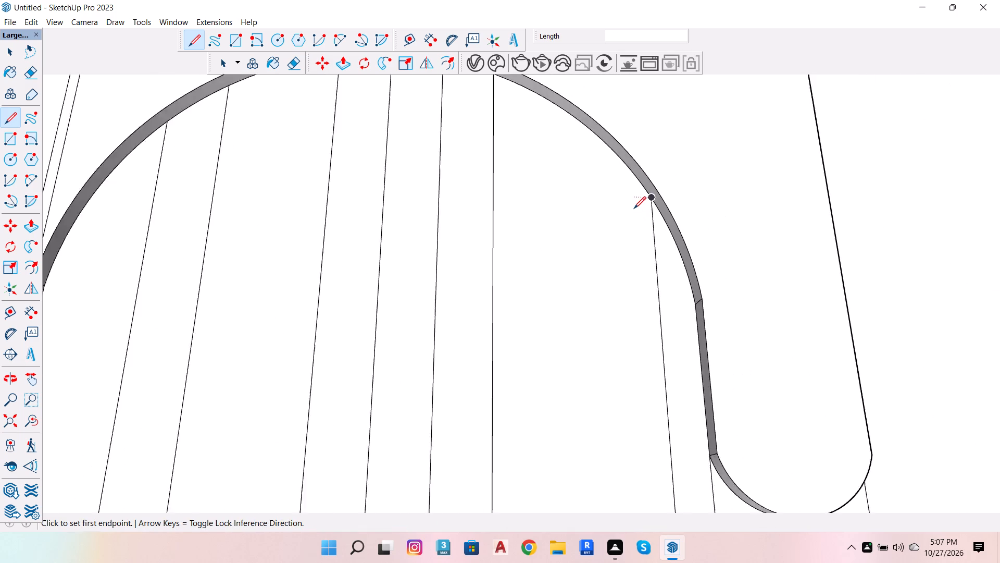
scroll(634, 209, "down", 7)
key("space")
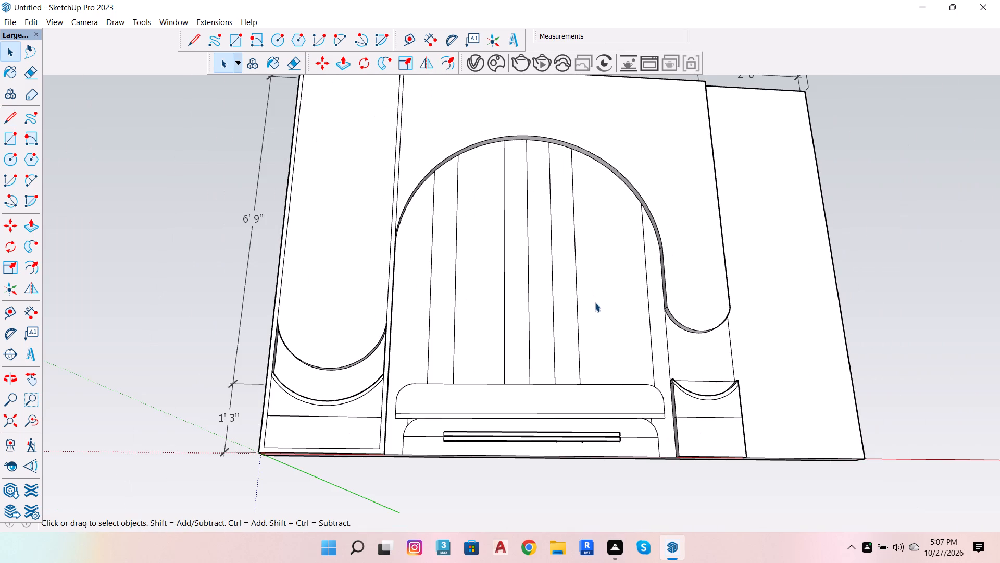
Examine the arched back panel, its division lines and the side panels from several angles.
key("o")
left_click_drag(593, 248, 280, 356)
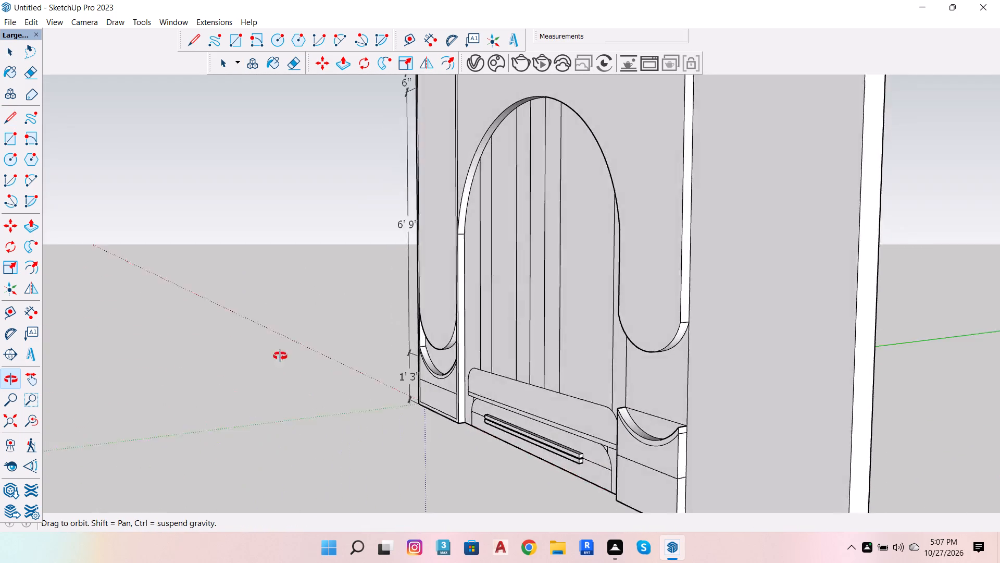
left_click_drag(280, 356, 481, 335)
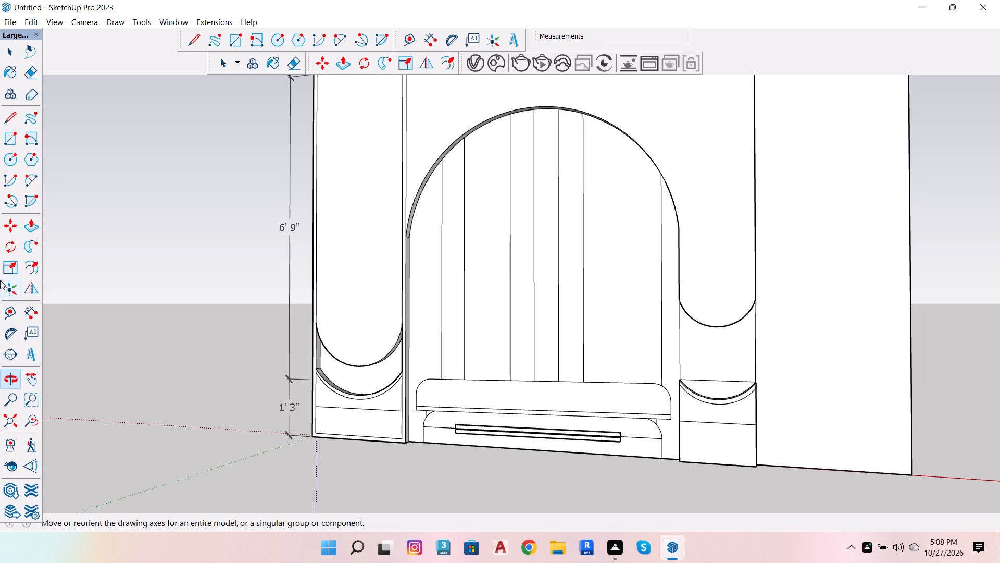
scroll(757, 424, "down", 4)
scroll(666, 327, "up", 4)
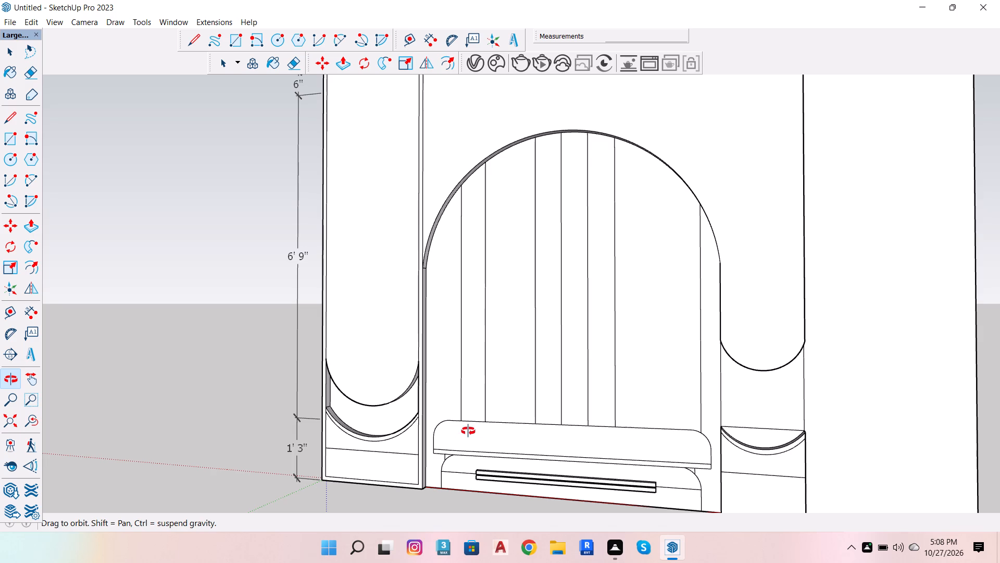
scroll(678, 346, "down", 4)
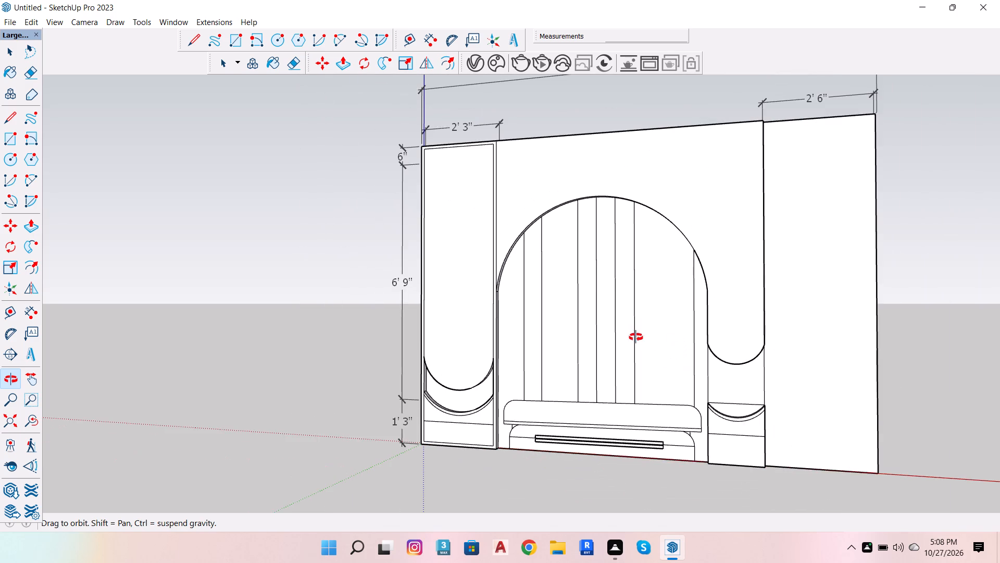
left_click_drag(636, 341, 798, 264)
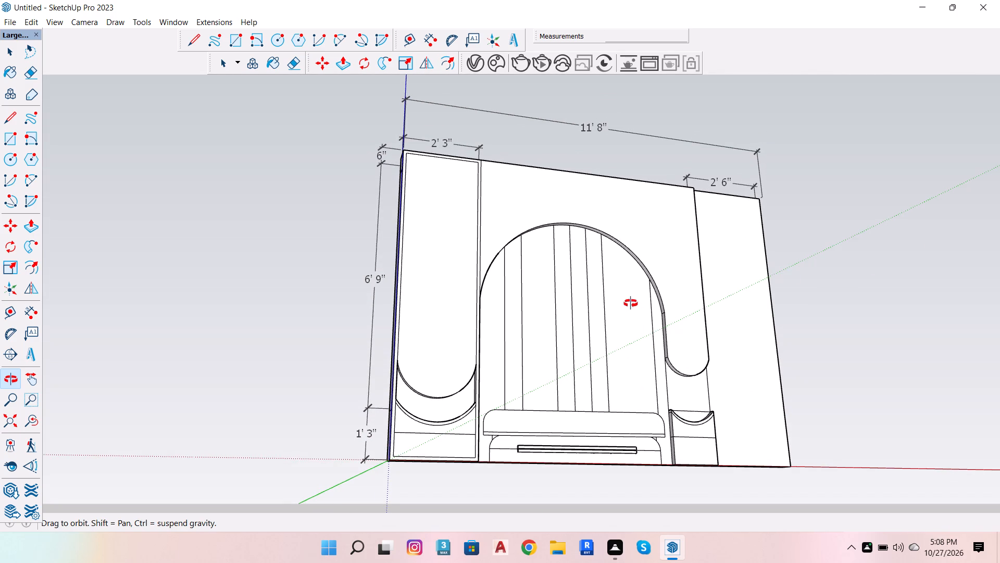
left_click_drag(630, 303, 516, 400)
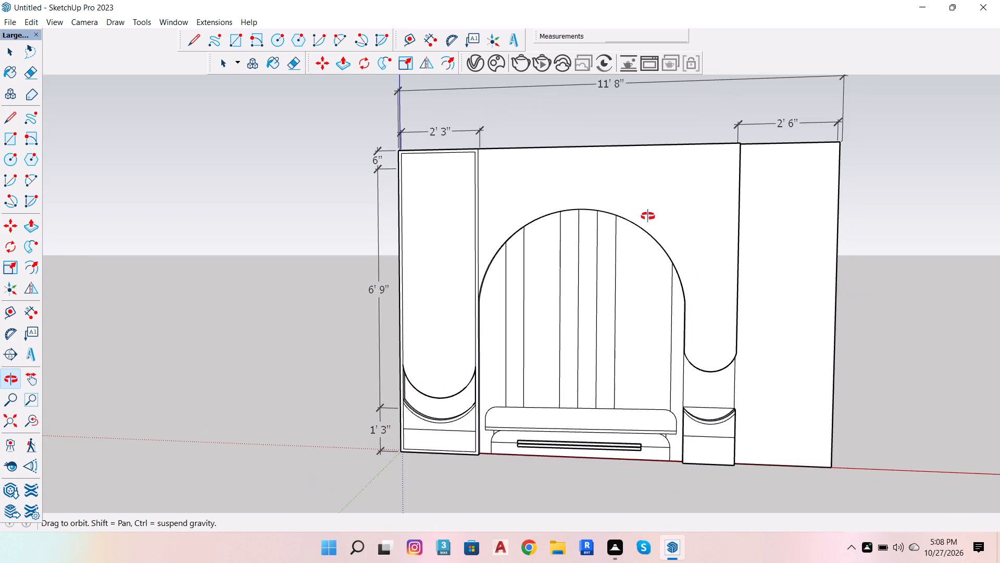
left_click_drag(653, 191, 488, 397)
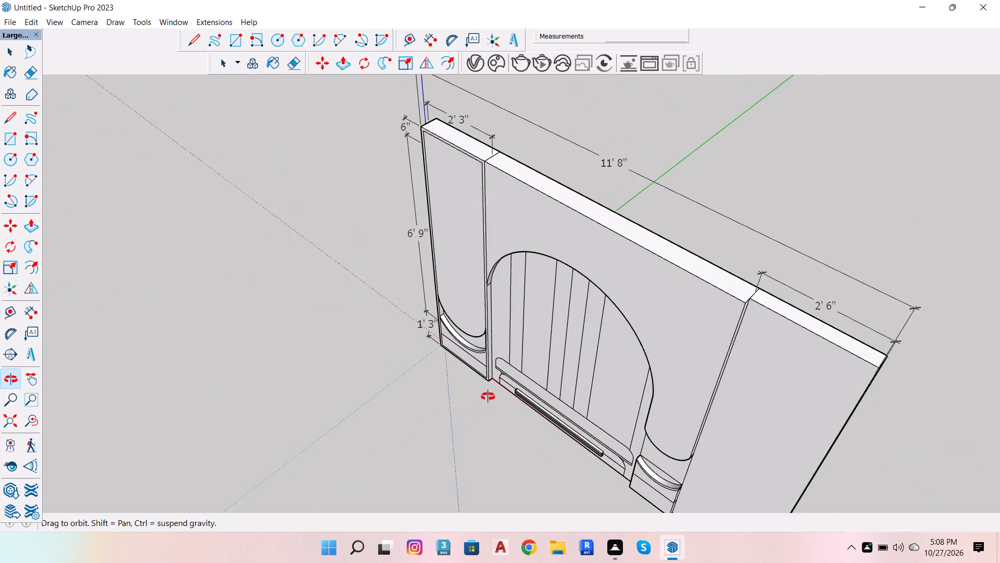
Pull the face of the 2' 6" wide end panel forward 2", flush with the front of the arched panel.
left_click_drag(488, 397, 505, 412)
scroll(789, 390, "up", 3)
key("space")
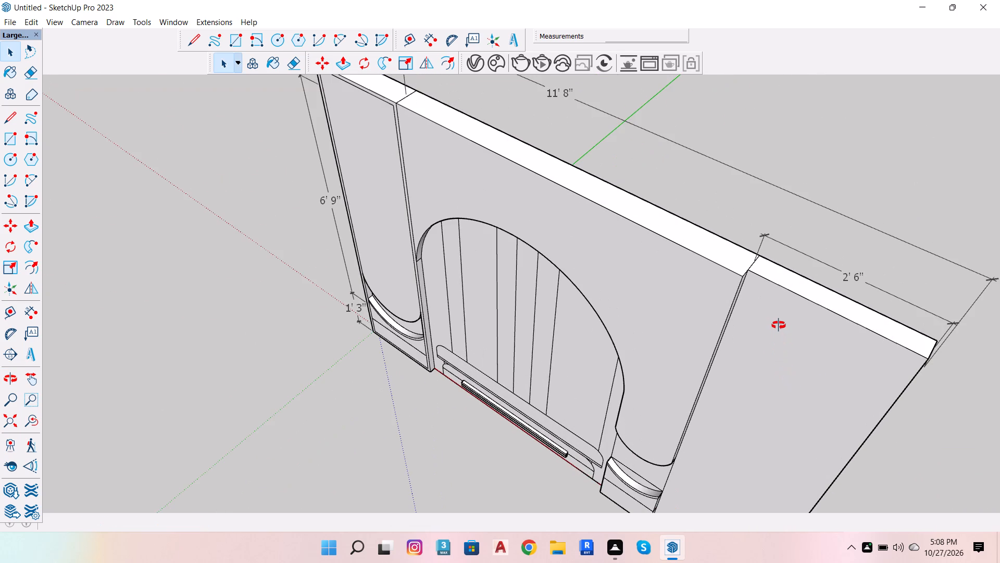
left_click(779, 325)
key("p")
left_click(779, 325)
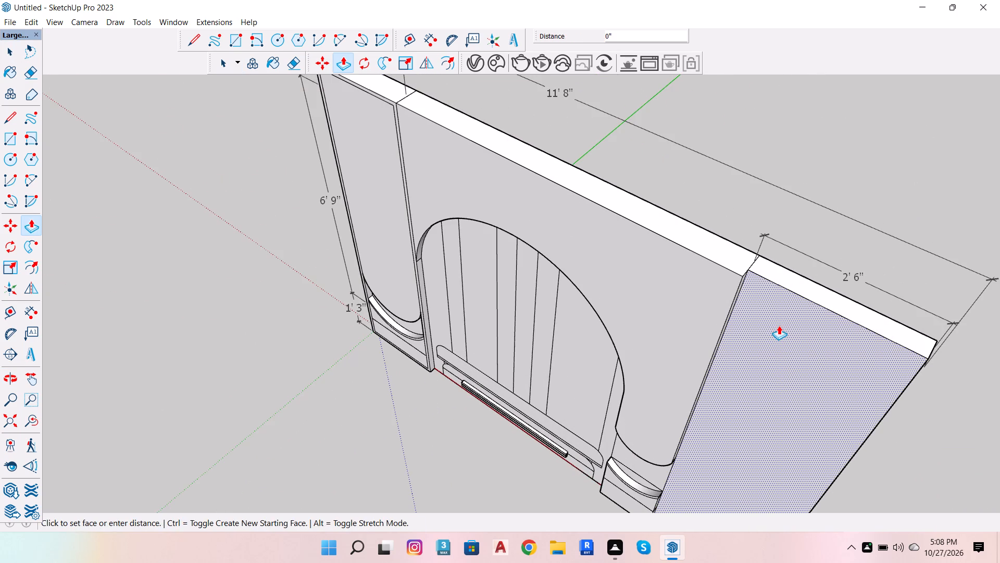
left_click(719, 287)
scroll(838, 265, "down", 4)
key("space")
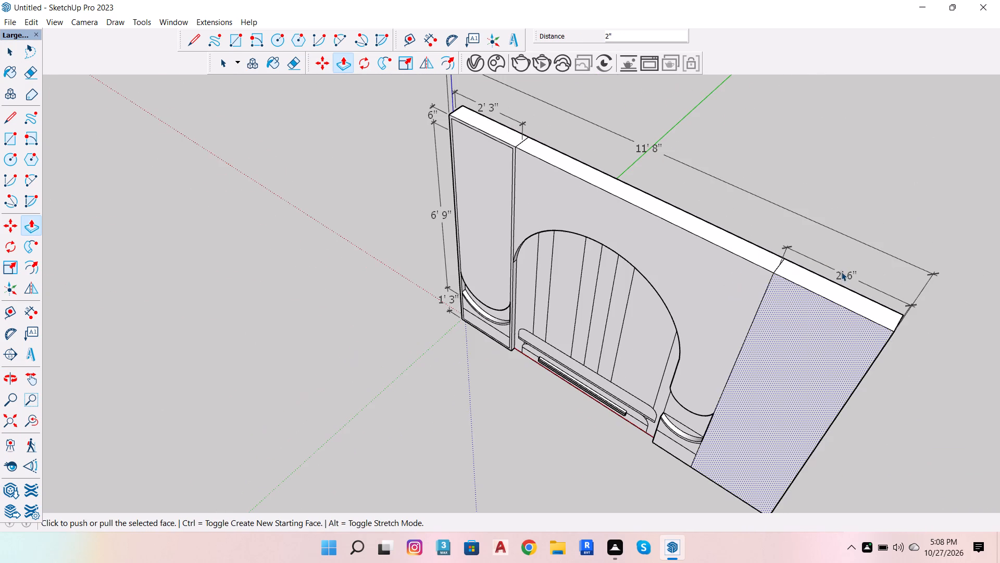
Examine the end panel and the adjoining curved niche from several angles.
key("o")
left_click_drag(739, 428, 795, 407)
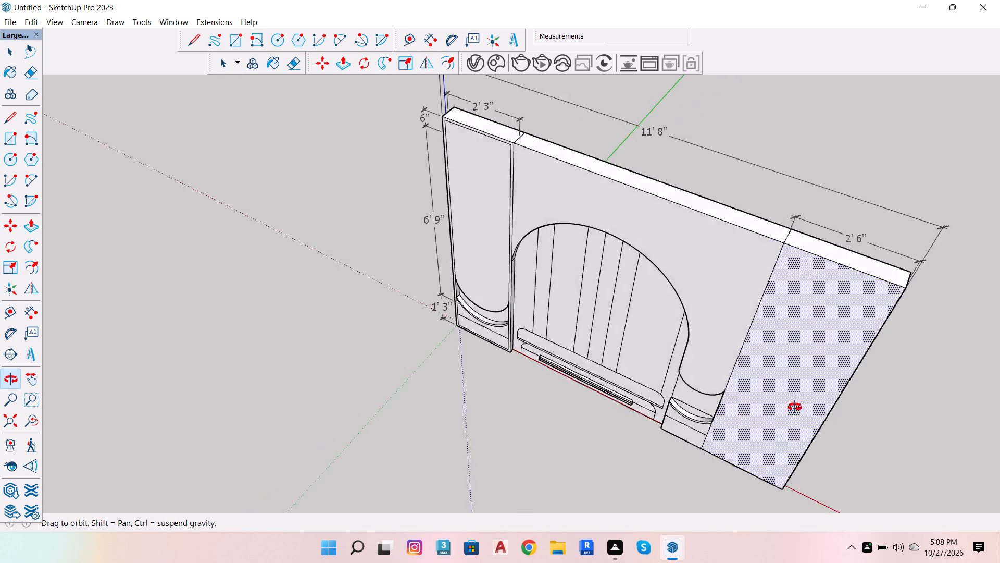
left_click_drag(795, 407, 916, 246)
scroll(639, 421, "up", 11)
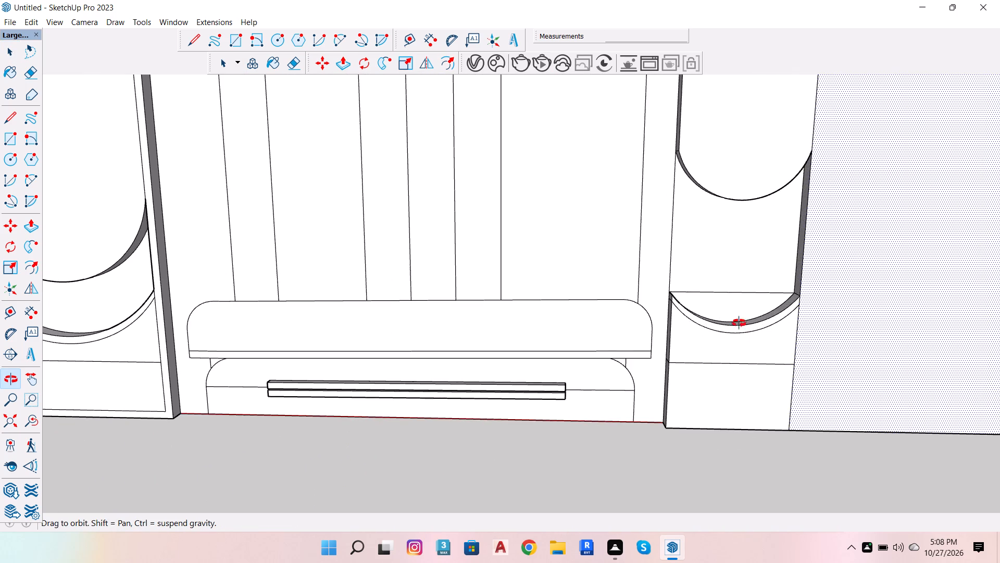
left_click_drag(742, 300, 646, 388)
scroll(699, 335, "down", 6)
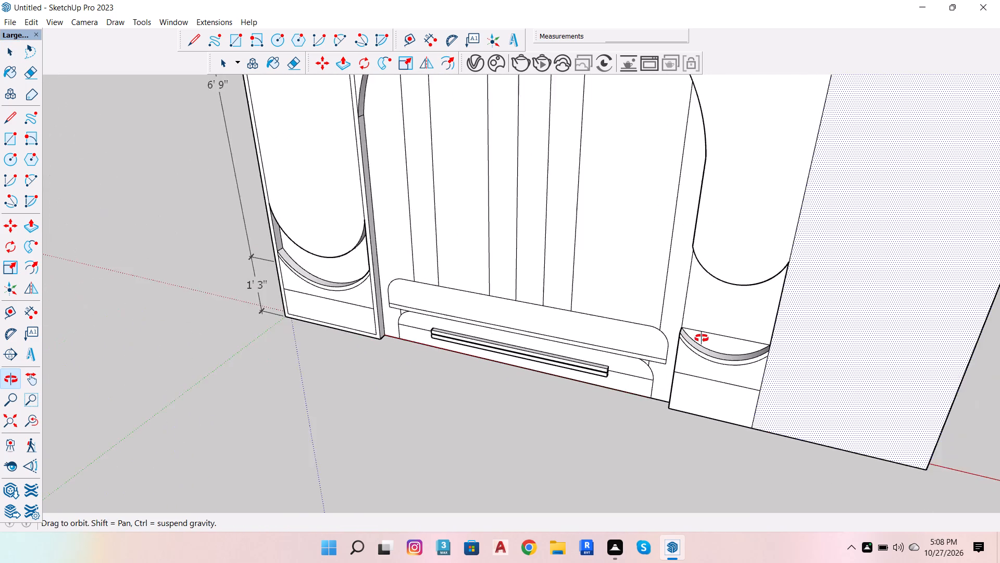
scroll(787, 315, "down", 4)
scroll(732, 380, "down", 3)
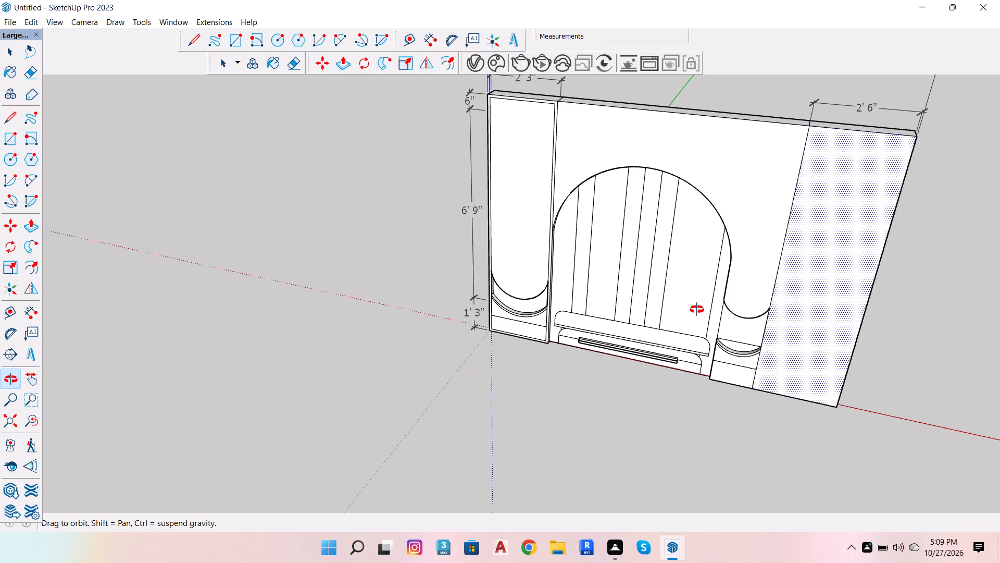
Erase the horizontal edge crossing the back of the right-hand niche above its lower curved ledge.
scroll(755, 313, "up", 20)
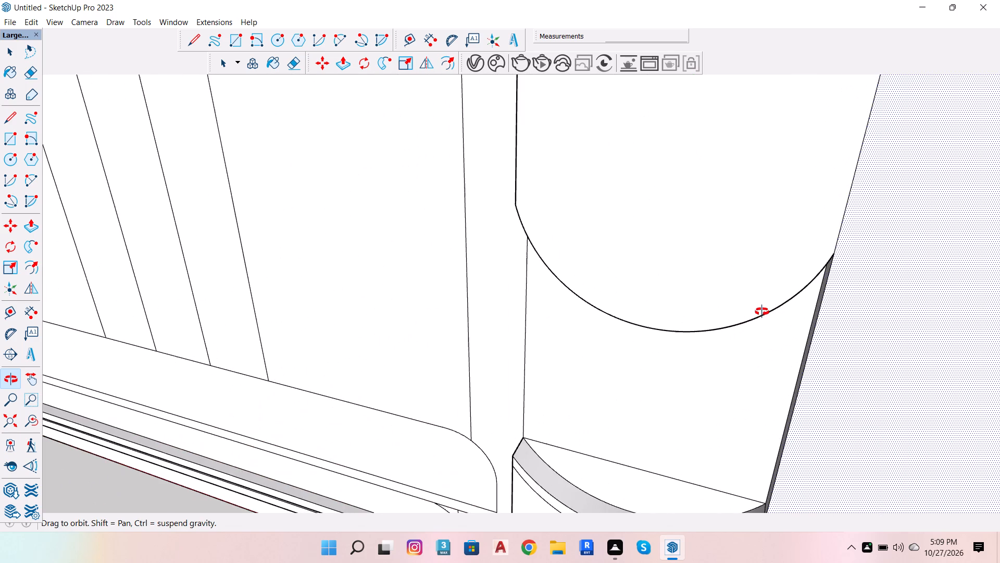
left_click_drag(769, 274, 871, 162)
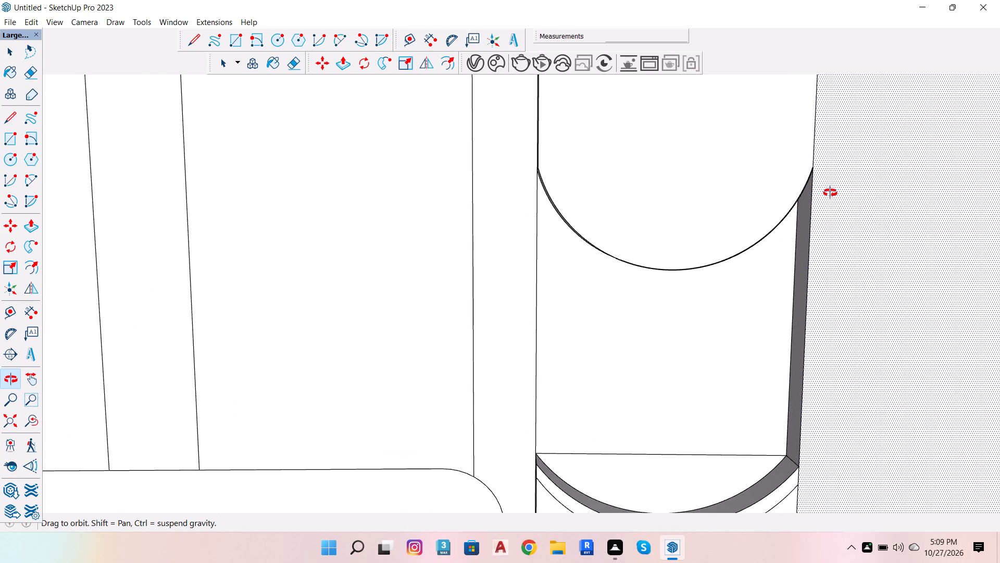
scroll(829, 194, "down", 4)
scroll(753, 271, "up", 3)
left_click_drag(627, 255, 614, 223)
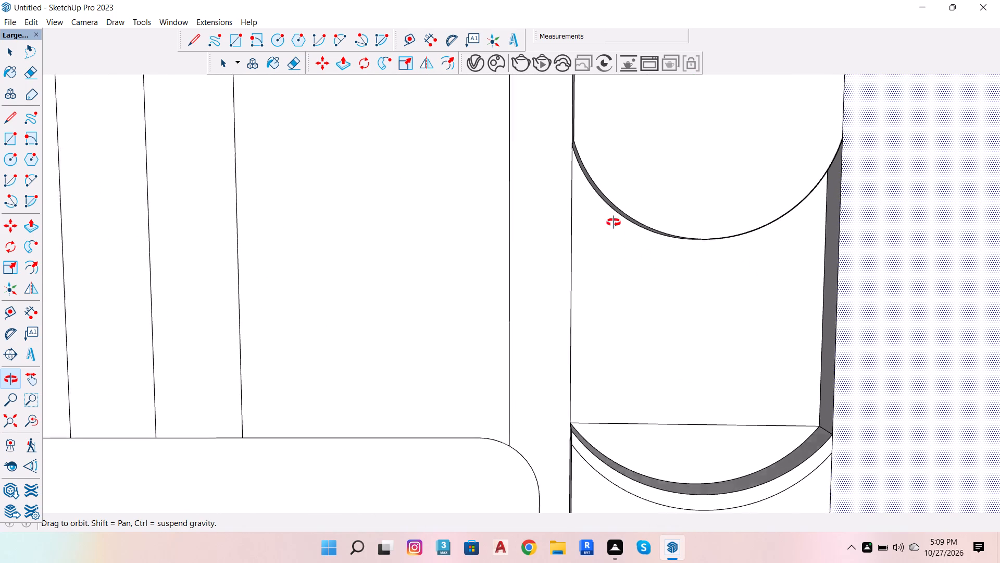
left_click_drag(614, 223, 632, 247)
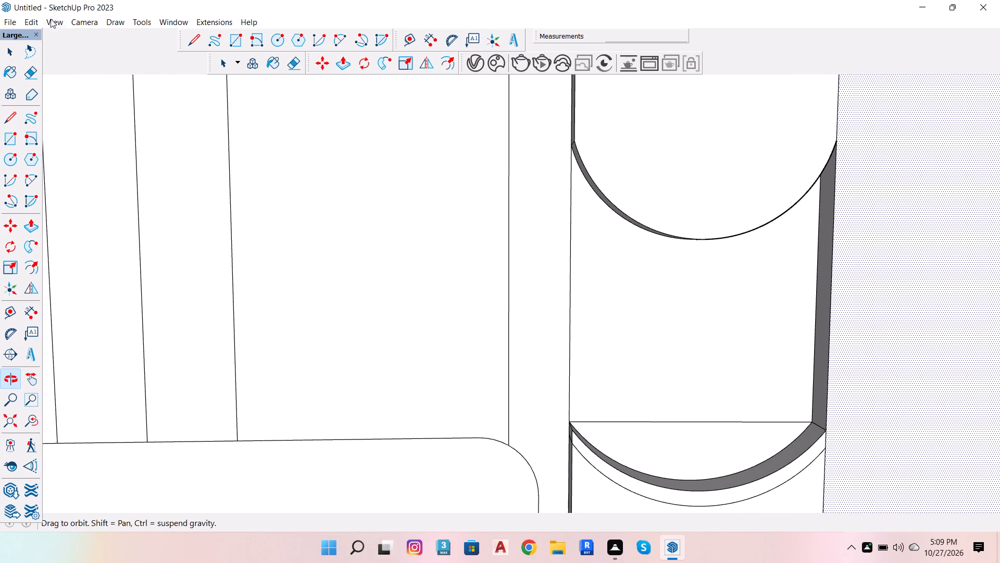
left_click(35, 67)
left_click_drag(661, 419, 668, 436)
scroll(658, 338, "down", 15)
Push/Pull the upper, curved-top face of the left bedside unit outward by 2'.
scroll(668, 432, "up", 8)
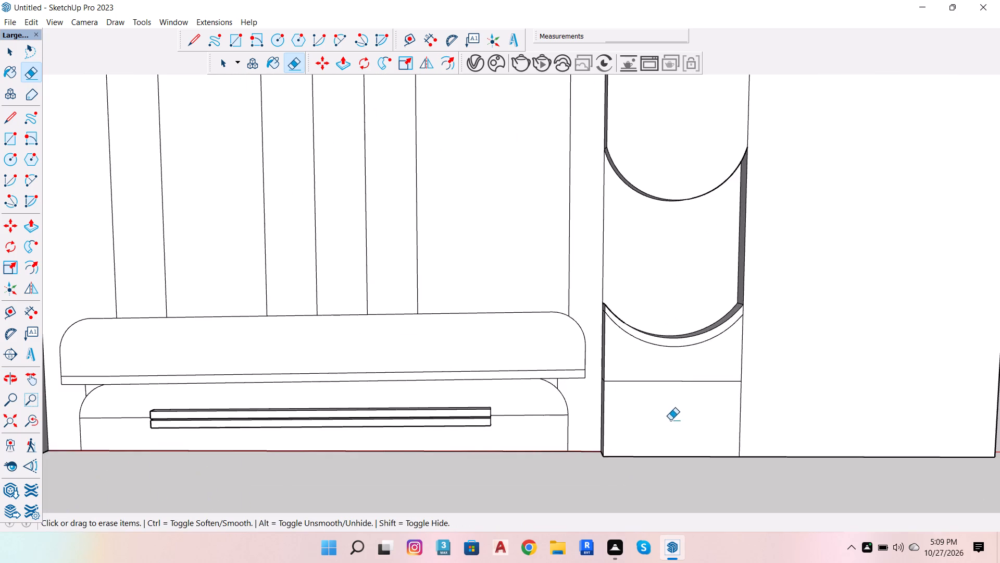
scroll(716, 360, "down", 7)
scroll(198, 396, "up", 5)
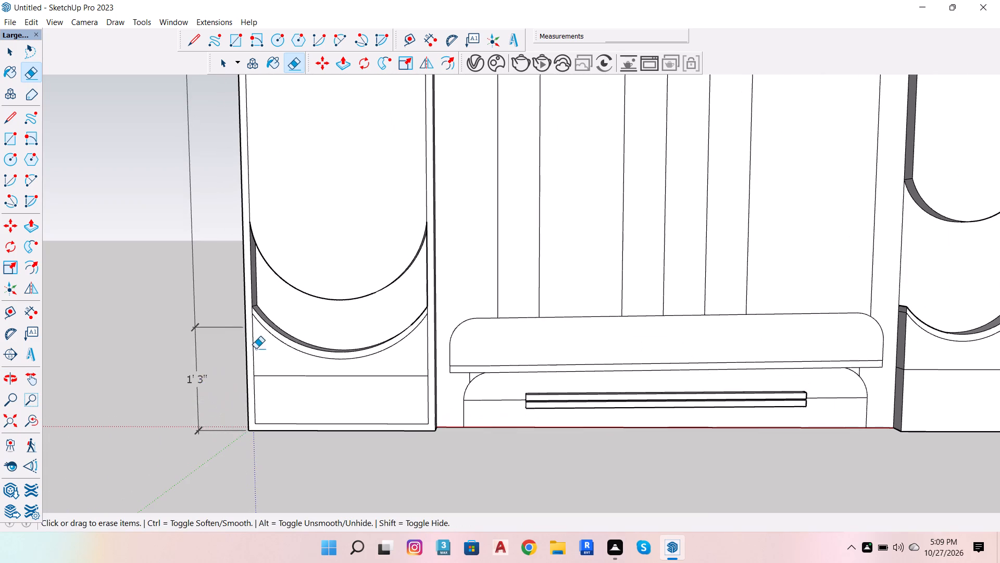
scroll(514, 321, "down", 3)
scroll(489, 340, "up", 6)
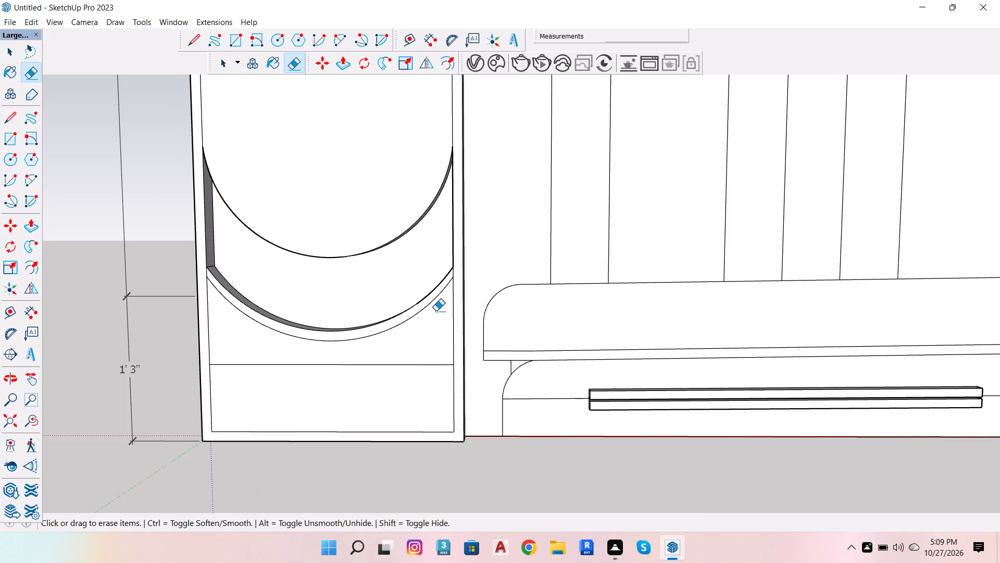
scroll(443, 296, "up", 9)
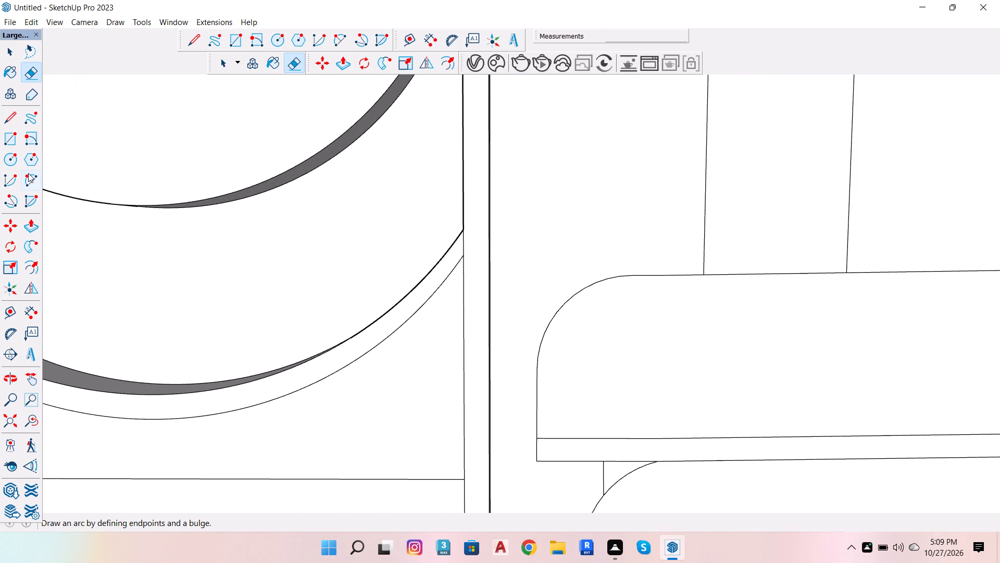
left_click(30, 225)
scroll(265, 150, "down", 6)
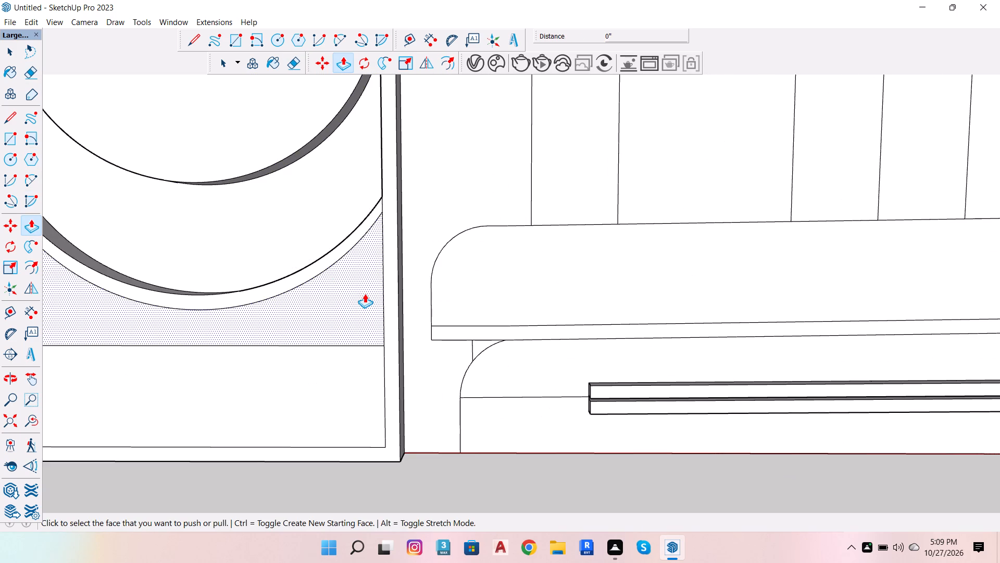
left_click(365, 293)
scroll(347, 317, "down", 7)
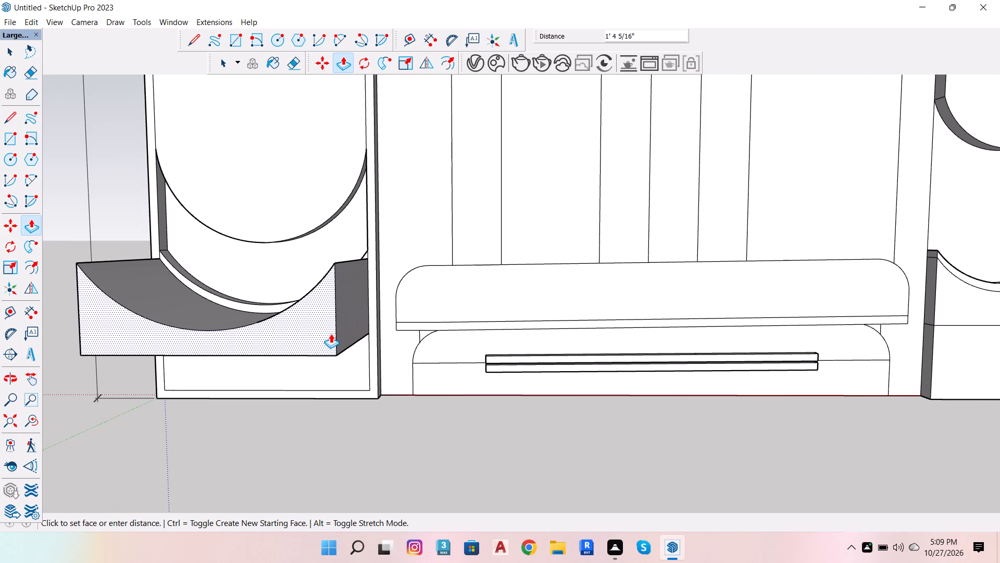
type("2'")
key("Return")
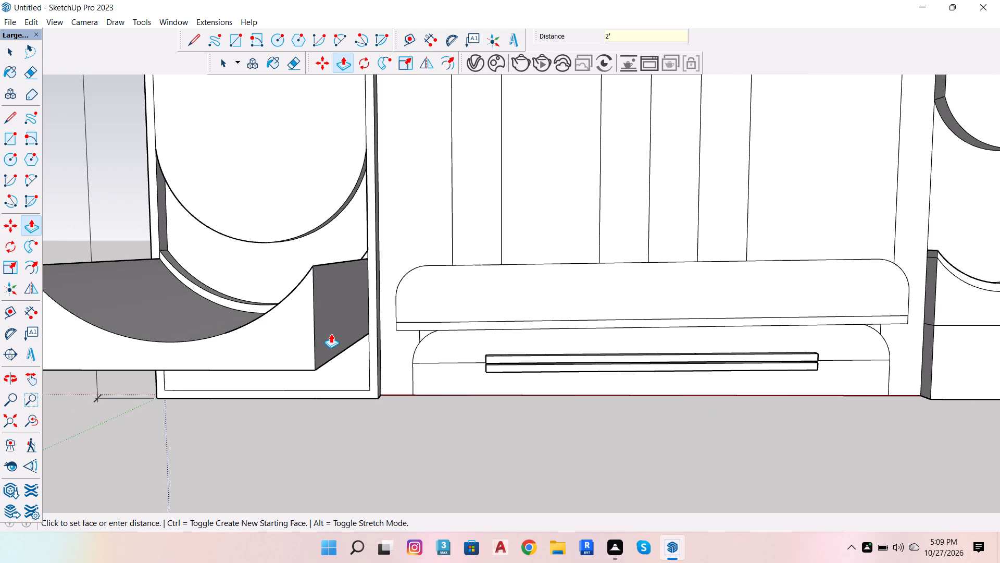
Pull the lower rectangular face of the left bedside unit out 2', flush with its upper front face.
left_click(348, 373)
left_click(274, 349)
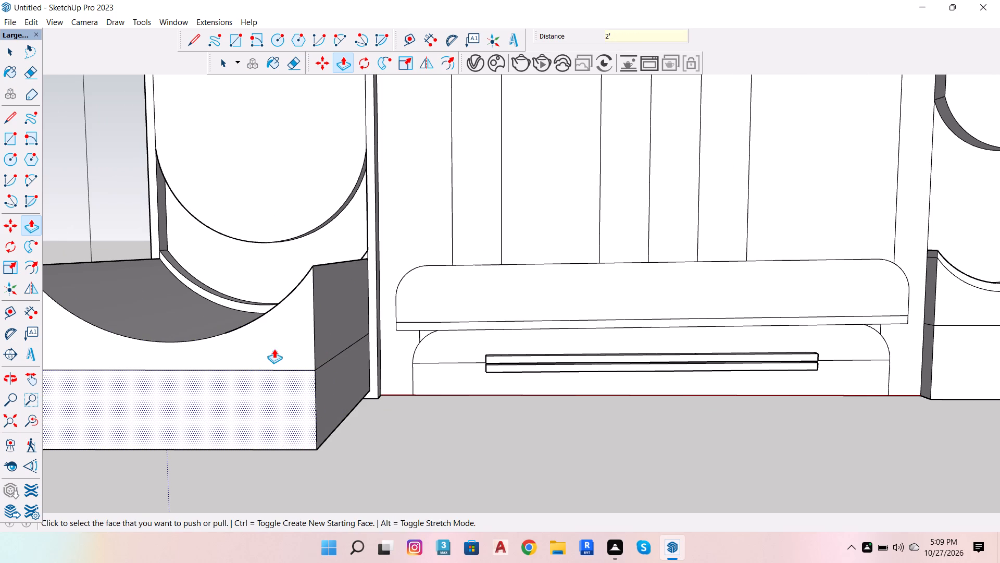
scroll(324, 403, "down", 6)
scroll(329, 491, "down", 5)
scroll(643, 386, "up", 2)
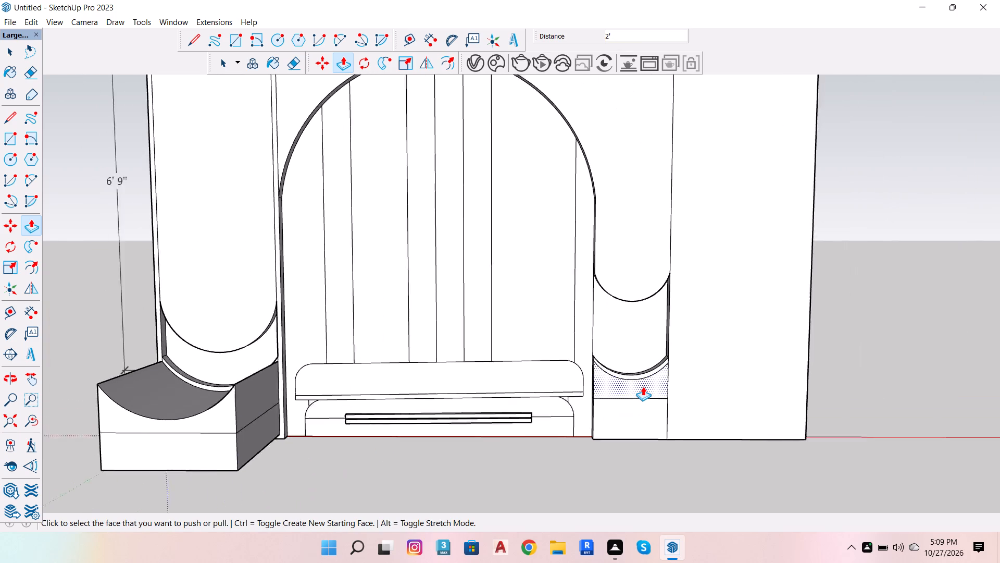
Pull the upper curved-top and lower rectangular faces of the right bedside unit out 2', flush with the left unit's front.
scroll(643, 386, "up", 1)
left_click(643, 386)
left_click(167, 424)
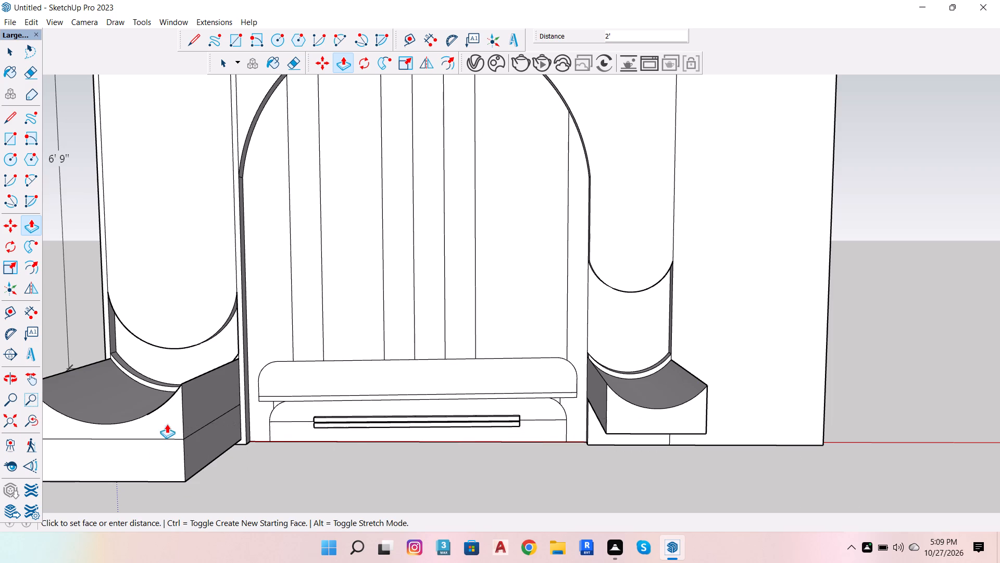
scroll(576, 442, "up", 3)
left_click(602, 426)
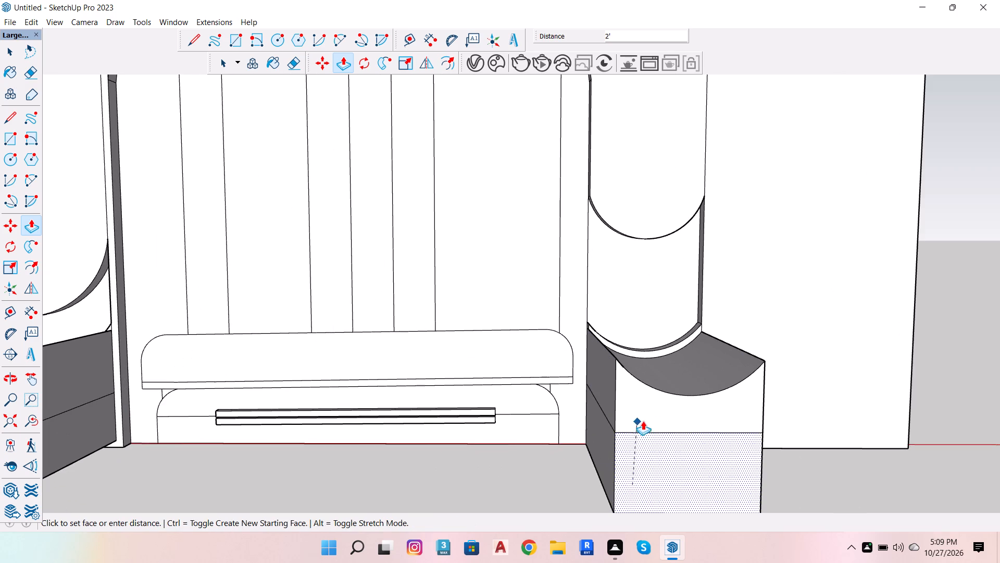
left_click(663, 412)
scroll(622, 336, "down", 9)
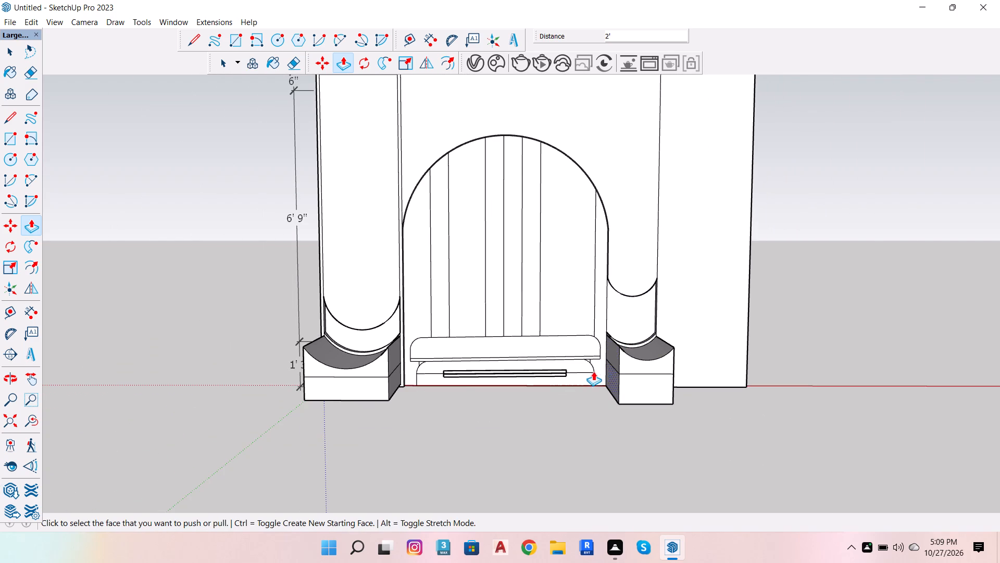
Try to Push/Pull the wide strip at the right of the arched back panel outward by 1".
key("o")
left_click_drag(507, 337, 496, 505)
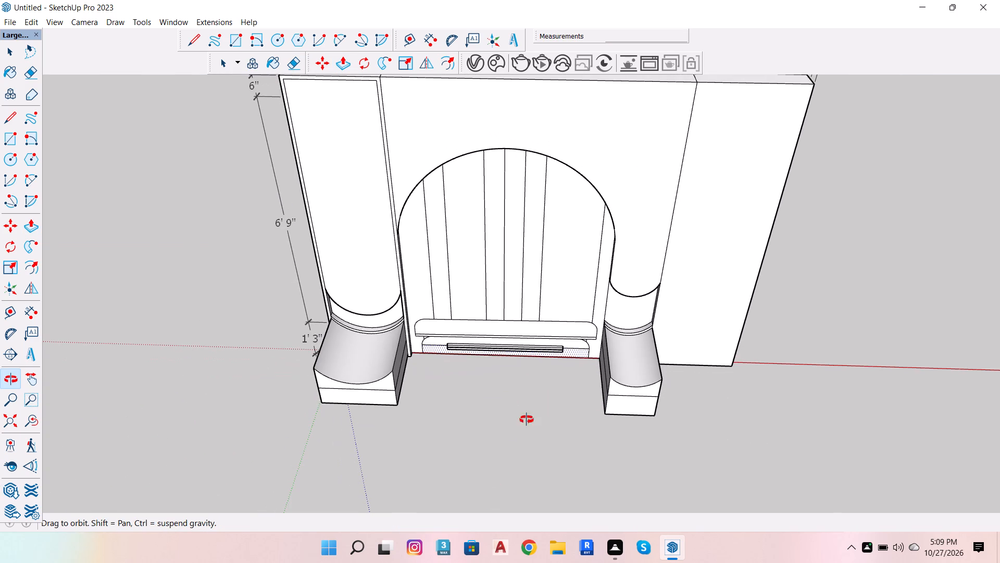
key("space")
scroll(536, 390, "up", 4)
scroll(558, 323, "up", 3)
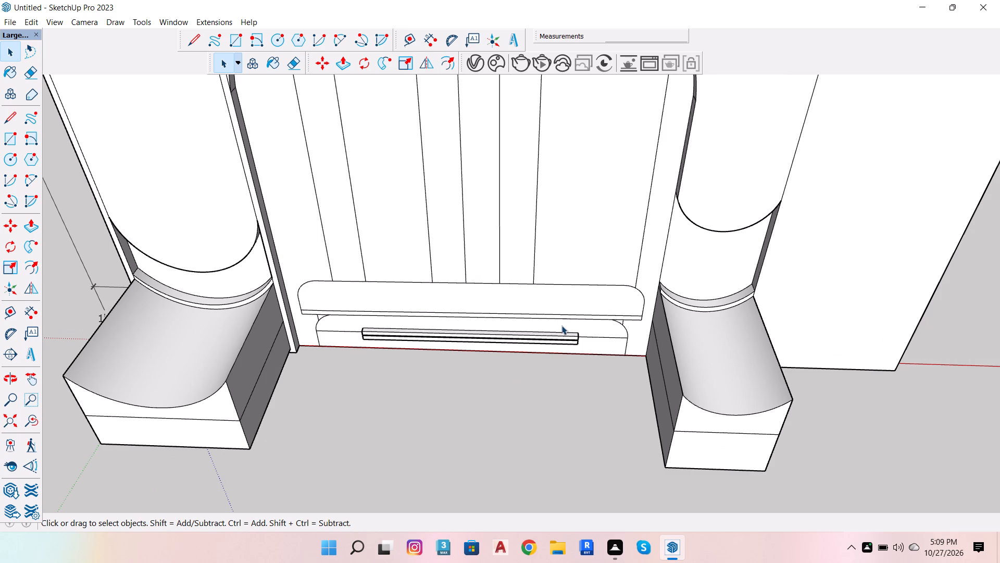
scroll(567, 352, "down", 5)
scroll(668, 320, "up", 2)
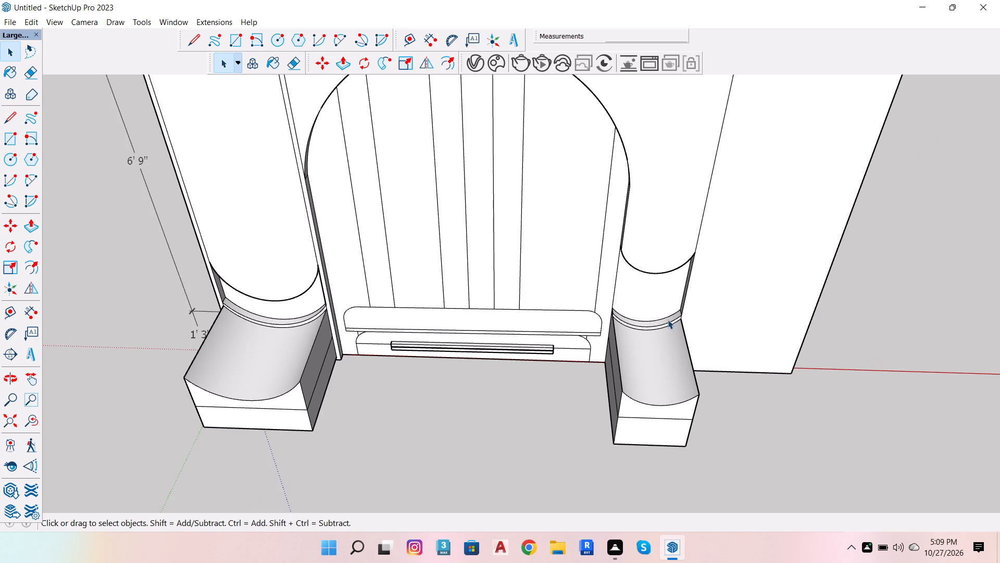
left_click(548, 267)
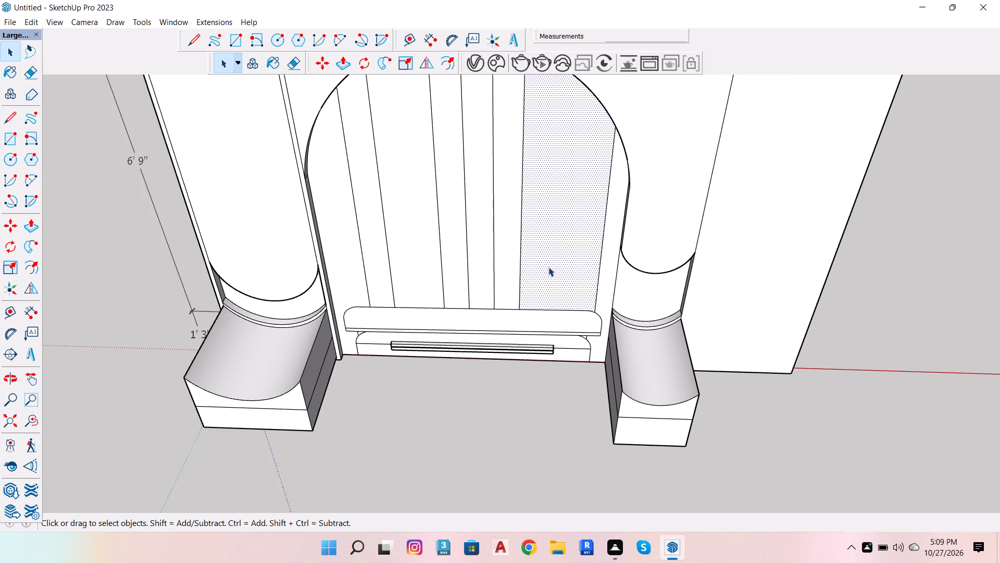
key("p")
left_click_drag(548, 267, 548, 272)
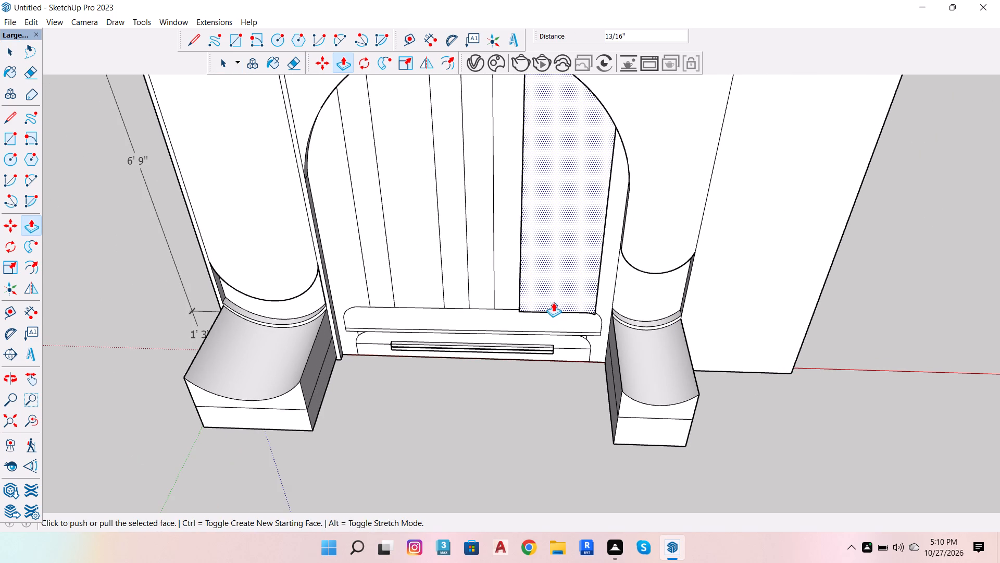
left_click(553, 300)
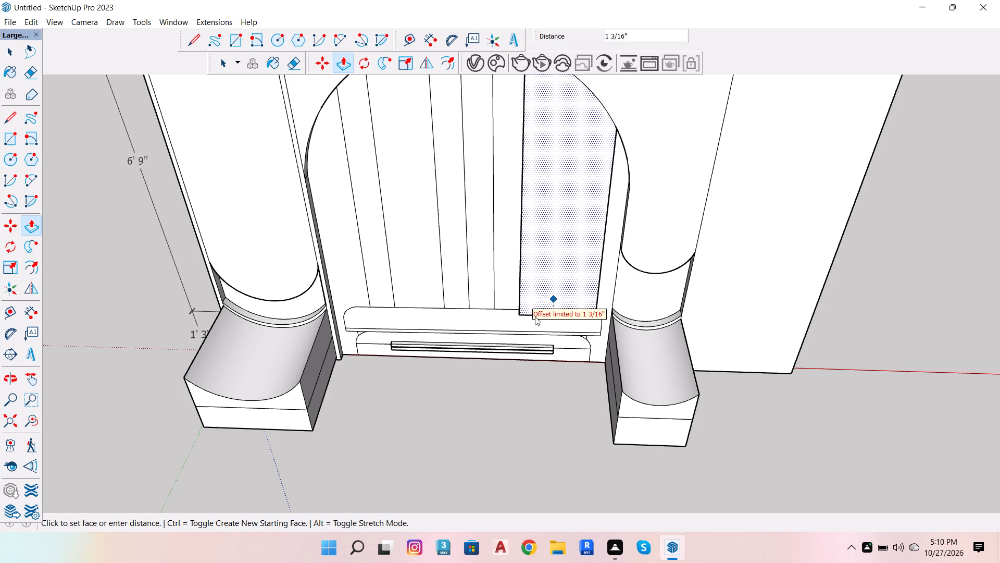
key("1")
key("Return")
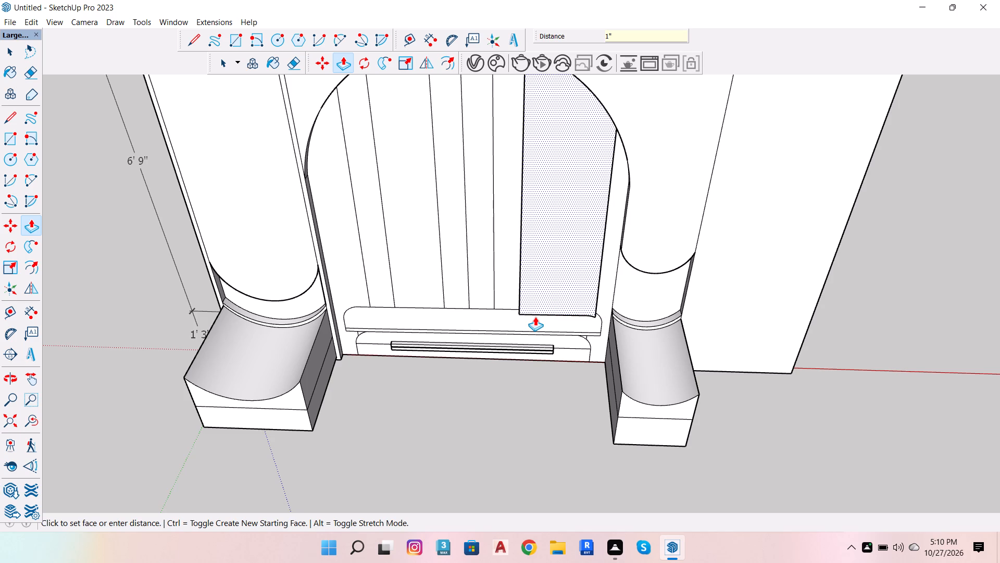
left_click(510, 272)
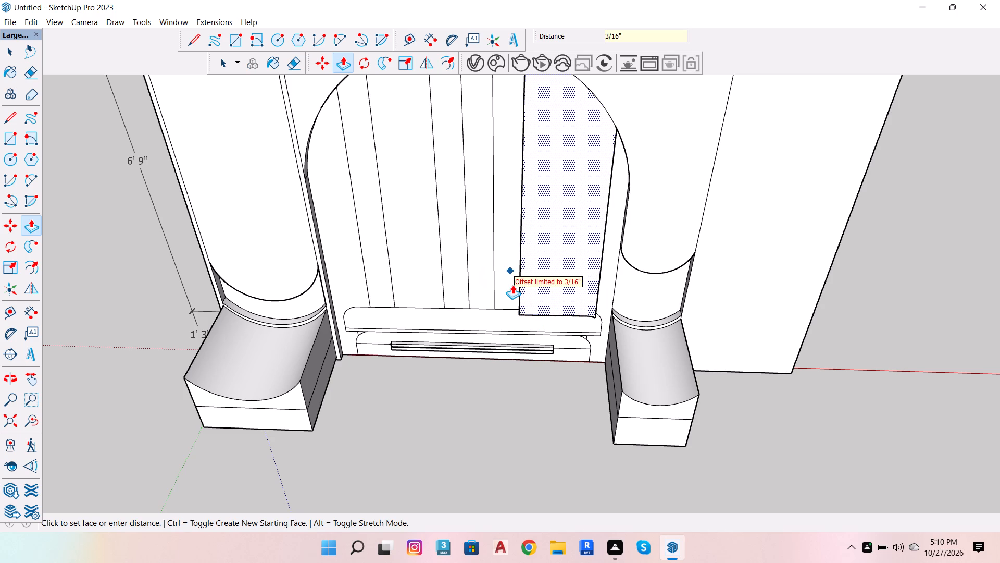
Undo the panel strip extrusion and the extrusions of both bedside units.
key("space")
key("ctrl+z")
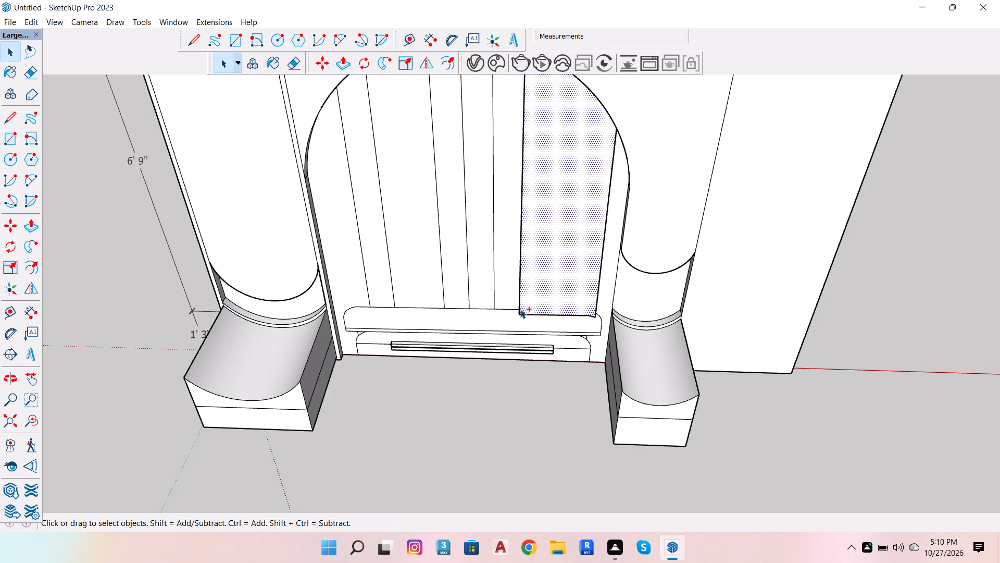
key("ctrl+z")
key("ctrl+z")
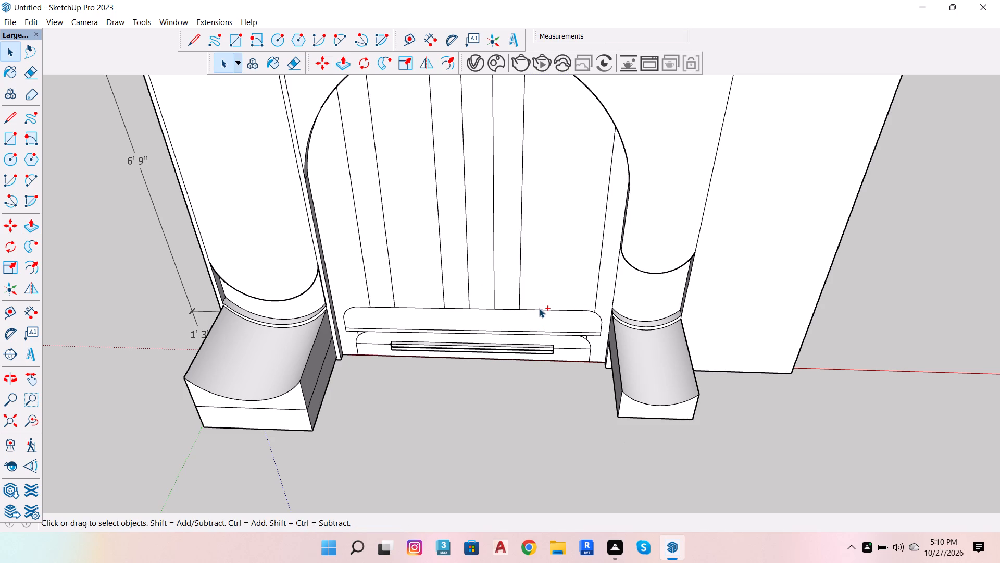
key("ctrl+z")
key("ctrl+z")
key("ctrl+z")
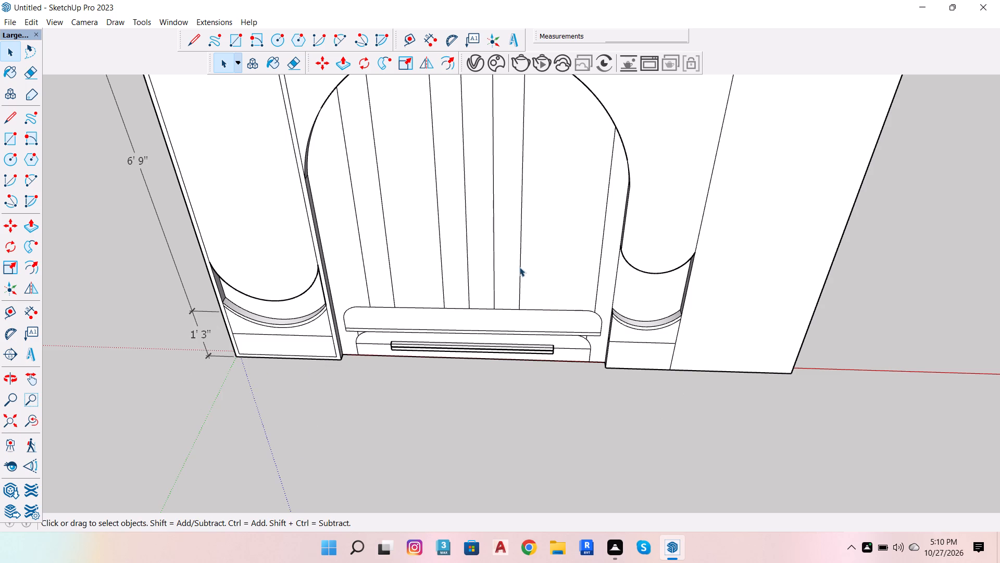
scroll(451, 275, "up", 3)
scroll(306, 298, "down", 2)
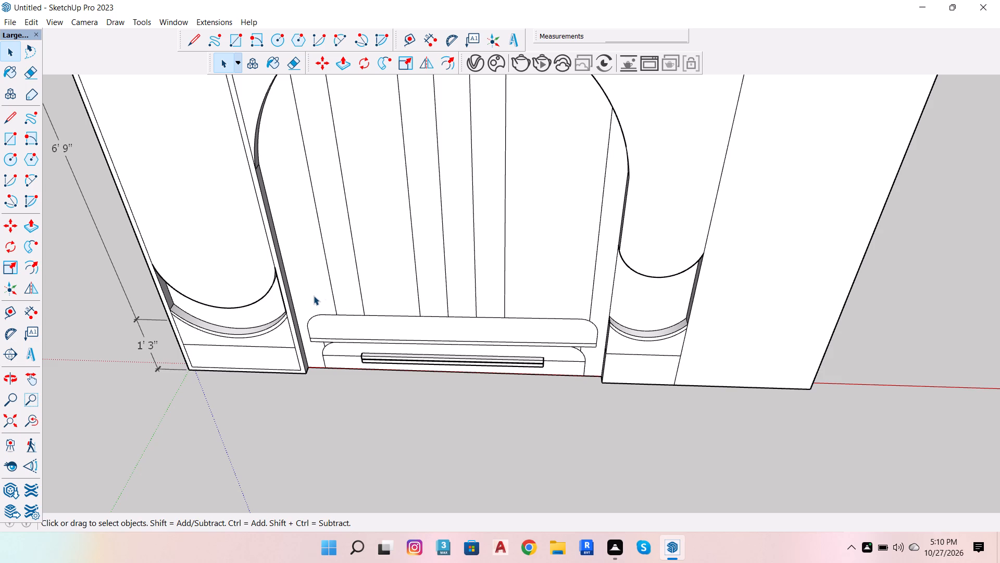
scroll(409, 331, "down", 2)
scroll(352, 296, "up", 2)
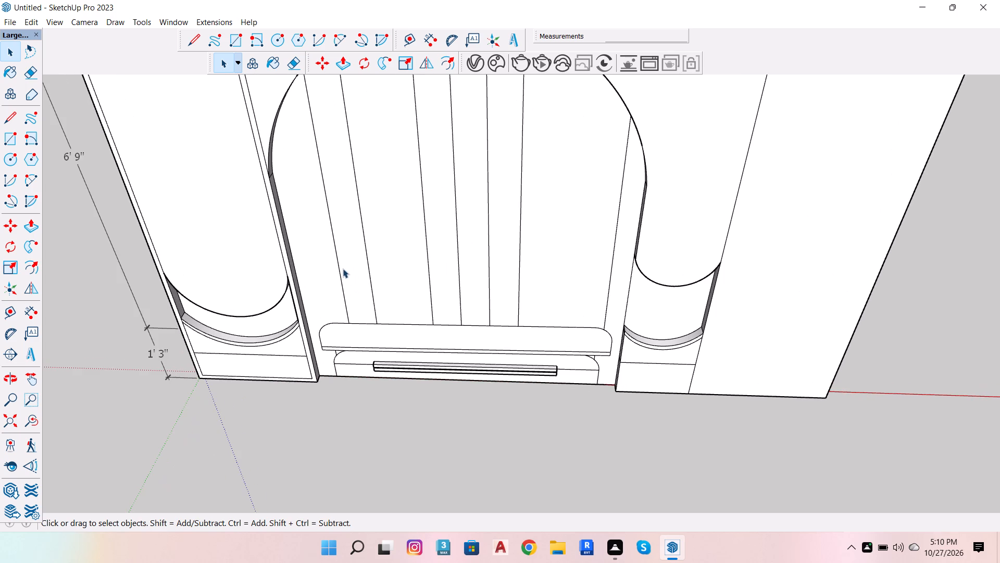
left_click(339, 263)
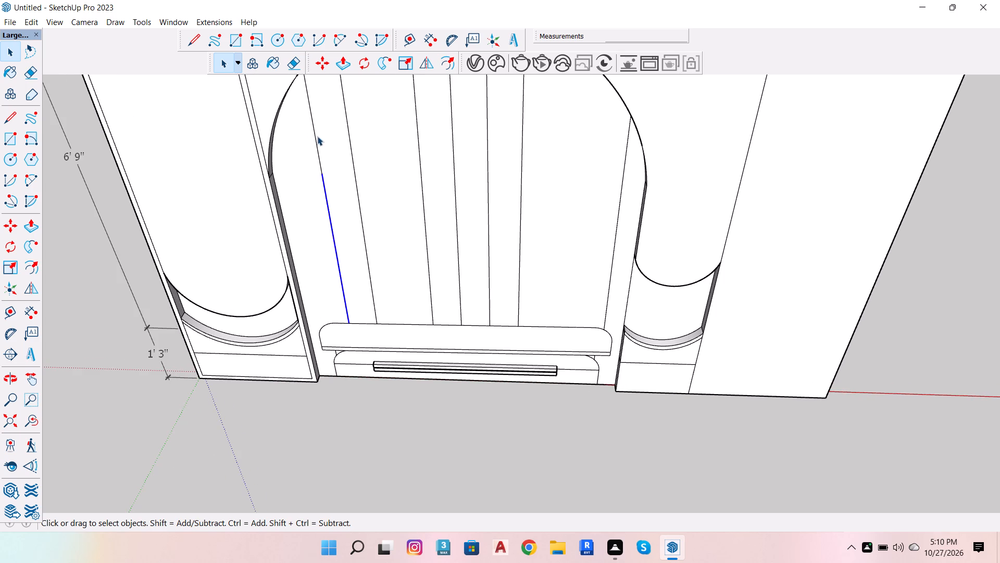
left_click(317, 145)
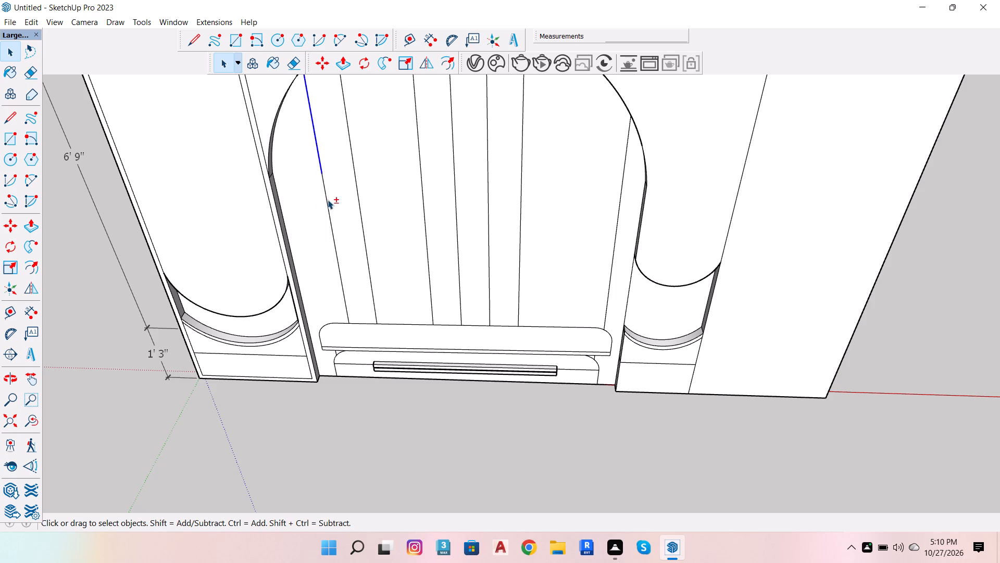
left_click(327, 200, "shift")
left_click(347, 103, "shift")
Select the upper and lower segments of the three leftmost vertical divider lines on the arched back panel.
scroll(361, 223, "down", 5, "shift")
key("o")
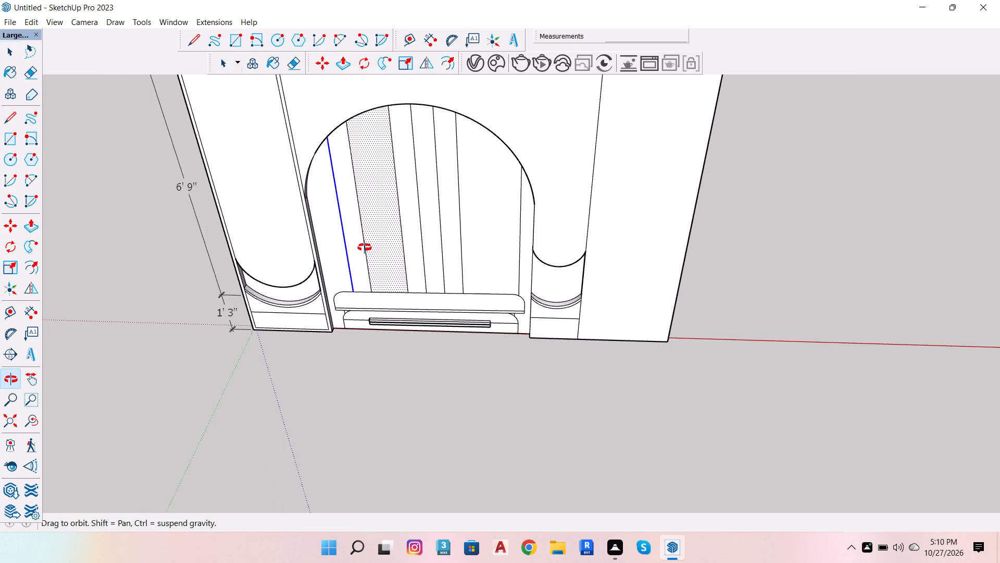
left_click_drag(370, 243, 360, 71)
scroll(354, 125, "up", 10)
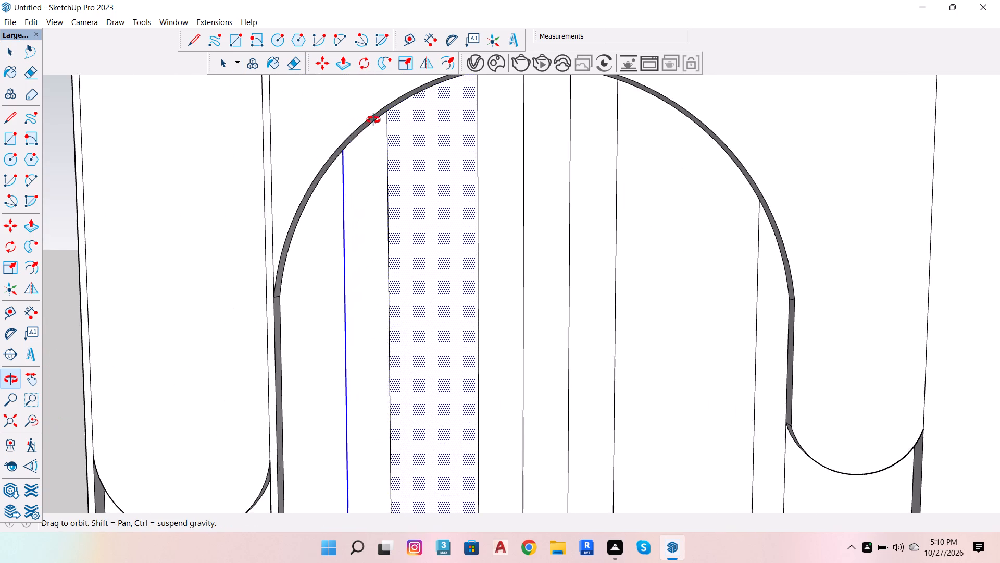
key("space")
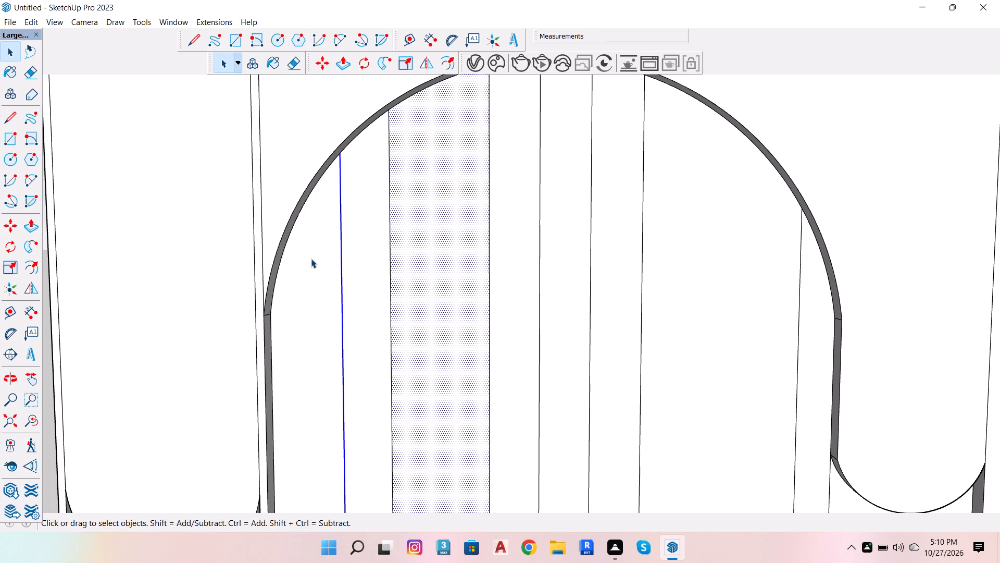
left_click(389, 113)
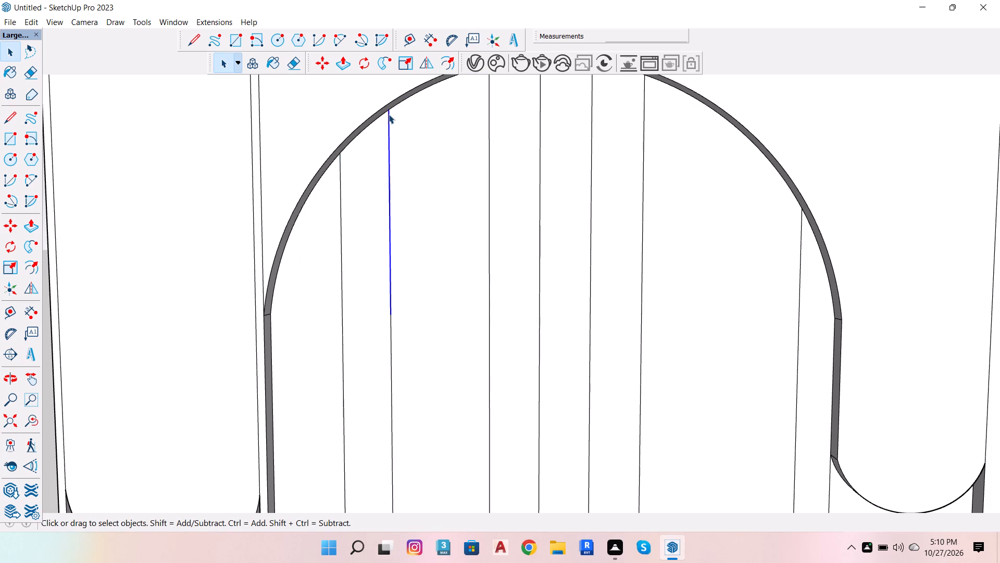
scroll(399, 240, "down", 6)
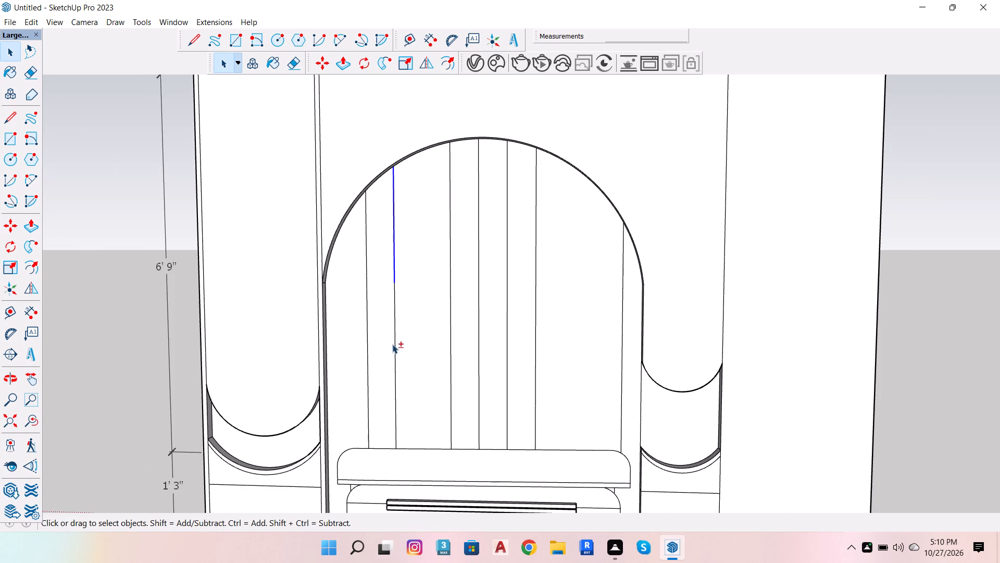
left_click(394, 298, "shift")
left_click(367, 211, "shift")
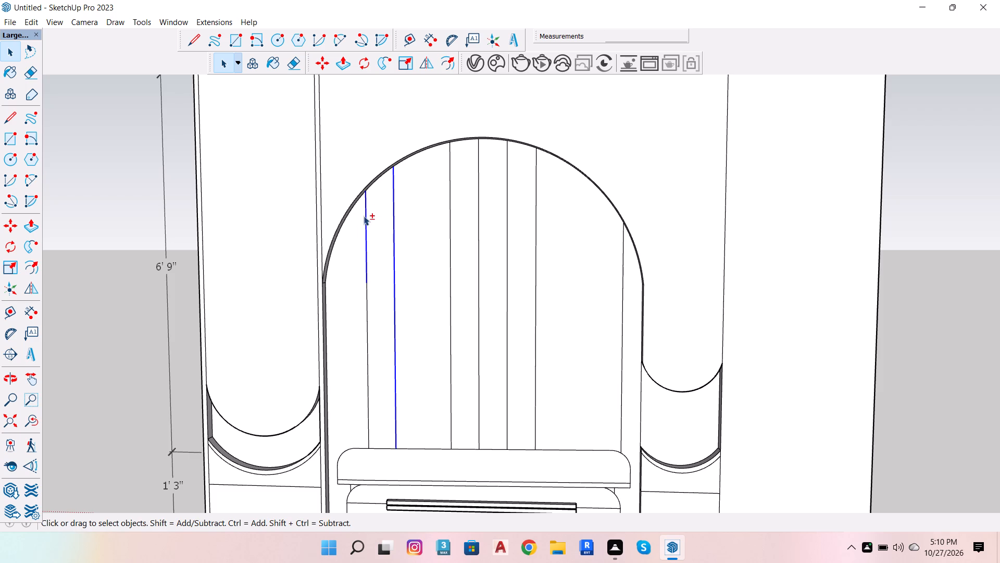
left_click(367, 322, "shift")
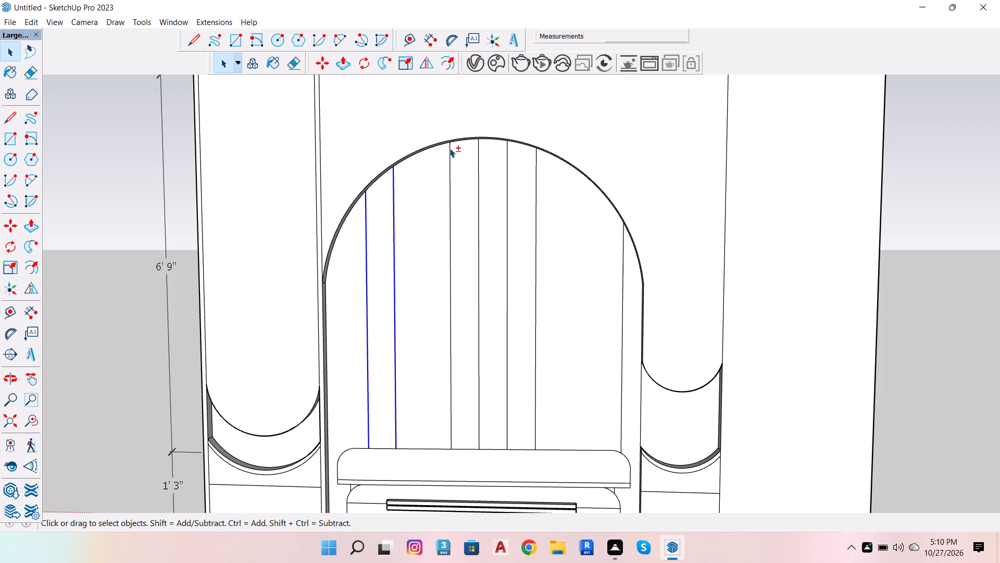
left_click(449, 145, "shift")
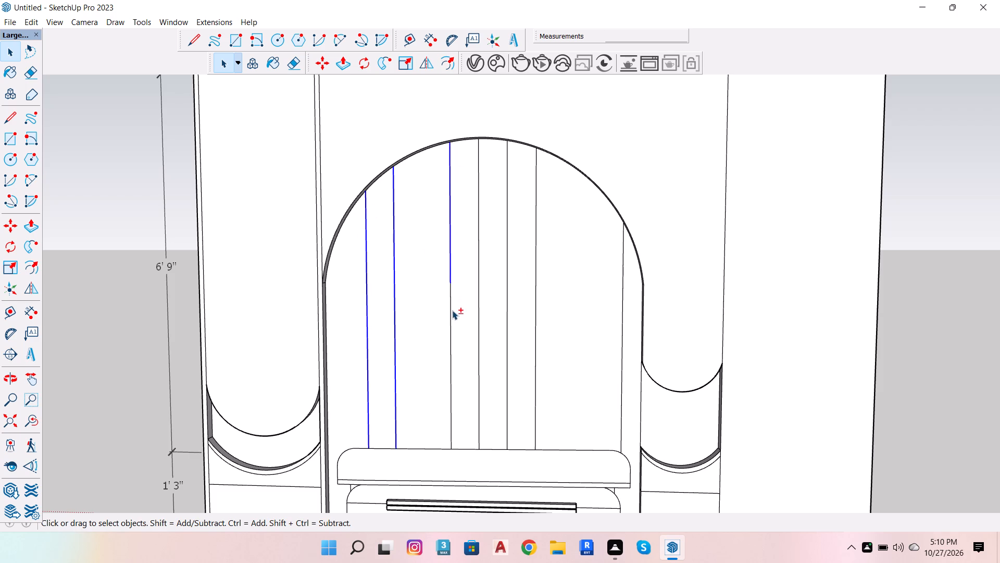
left_click(448, 309, "shift")
left_click(451, 328, "shift")
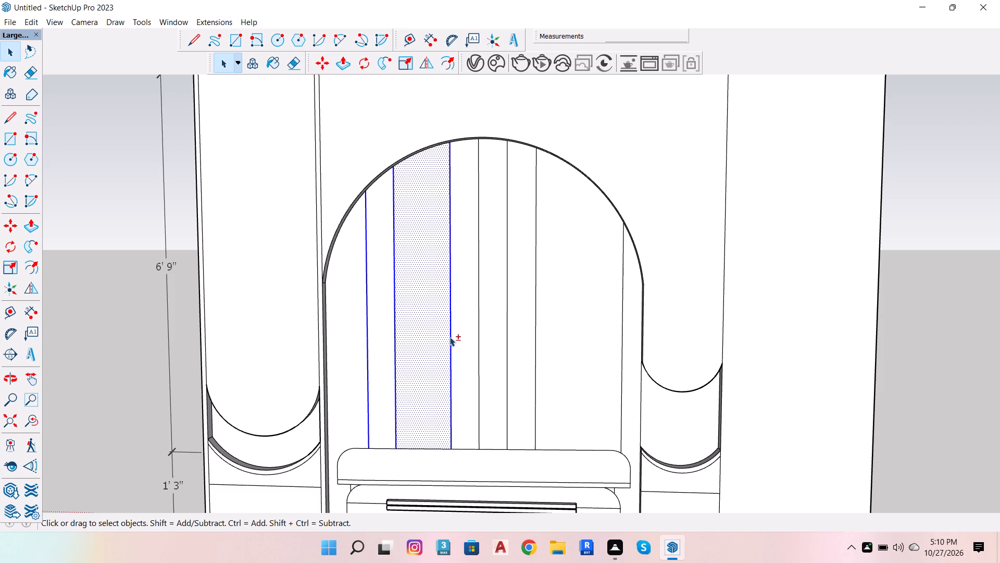
left_click(434, 340, "shift")
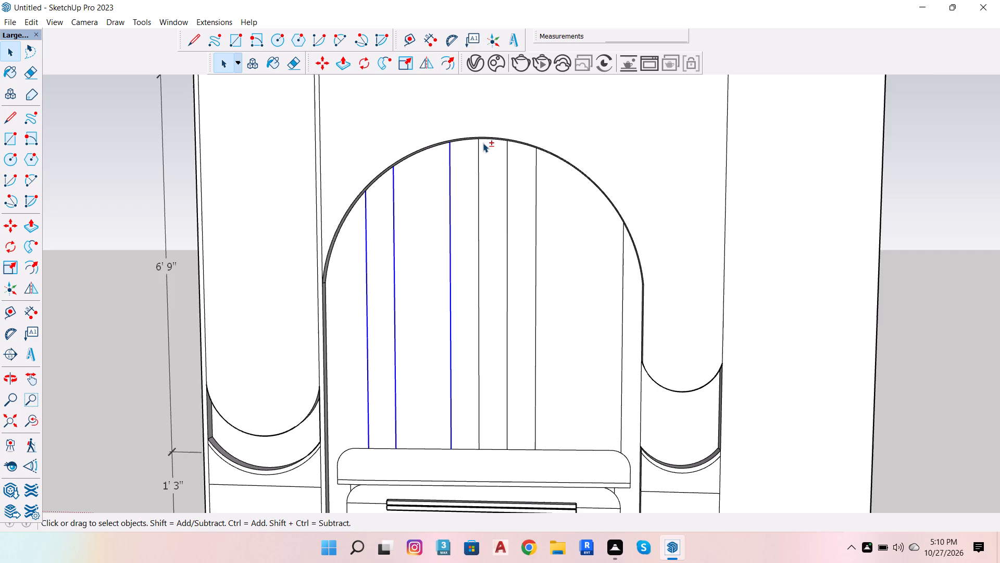
Add the upper and lower segments of the fourth and fifth vertical divider lines on the arched panel to the selection.
scroll(482, 143, "up", 9, "shift")
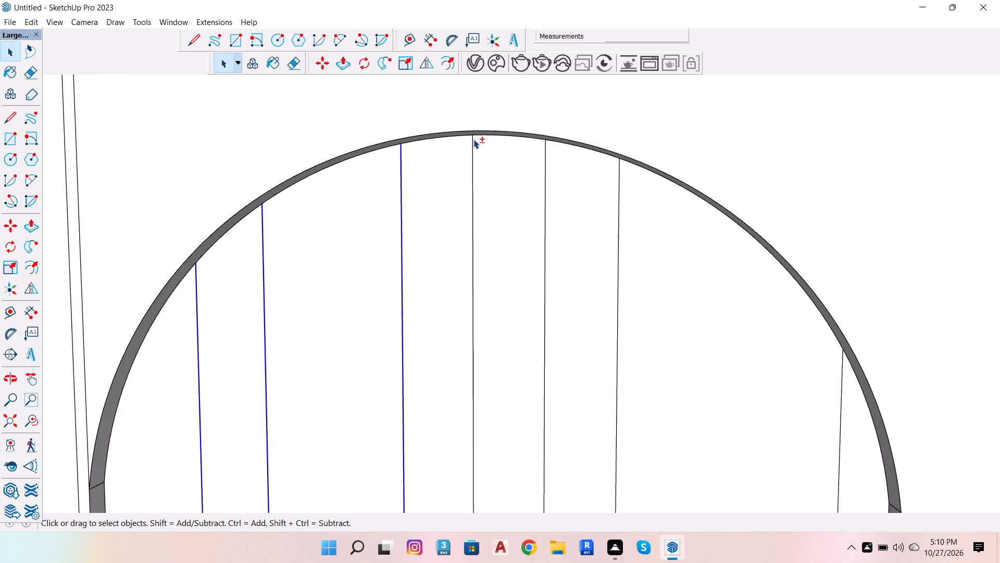
left_click(473, 139, "shift")
scroll(482, 247, "down", 12, "shift")
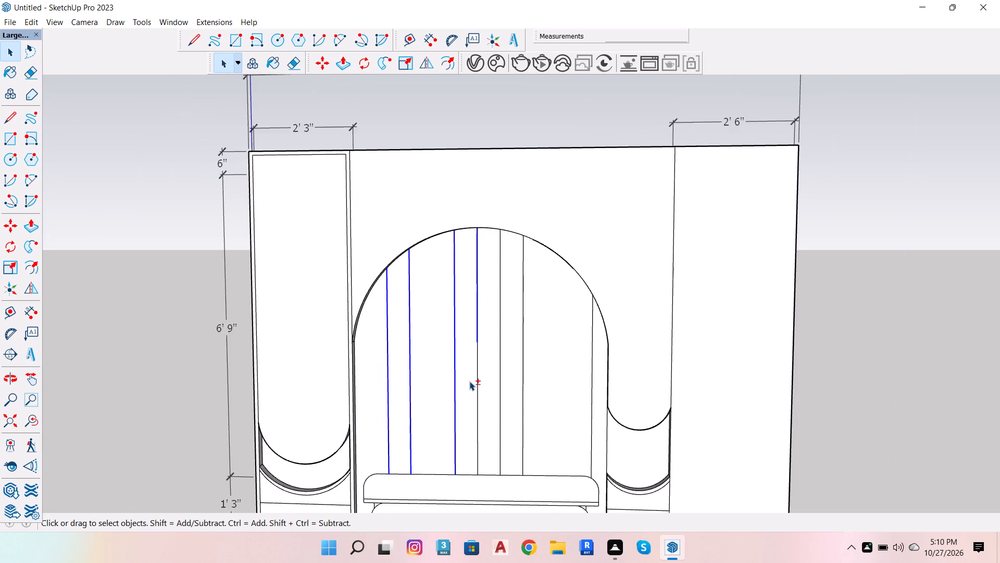
scroll(469, 400, "up", 3, "shift")
left_click(481, 358, "shift")
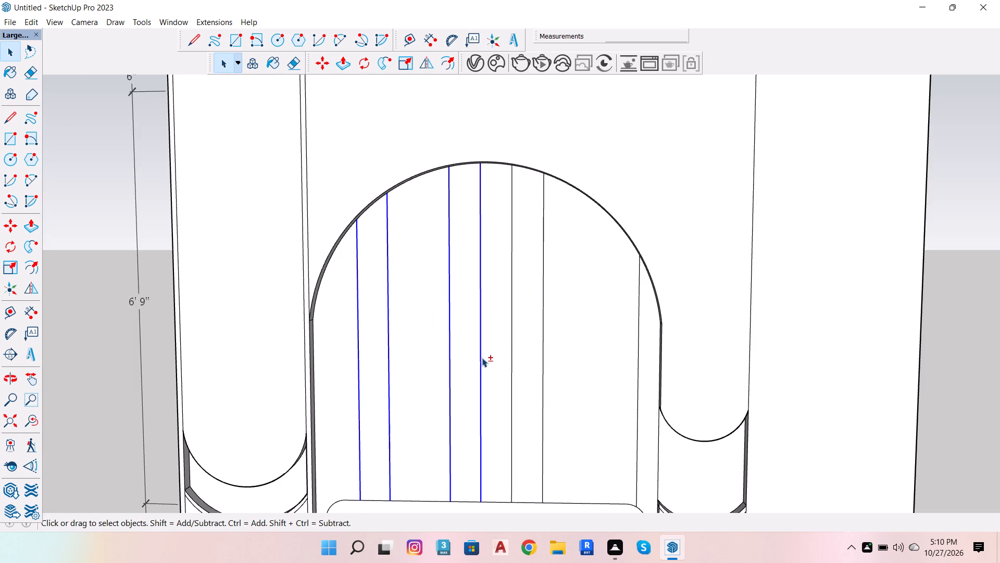
scroll(517, 156, "up", 14, "shift")
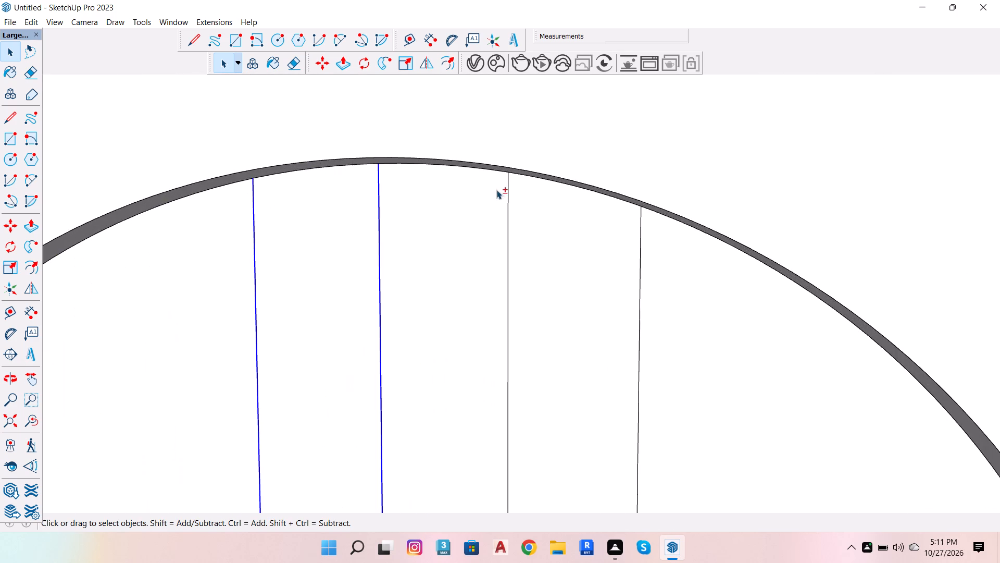
left_click(508, 176, "shift")
scroll(505, 215, "down", 6, "shift")
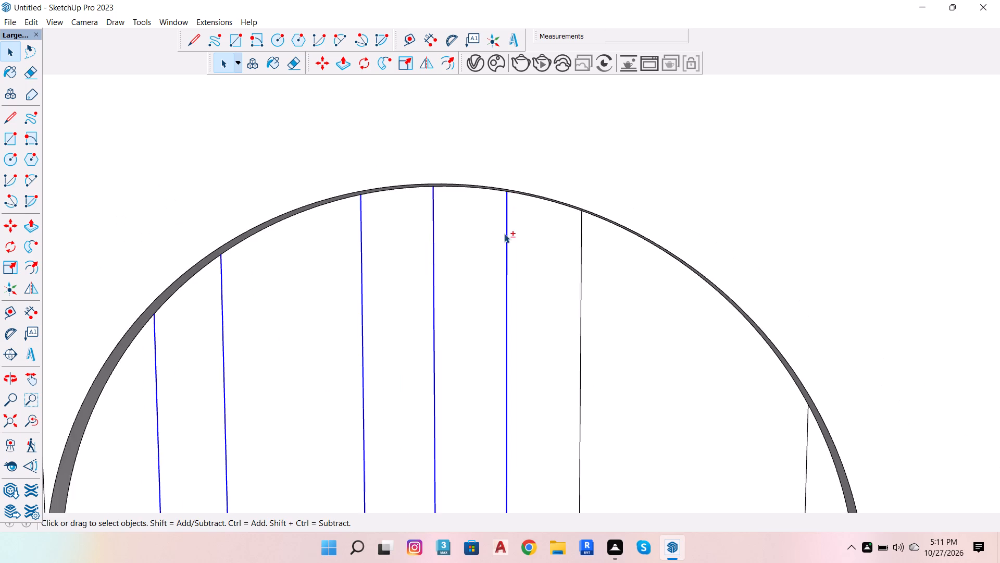
scroll(502, 277, "down", 13, "shift")
scroll(496, 405, "up", 5, "shift")
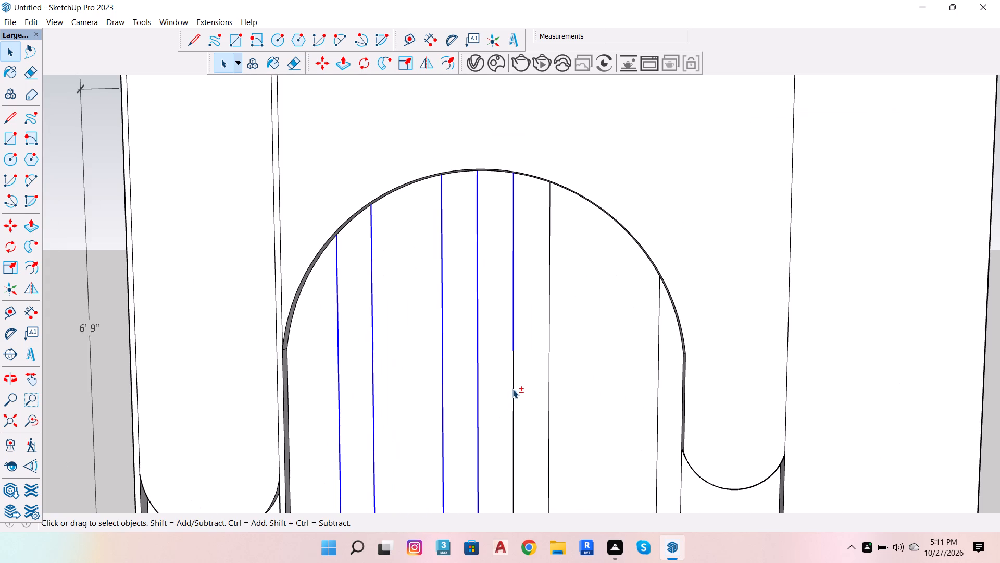
left_click(513, 378, "shift")
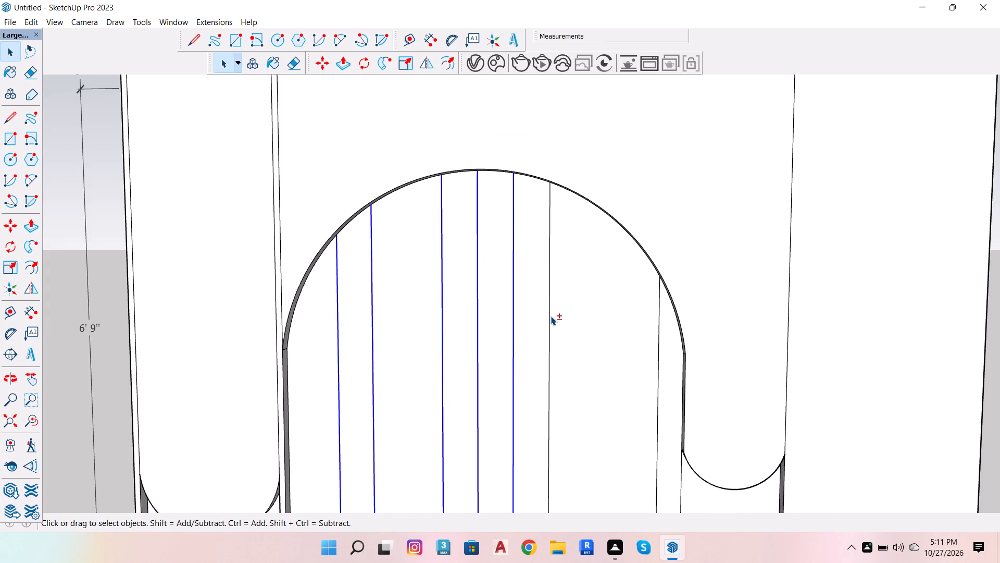
Add all segments of the sixth vertical divider line, including the short piece touching the arch, to the selection.
left_click(551, 316, "shift")
left_click(548, 376, "shift")
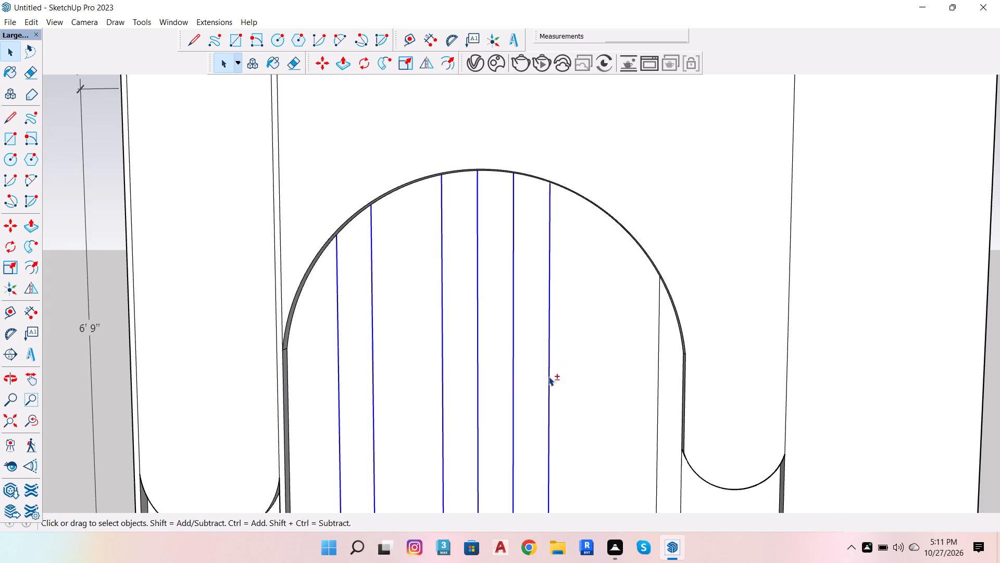
scroll(560, 364, "down", 3, "shift")
scroll(565, 246, "up", 11, "shift")
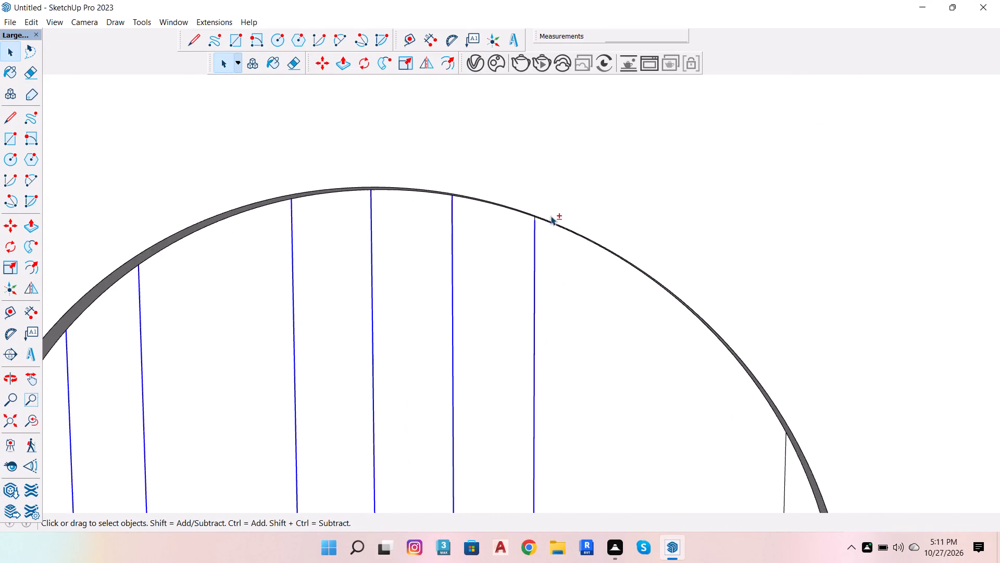
scroll(544, 216, "up", 6, "shift")
scroll(504, 231, "up", 8, "shift")
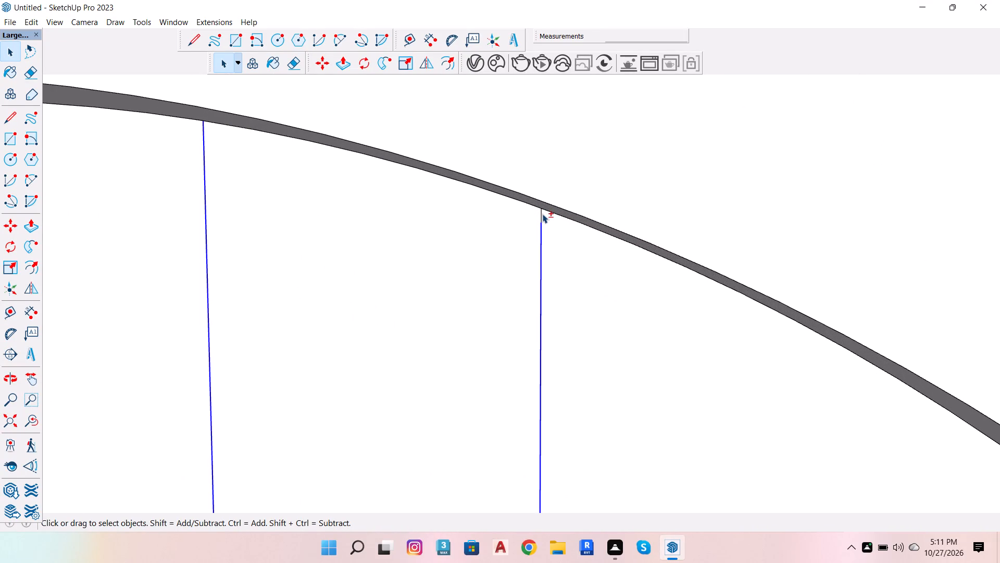
left_click(542, 214, "shift")
scroll(515, 230, "down", 20, "shift")
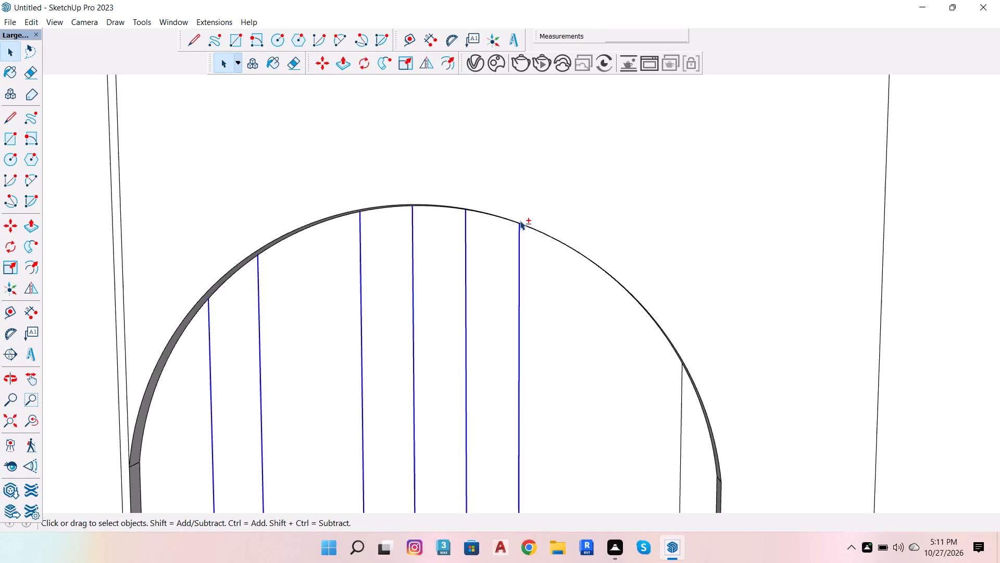
scroll(524, 219, "down", 4, "shift")
scroll(553, 304, "down", 5, "shift")
scroll(598, 466, "up", 4, "shift")
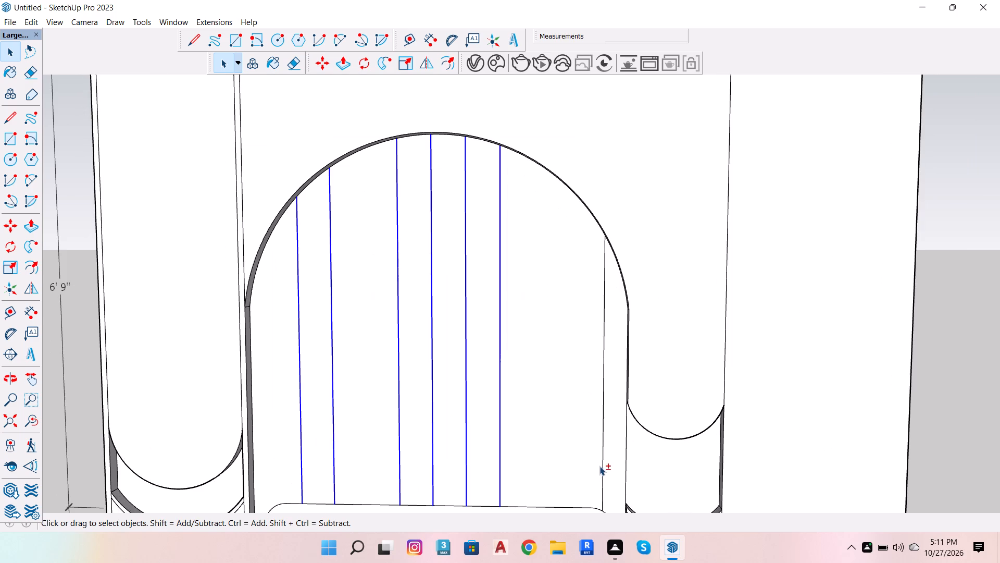
Add the lower, upper and short top segments of the rightmost vertical divider line to the selection.
left_click(604, 455, "shift")
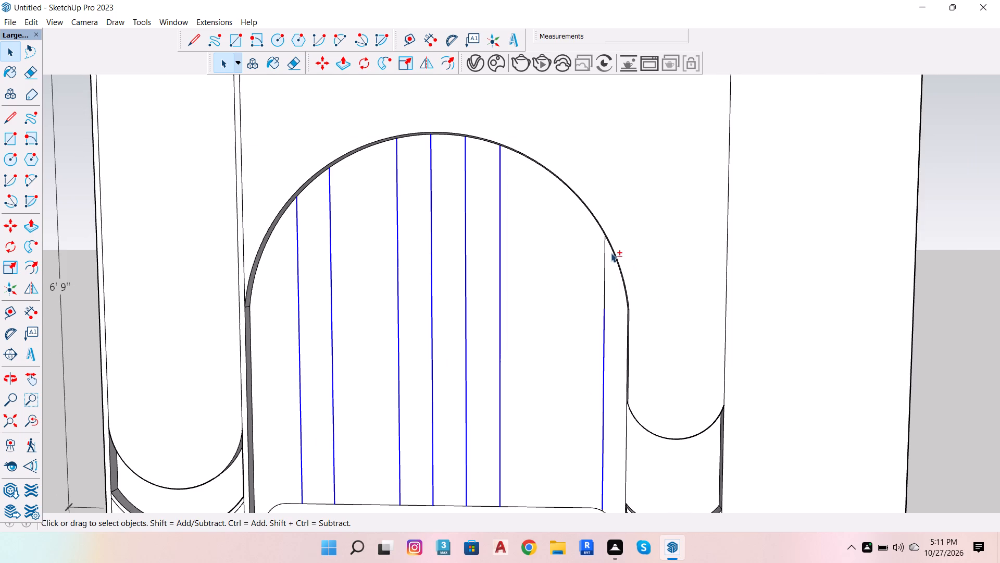
scroll(611, 253, "up", 7, "shift")
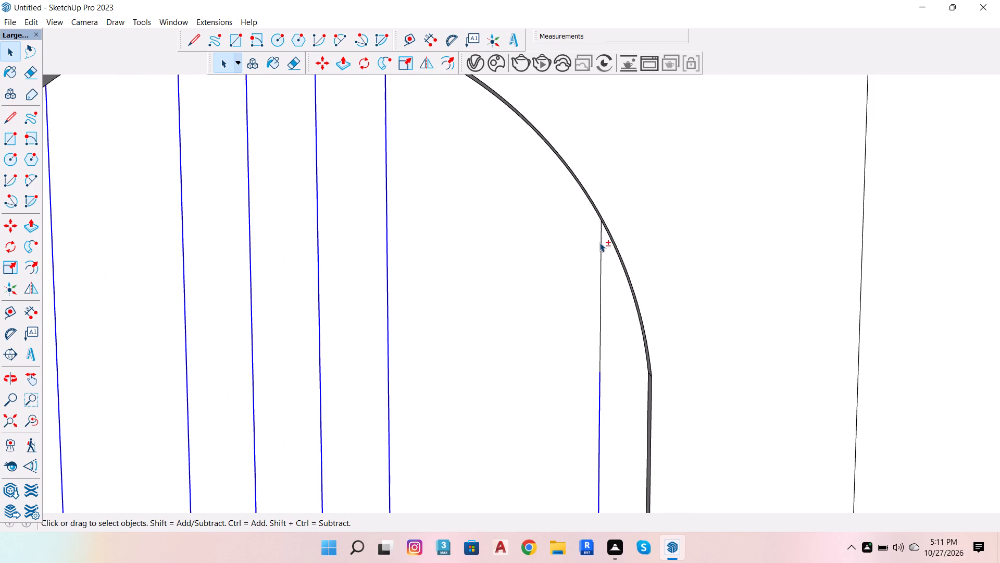
left_click(599, 242, "shift")
scroll(600, 220, "up", 12, "shift")
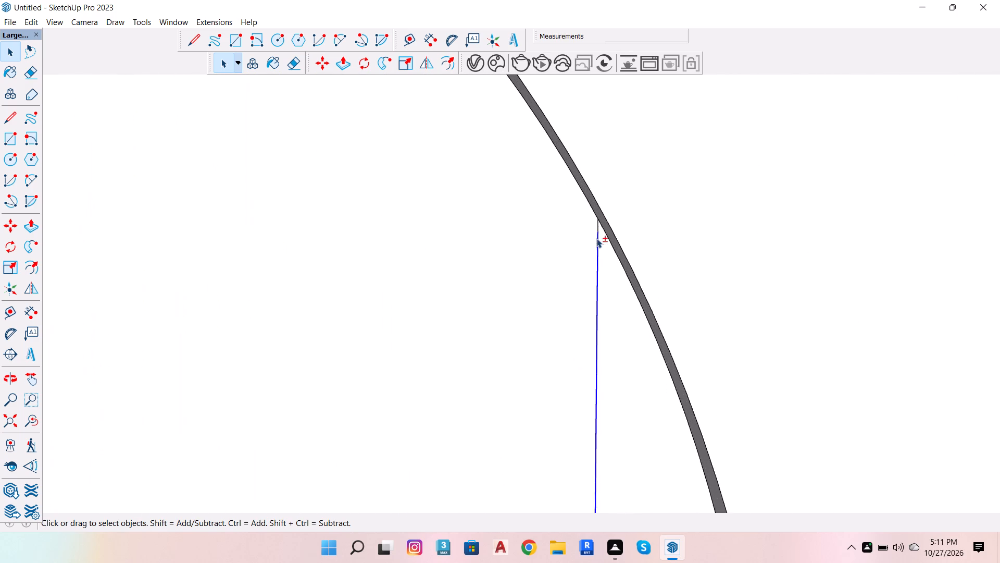
scroll(596, 238, "up", 1, "shift")
left_click(598, 228, "shift")
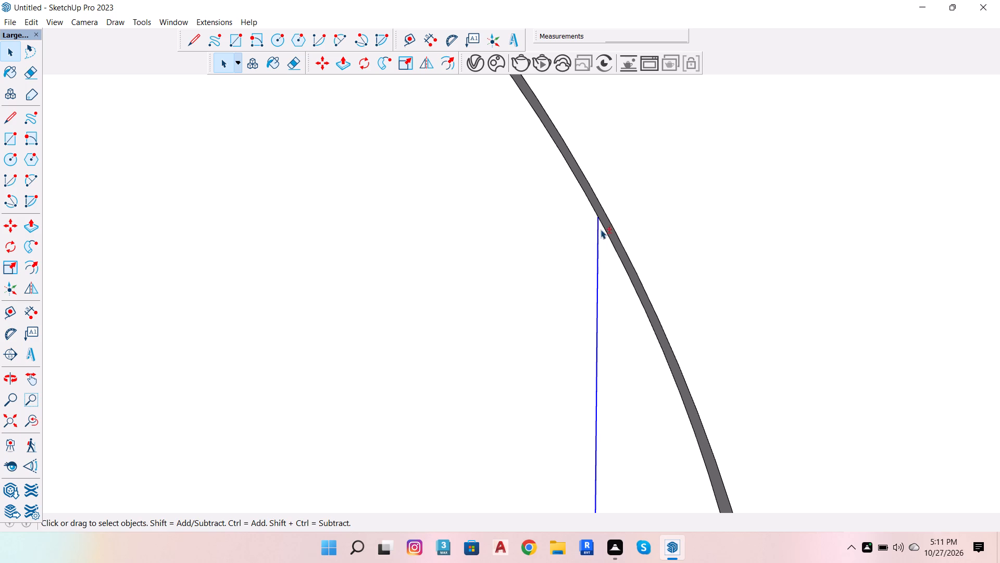
scroll(603, 247, "down", 6, "shift")
scroll(541, 182, "down", 7, "shift")
scroll(602, 206, "down", 14, "shift")
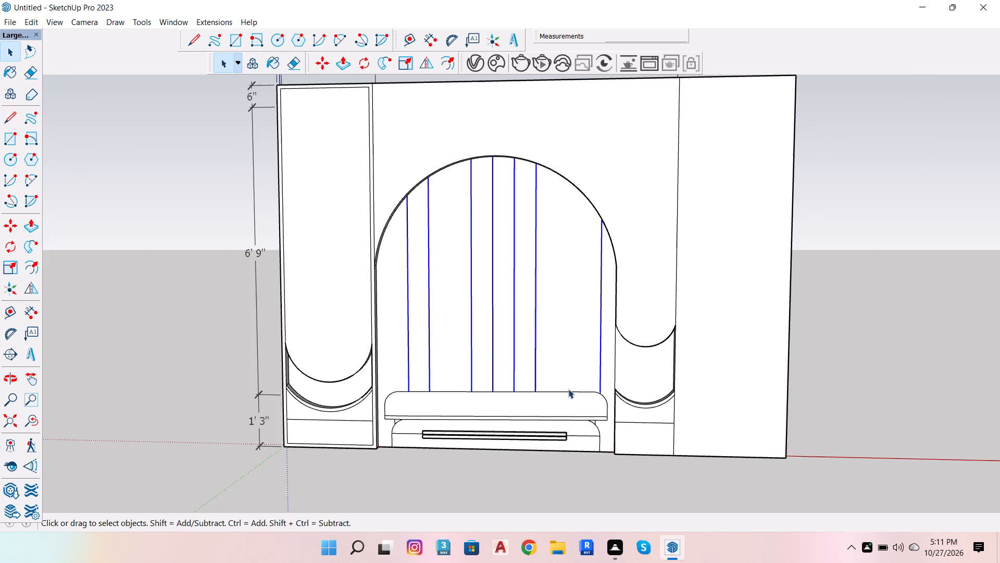
Copy all the selected divider lines 1" to the right along the red axis.
scroll(570, 389, "up", 3)
key("m")
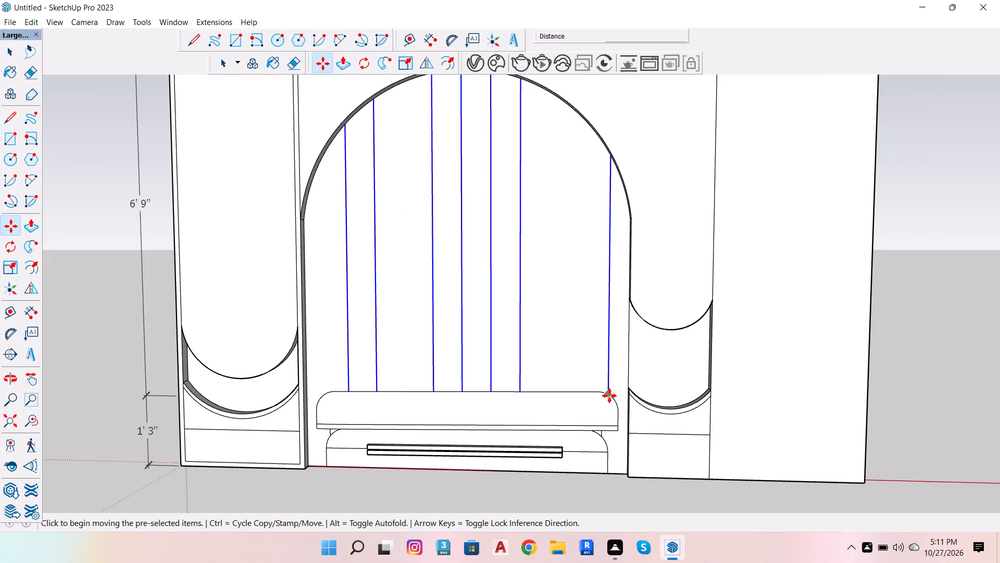
left_click(610, 390)
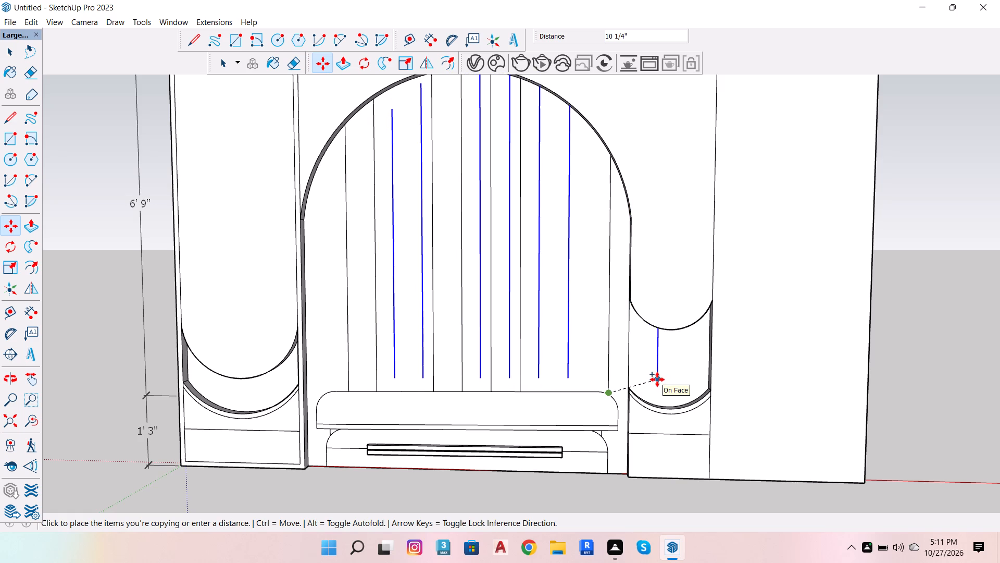
key("Right")
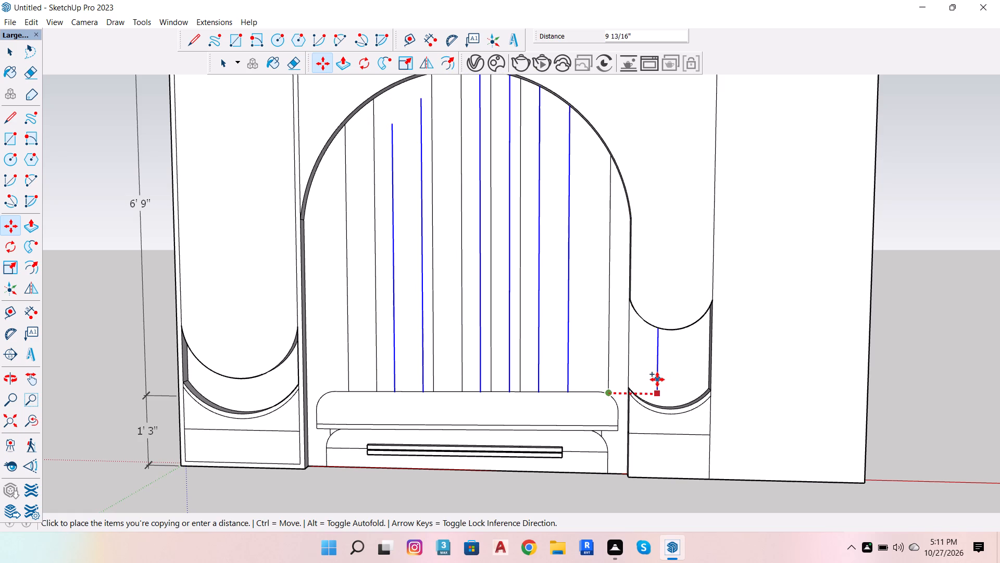
key("1")
key("Return")
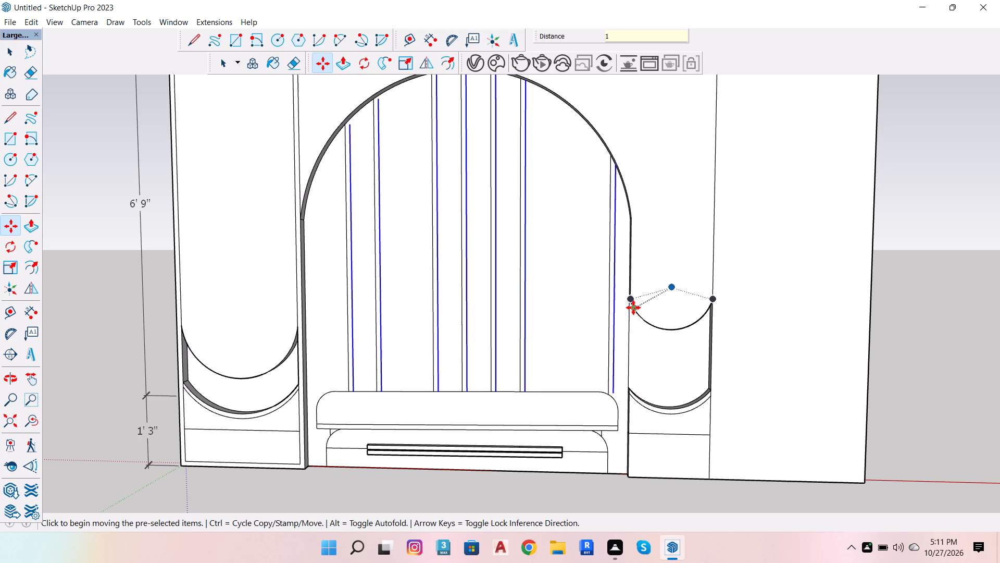
key("space")
Examine from below and up close how the tops of the copied divider lines meet the arch's inner edge.
scroll(621, 160, "up", 15)
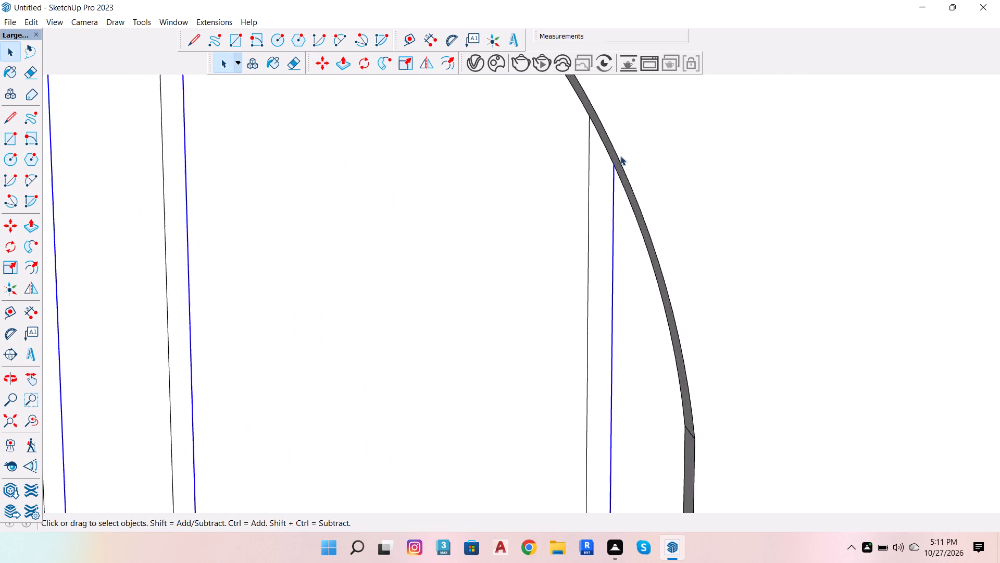
scroll(620, 156, "up", 7)
scroll(629, 151, "down", 20)
scroll(629, 151, "down", 1)
scroll(628, 204, "down", 7)
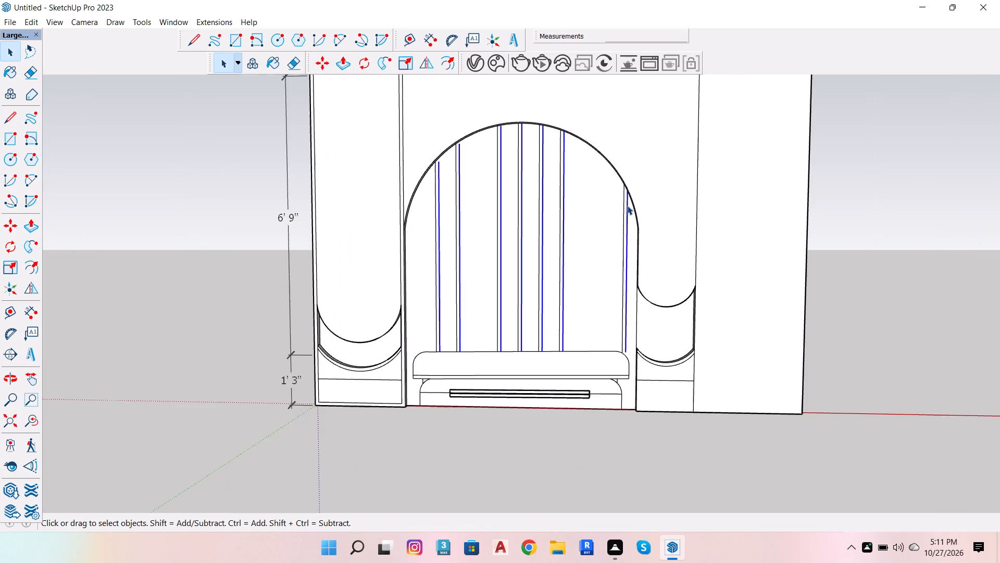
scroll(570, 142, "up", 4)
key("o")
left_click_drag(557, 191, 553, 189)
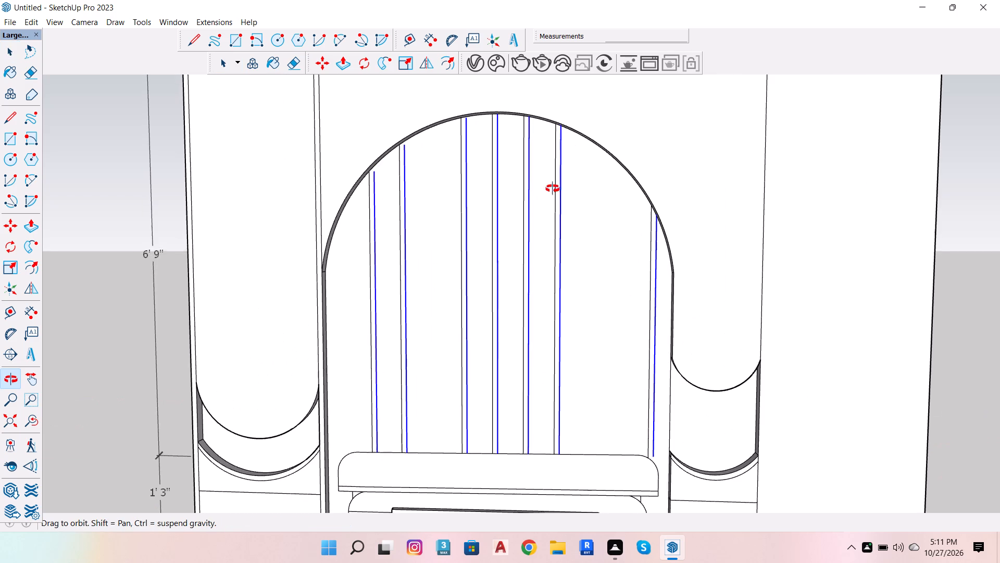
left_click_drag(553, 189, 519, 50)
scroll(492, 151, "up", 4)
key("space")
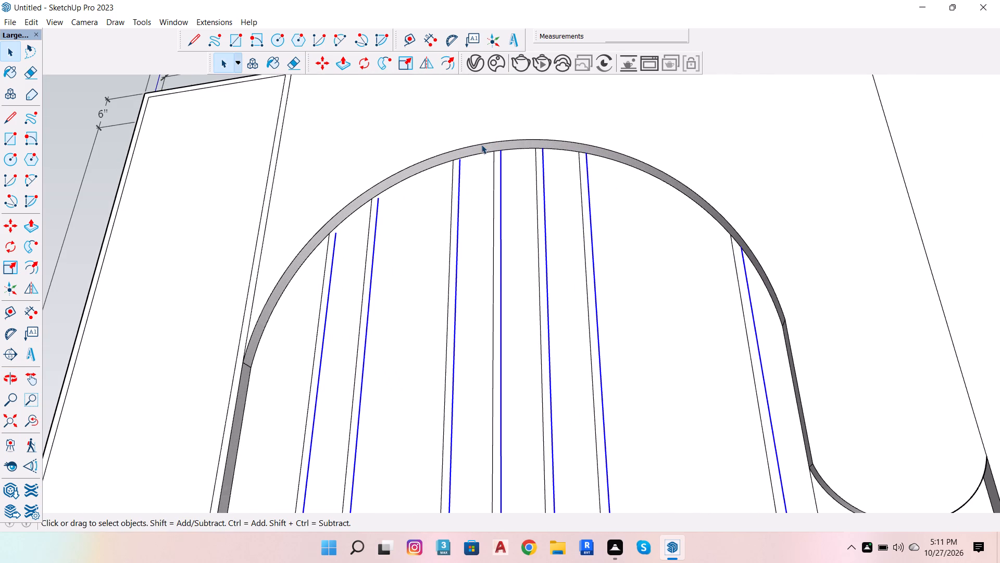
scroll(460, 150, "up", 10)
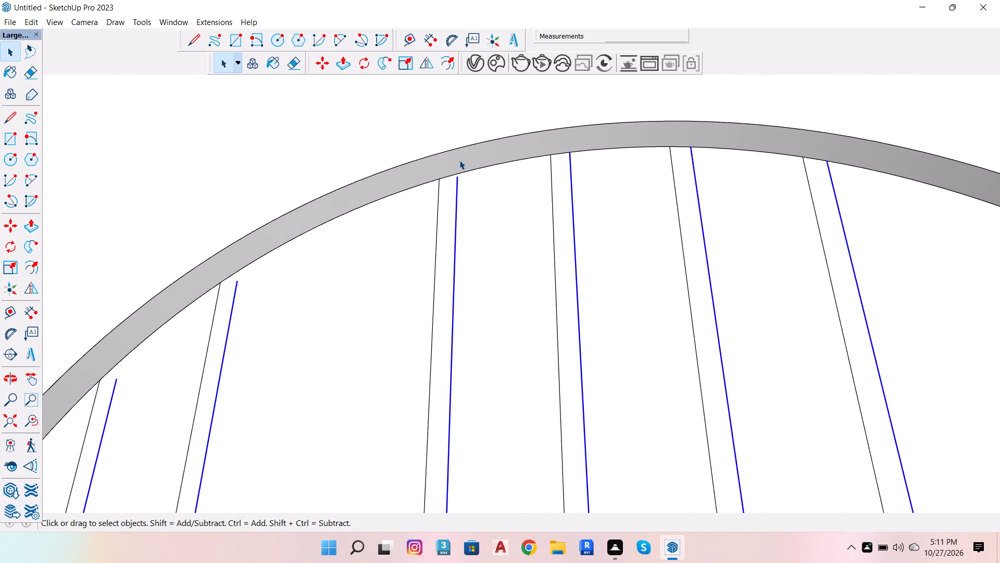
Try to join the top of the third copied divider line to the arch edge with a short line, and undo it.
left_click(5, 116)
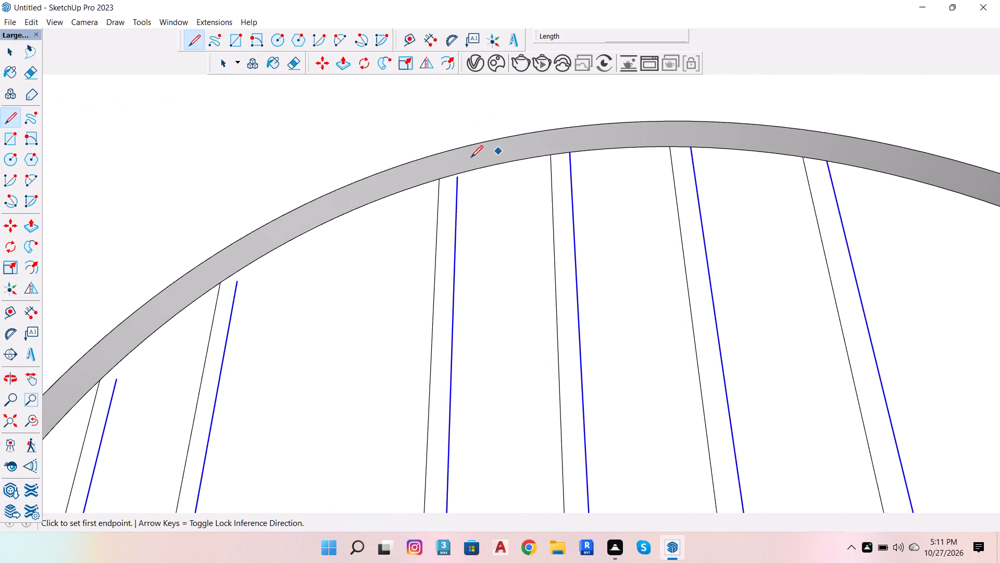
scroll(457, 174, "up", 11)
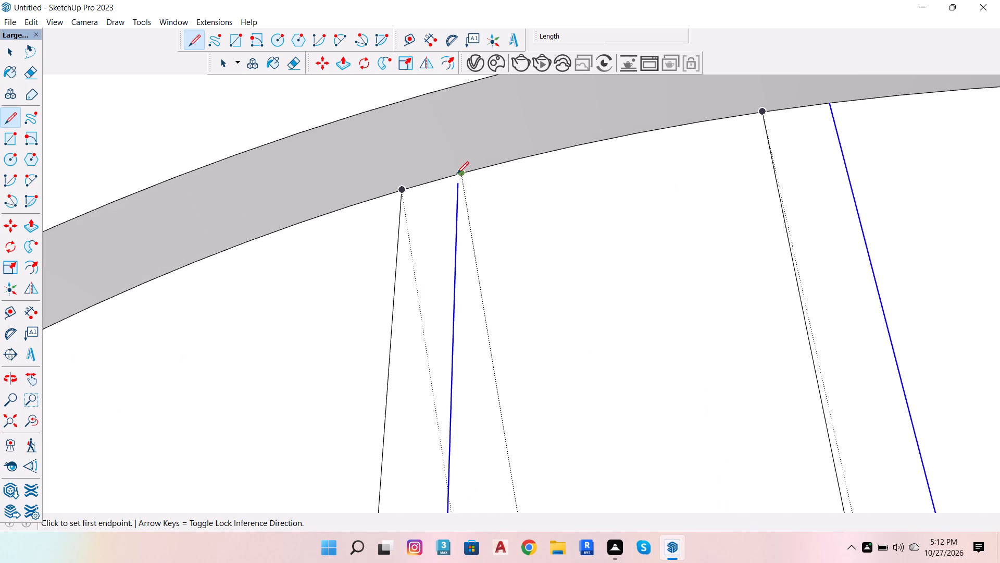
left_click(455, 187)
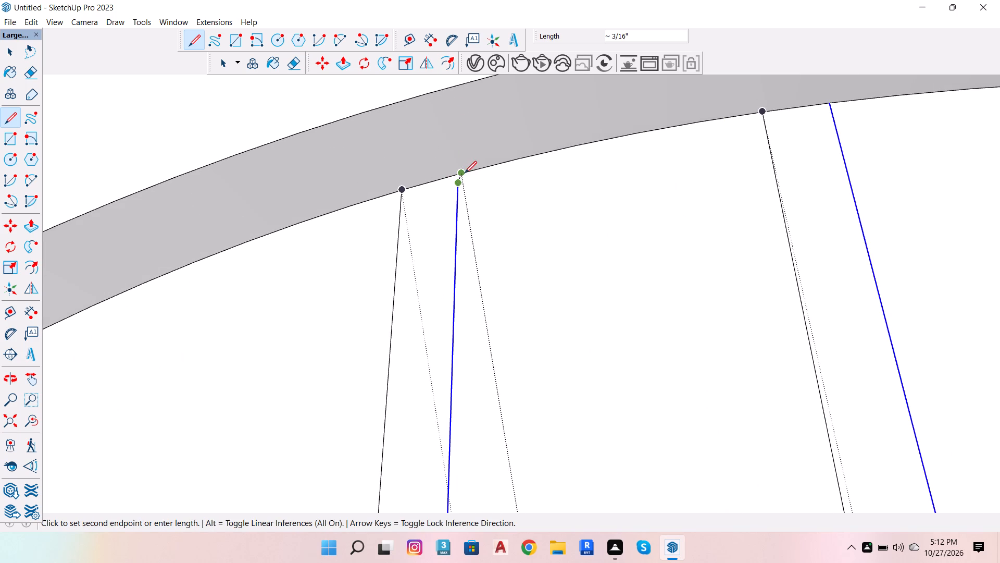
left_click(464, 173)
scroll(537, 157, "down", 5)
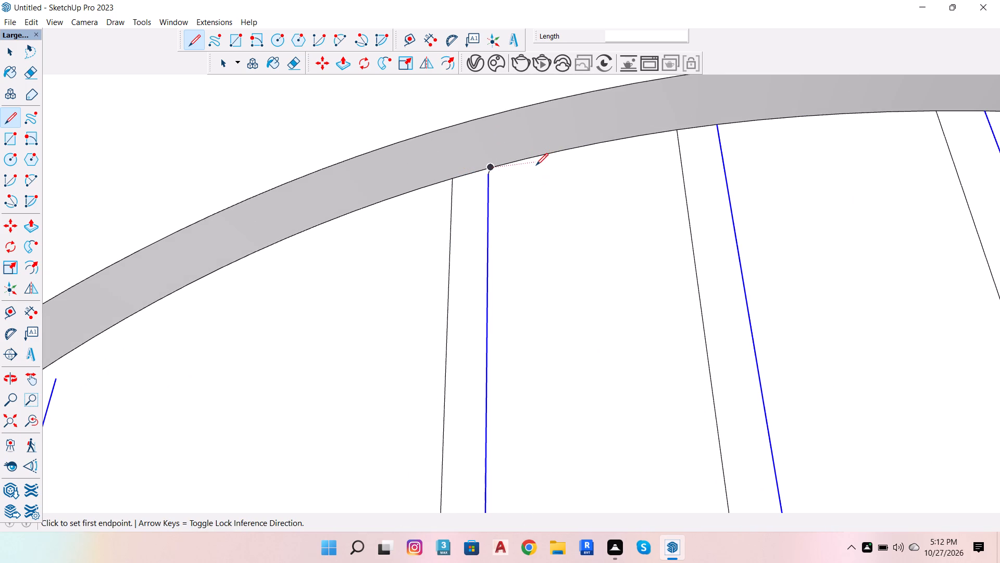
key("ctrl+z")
Draw a short vertical line about 3/16" long from the top of the third copied divider line up to the arch's inner edge.
scroll(492, 173, "up", 5)
left_click(492, 173)
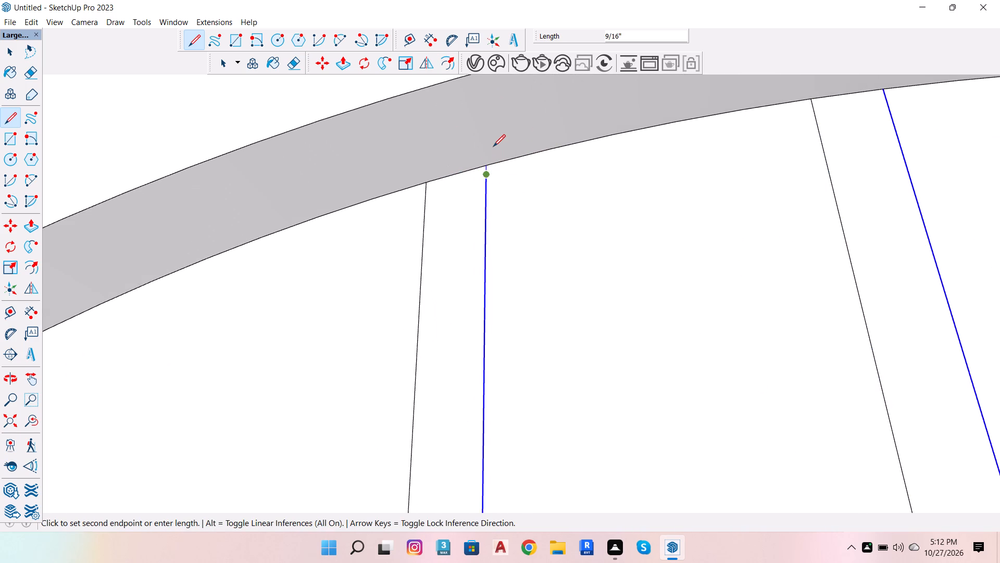
key("Up")
scroll(481, 158, "up", 5)
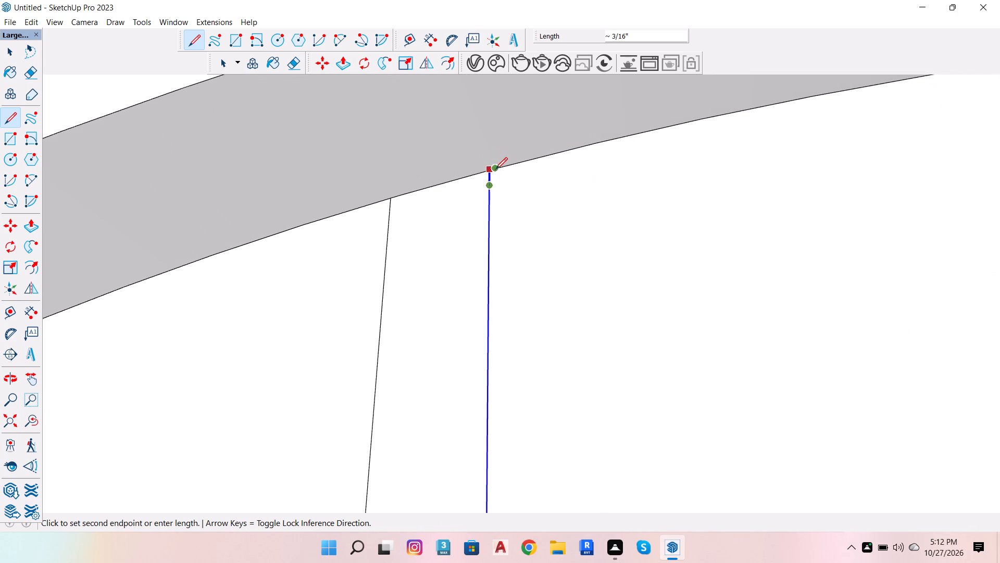
scroll(485, 174, "up", 5)
left_click(494, 167)
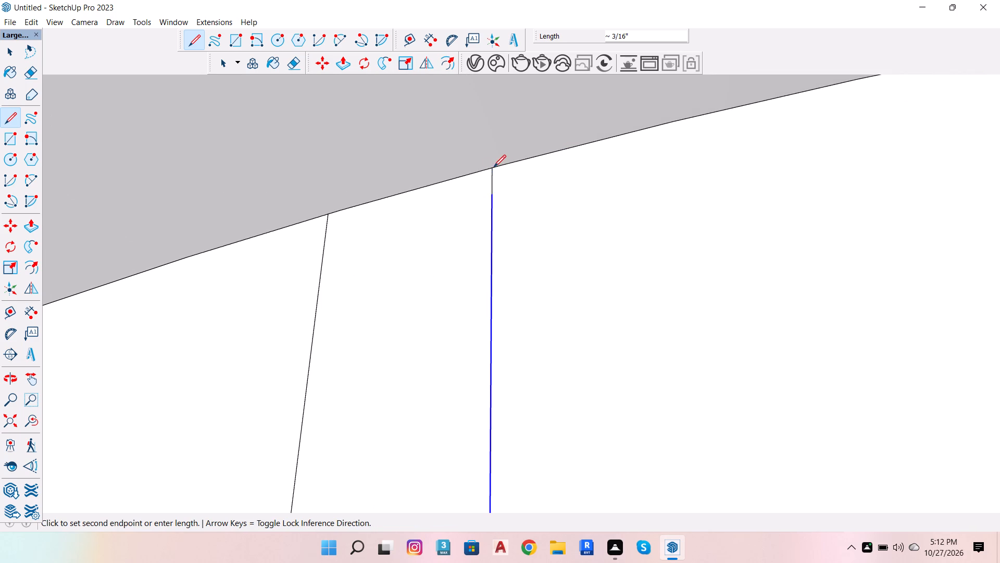
scroll(558, 146, "down", 6)
key("space")
scroll(543, 169, "down", 20)
key("space")
key("space")
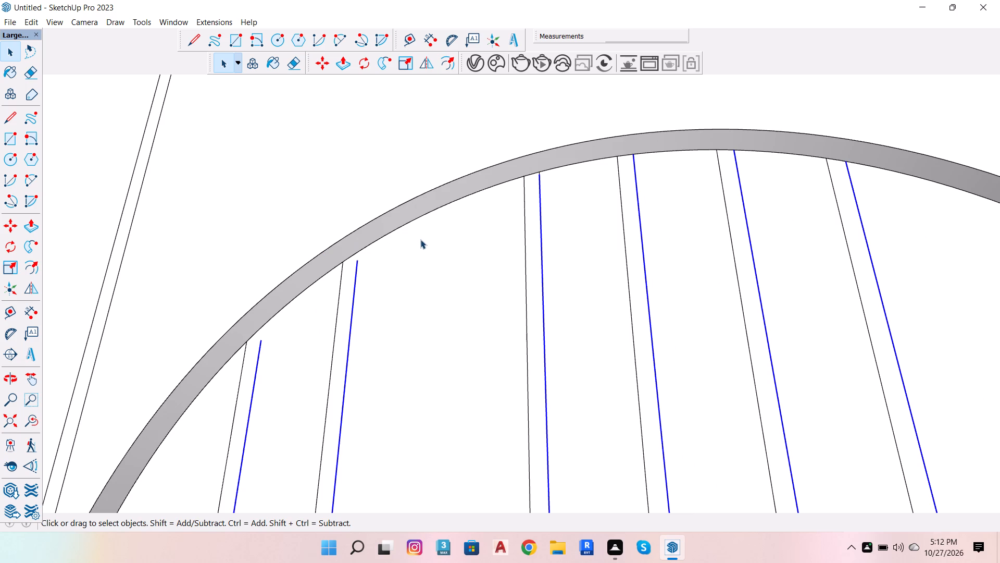
Draw a vertical line about 5/8" long from the top of the second copied divider line up to the arch's inner edge.
key("Escape")
scroll(500, 238, "down", 7)
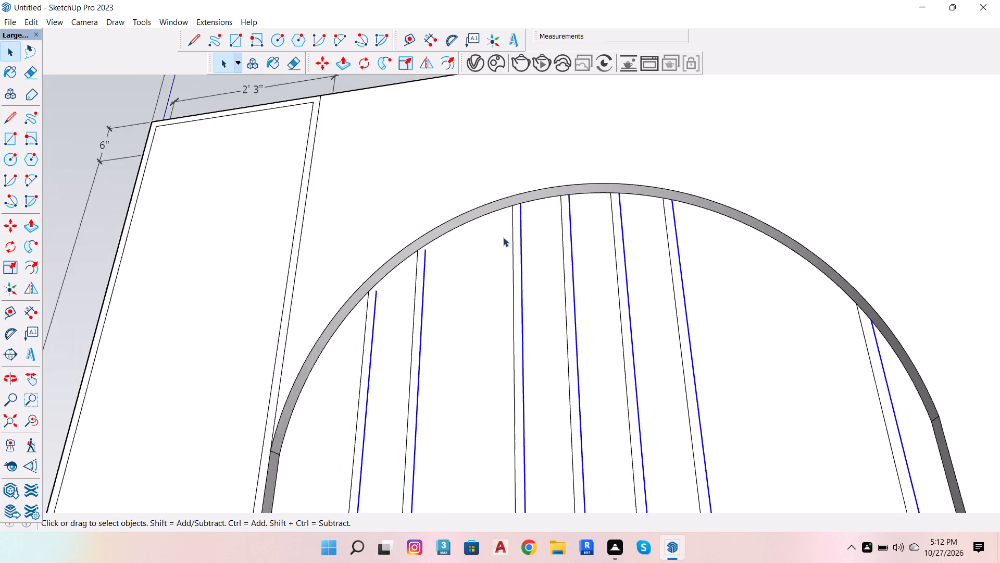
scroll(503, 237, "down", 5)
left_click(431, 112)
scroll(453, 235, "up", 4)
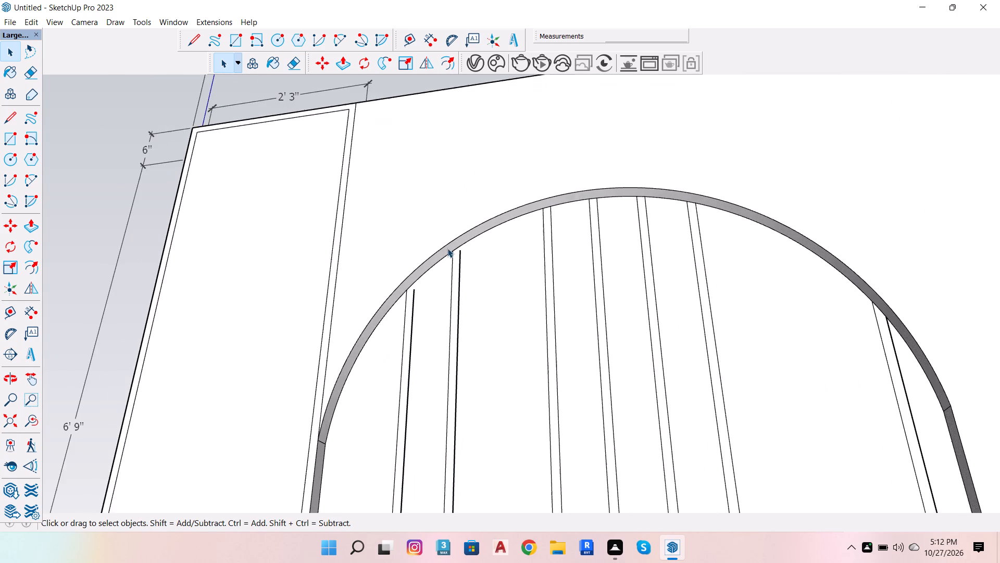
scroll(478, 252, "up", 4)
key("l")
key("space")
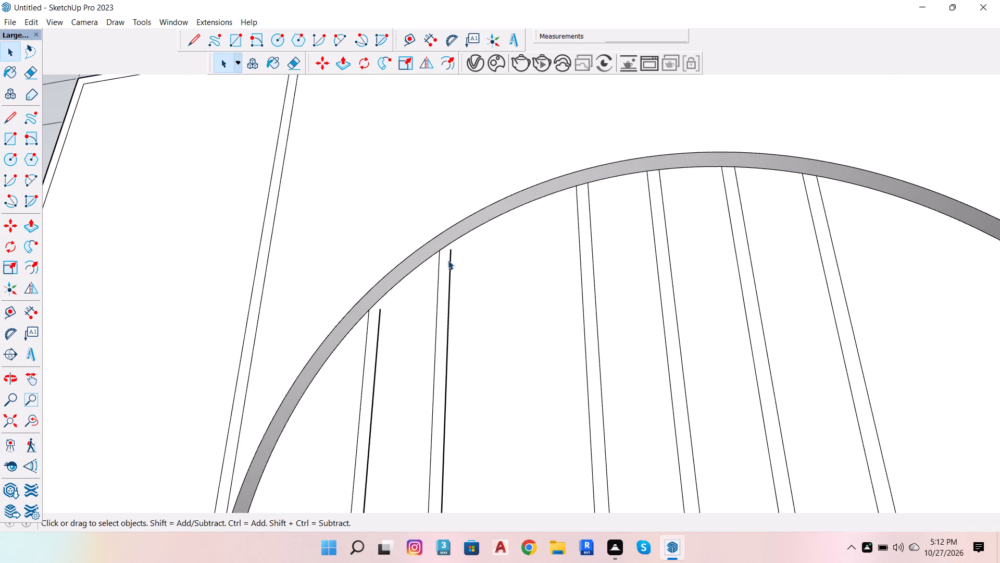
key("l")
left_click(449, 253)
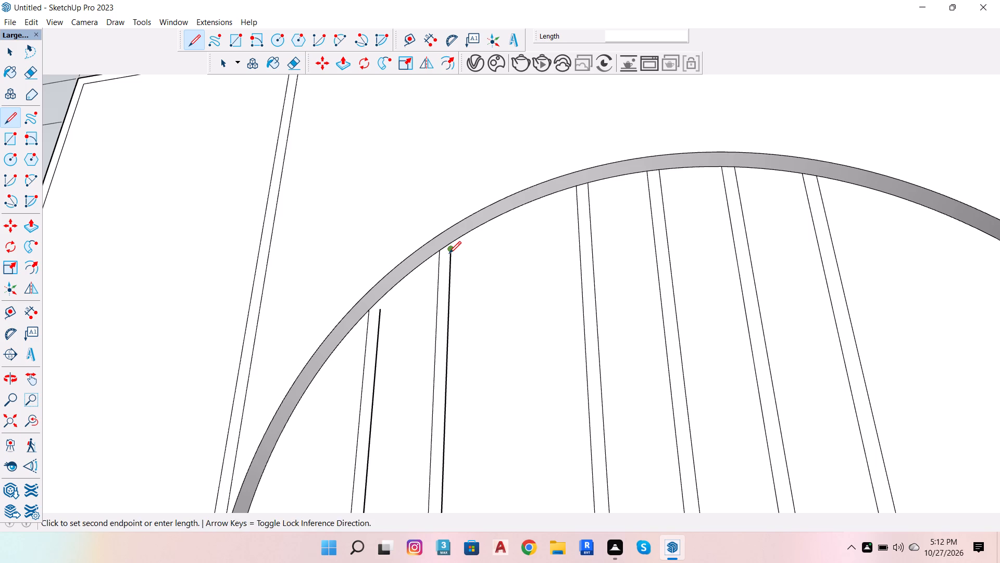
scroll(452, 241, "up", 9)
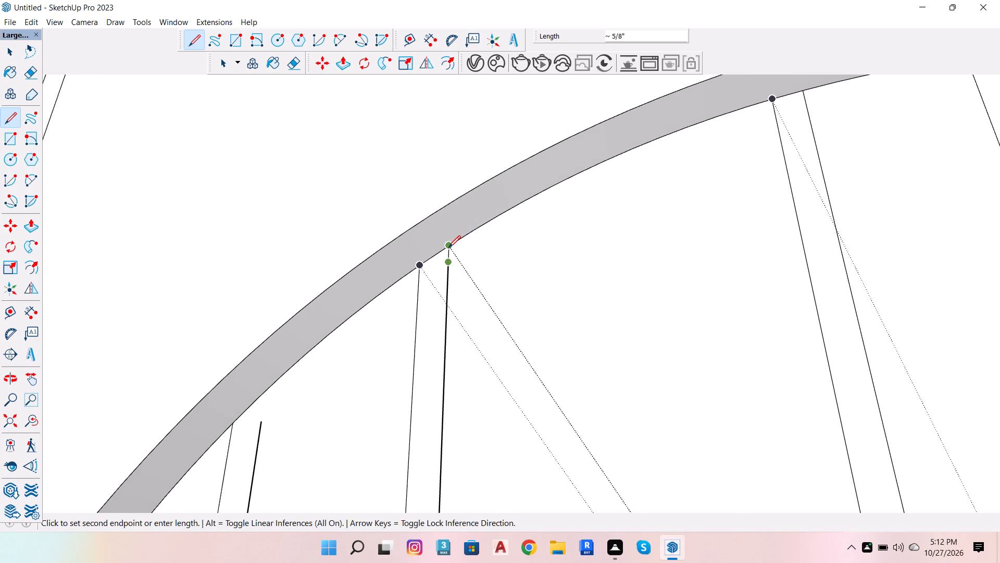
key("Up")
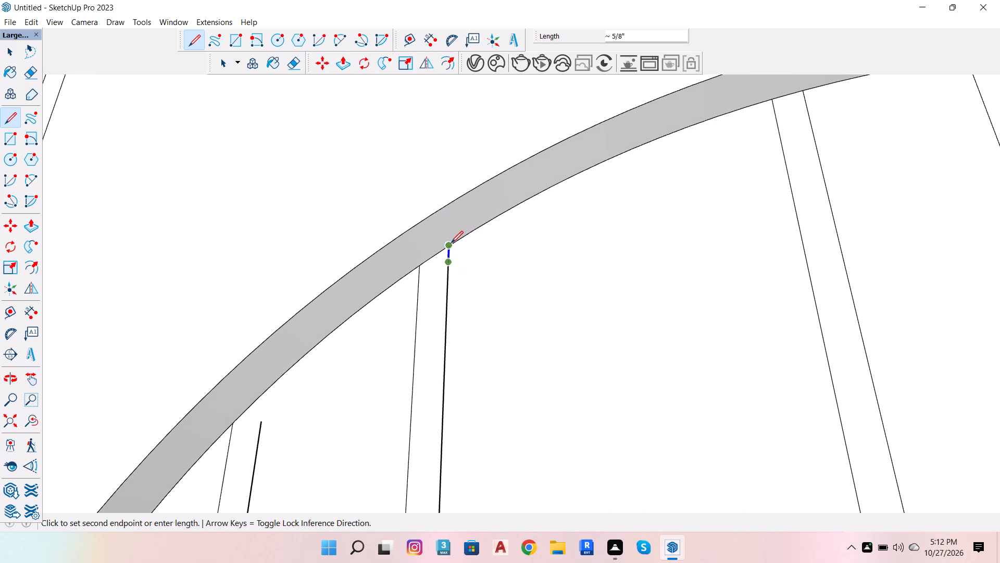
left_click(451, 243)
scroll(490, 223, "down", 6)
key("space")
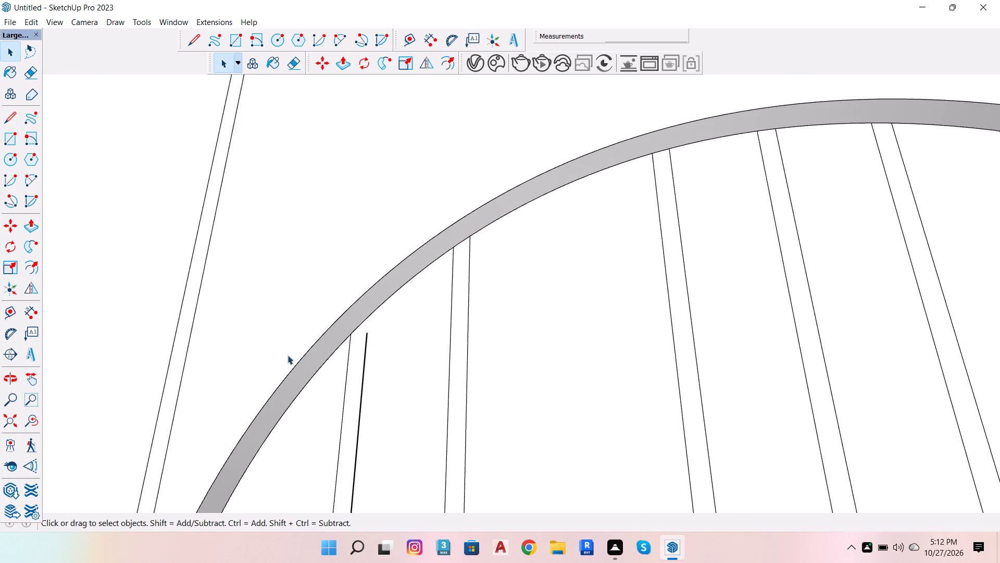
Draw a vertical line about 1" long from the top of the first copied divider line up to the arch's inner edge.
key("l")
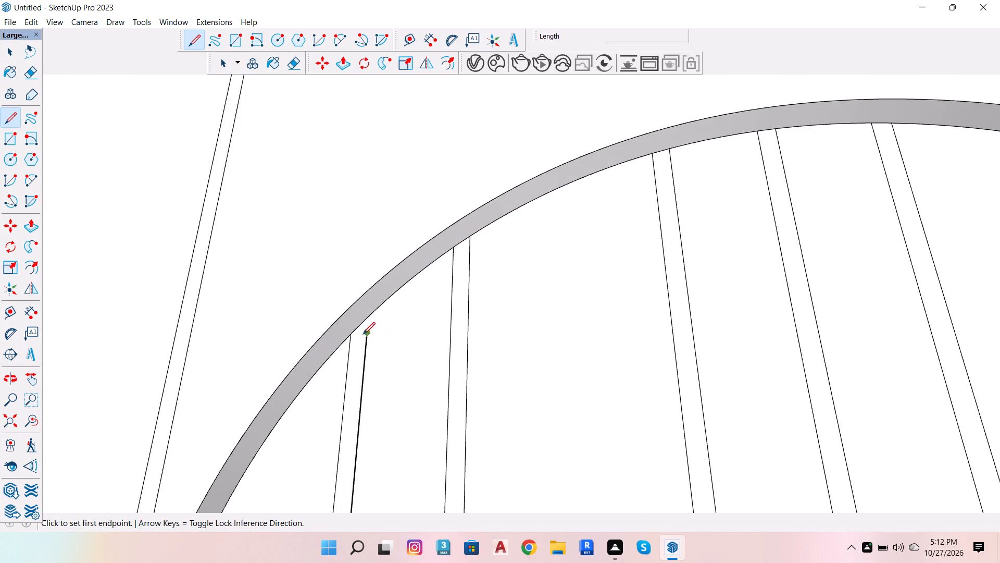
left_click(363, 334)
key("Up")
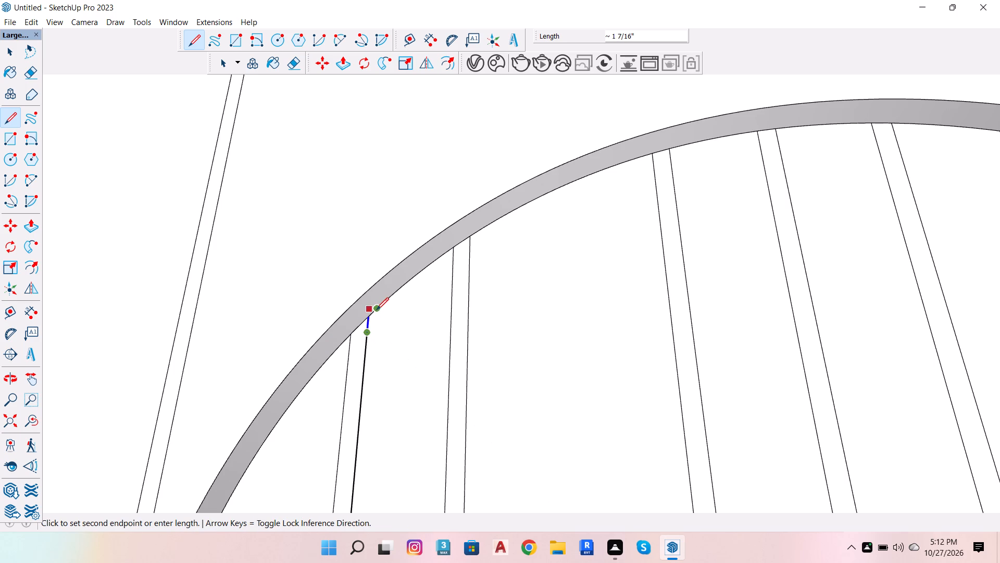
scroll(371, 317, "up", 9)
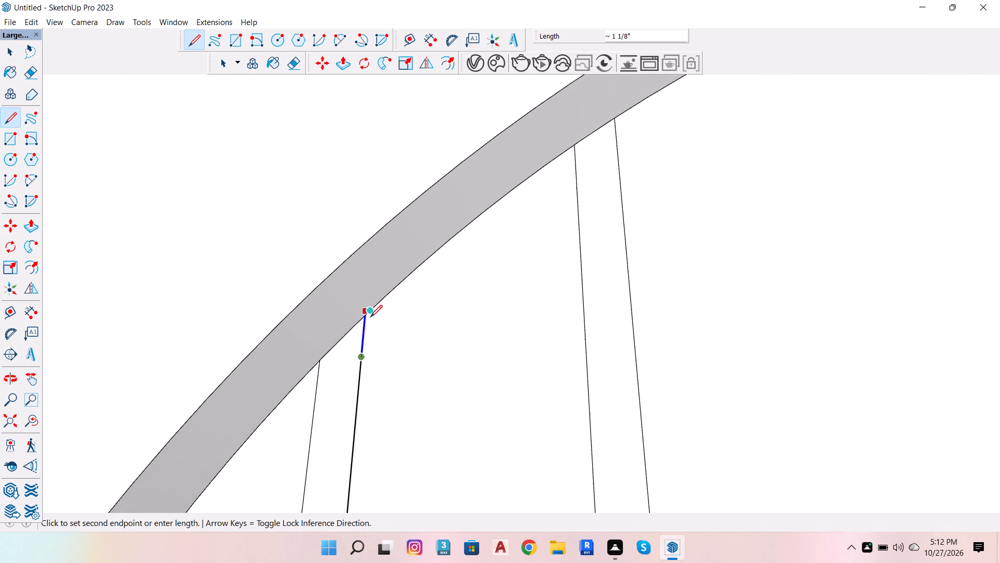
scroll(355, 321, "up", 5)
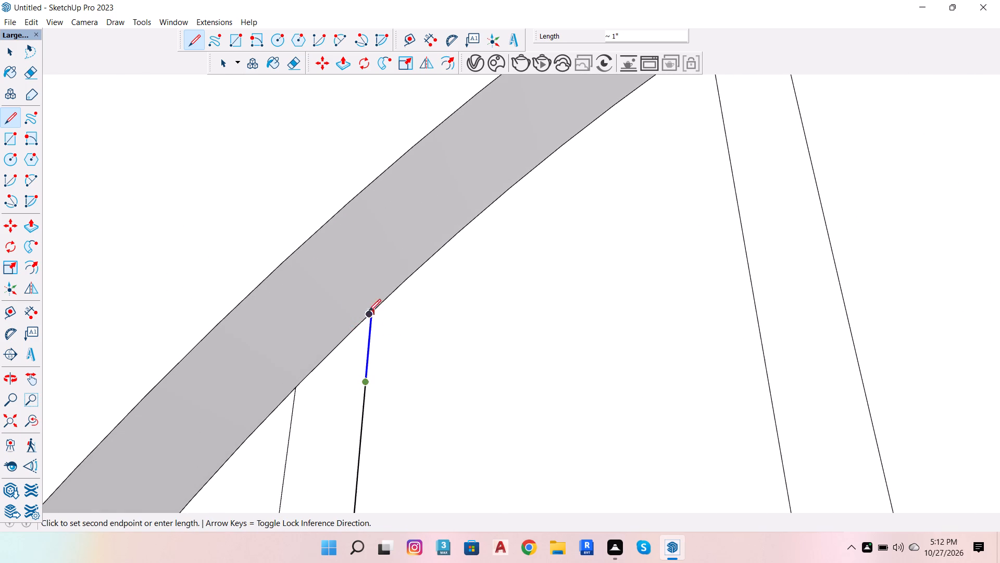
left_click(374, 310)
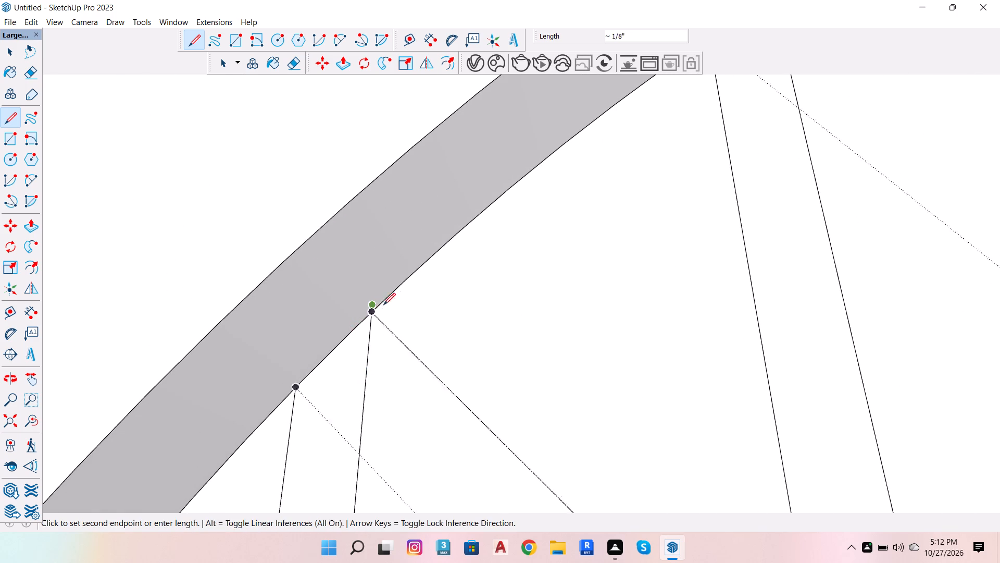
scroll(439, 281, "down", 6)
key("space")
scroll(444, 279, "down", 7)
scroll(444, 279, "down", 15)
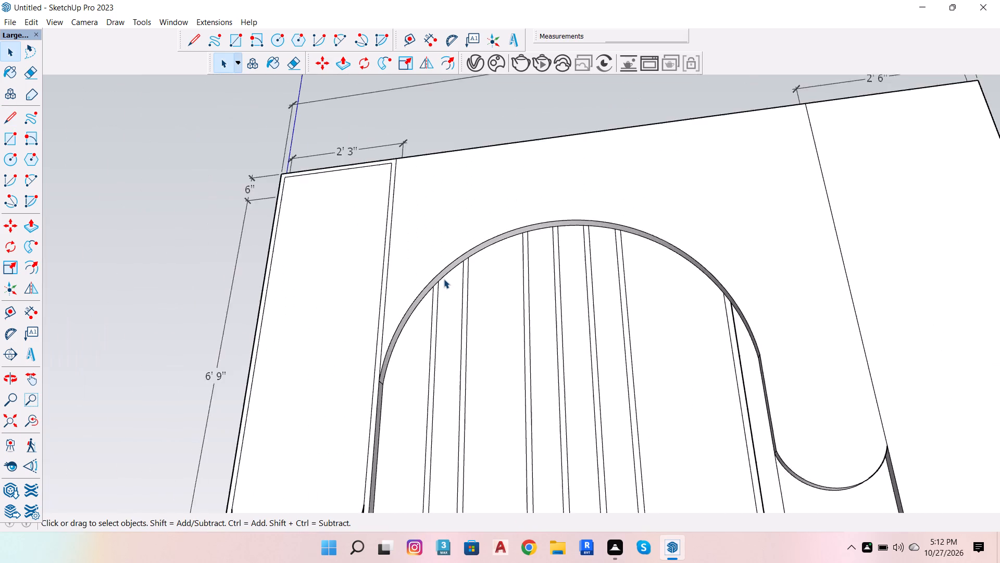
Examine up close how the top of the rightmost copied divider line meets the arch's inner edge.
scroll(444, 279, "down", 6)
scroll(544, 396, "up", 2)
scroll(615, 335, "up", 6)
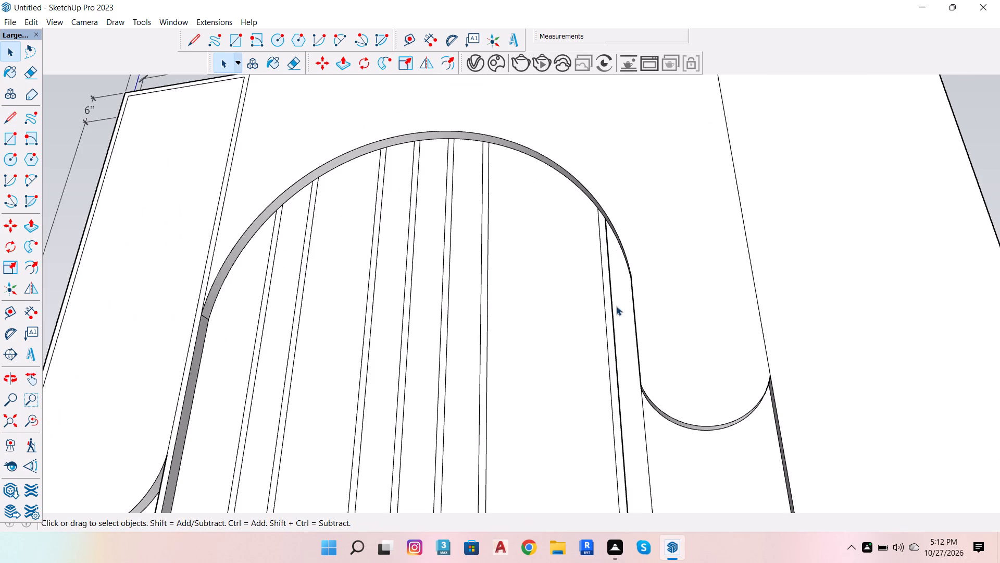
scroll(607, 262, "up", 6)
key("o")
left_click_drag(662, 164, 714, 353)
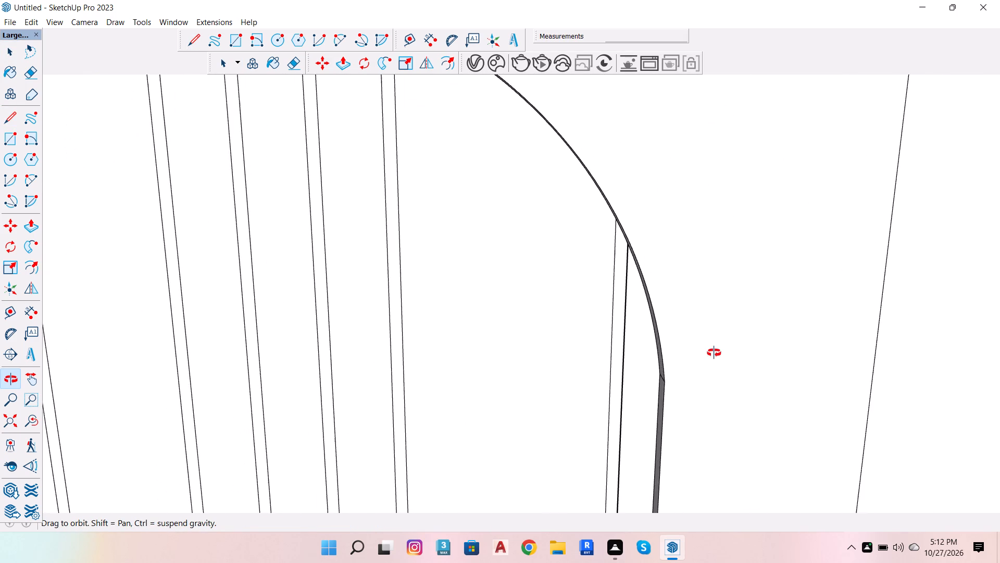
left_click_drag(714, 353, 762, 316)
scroll(692, 277, "up", 6)
key("space")
scroll(599, 236, "up", 4)
scroll(598, 214, "down", 20)
scroll(598, 214, "down", 2)
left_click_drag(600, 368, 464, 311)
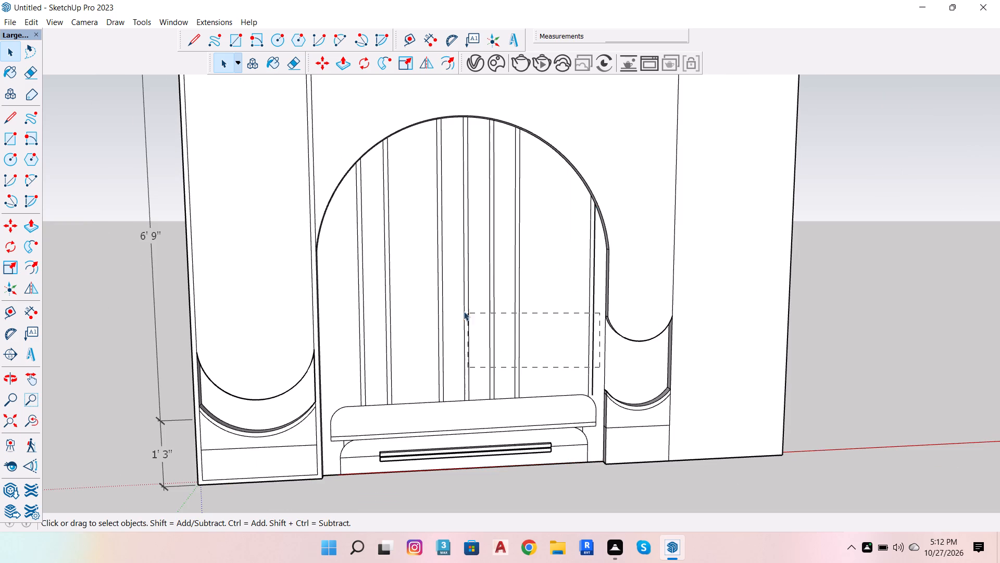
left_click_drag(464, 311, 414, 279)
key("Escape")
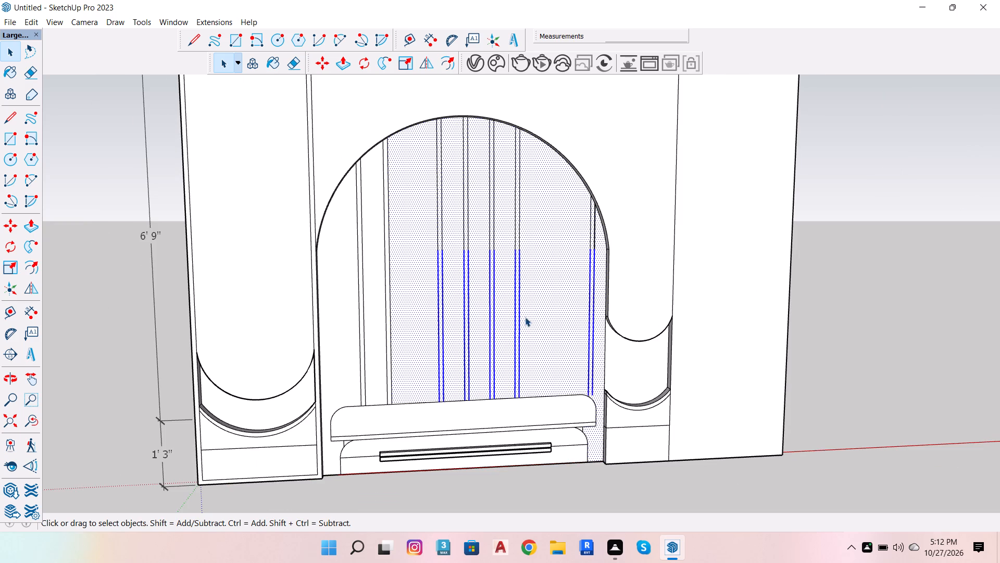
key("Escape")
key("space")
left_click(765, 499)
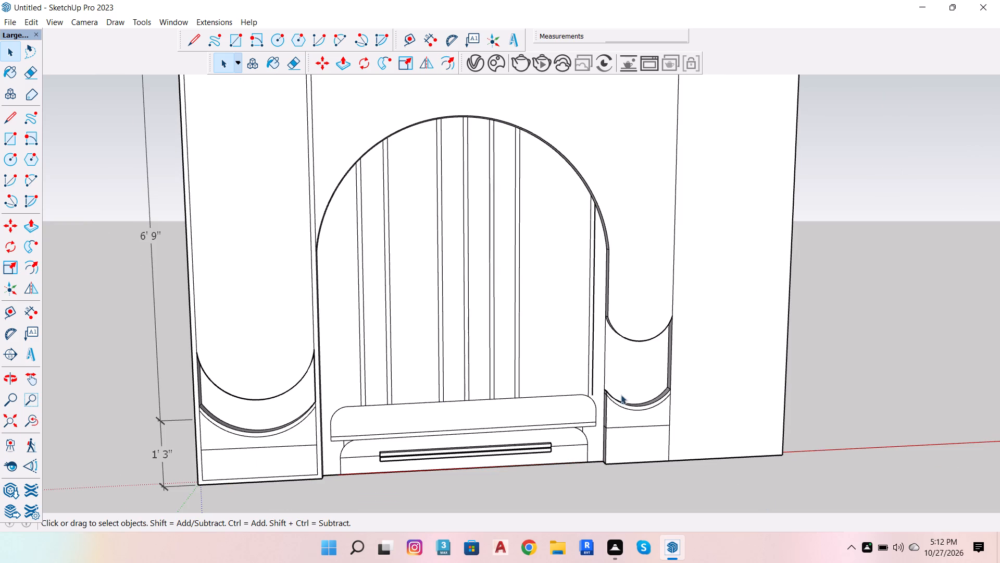
Draw a vertical line about 1 1/16" long from the bottom of the rightmost copied divider line down to the headboard's rounded corner.
key("o")
left_click_drag(741, 332, 739, 332)
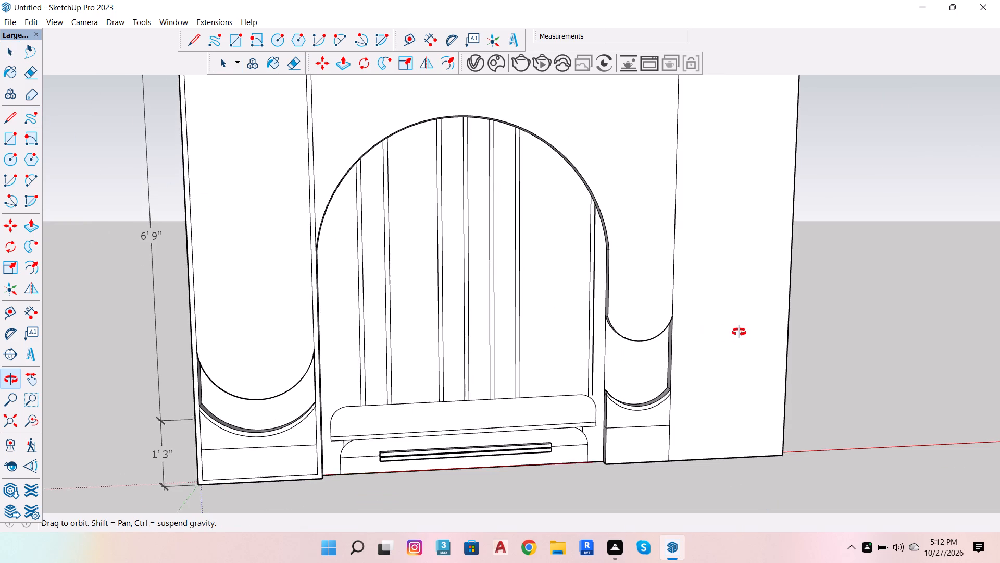
left_click_drag(739, 332, 581, 286)
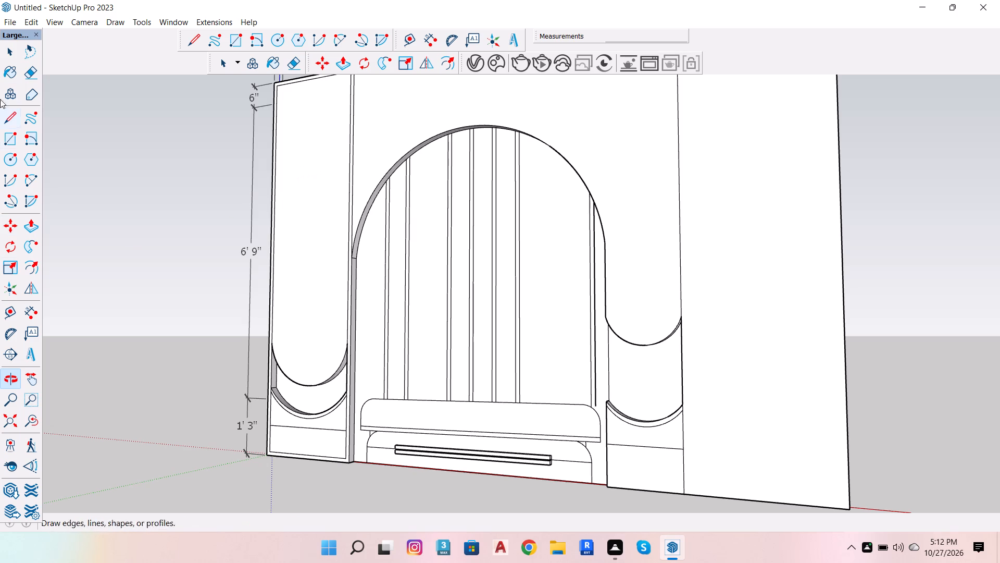
left_click(2, 121)
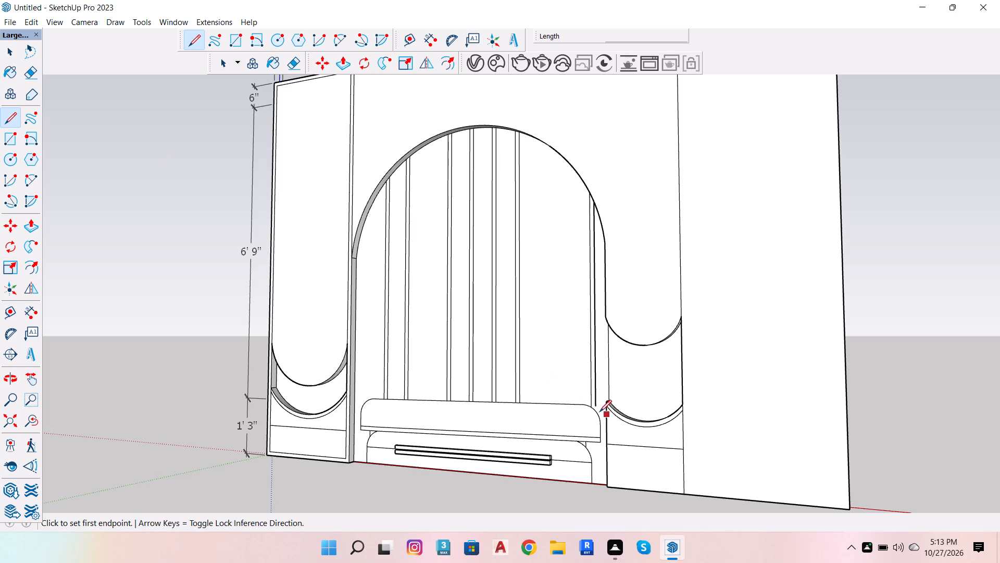
left_click(595, 406)
scroll(593, 419, "up", 8)
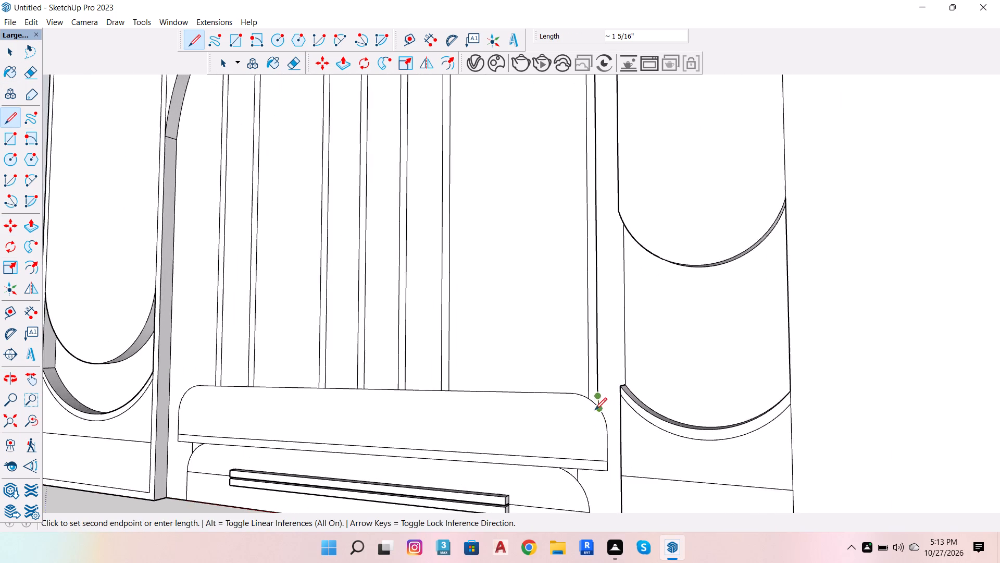
scroll(596, 412, "up", 4)
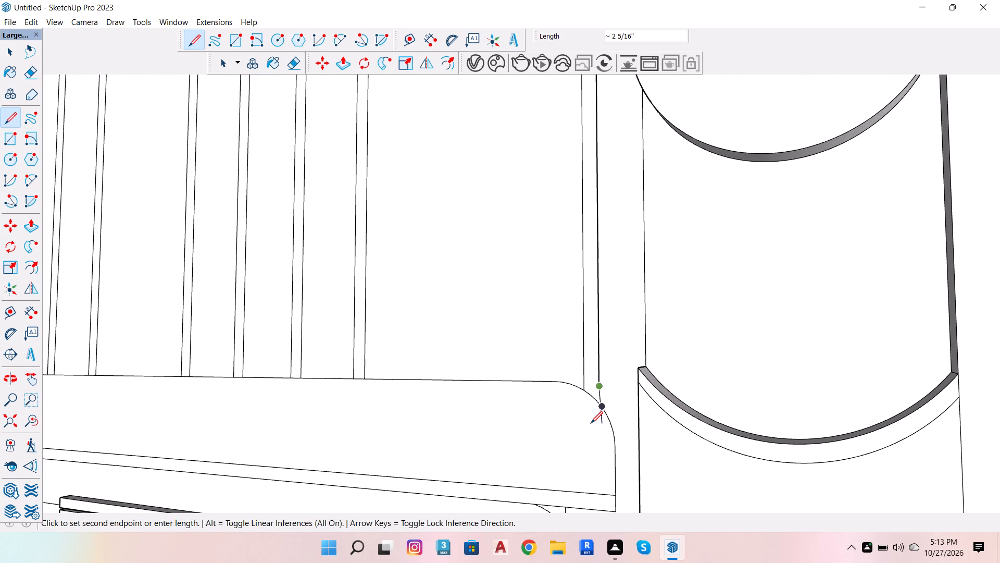
key("Up")
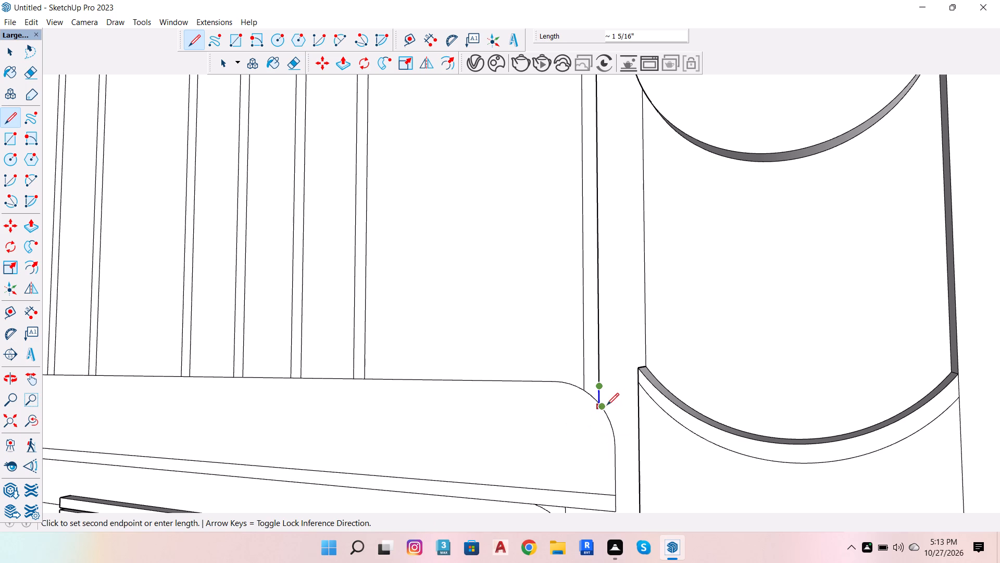
scroll(597, 406, "up", 12)
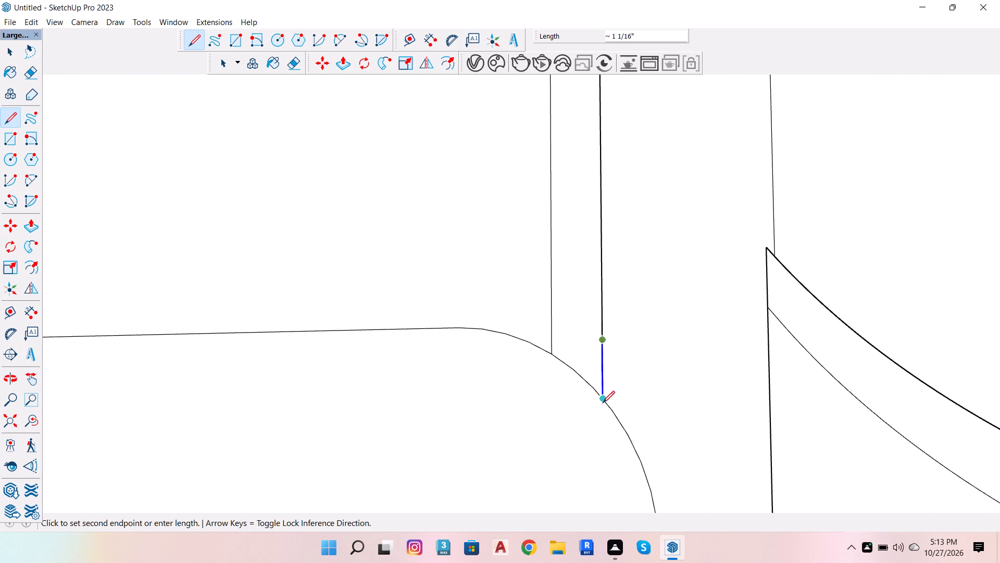
left_click(604, 400)
Extend the rightmost copied divider line a short way past the edge of the headboard's rounded corner.
scroll(629, 392, "down", 4)
scroll(617, 404, "up", 6)
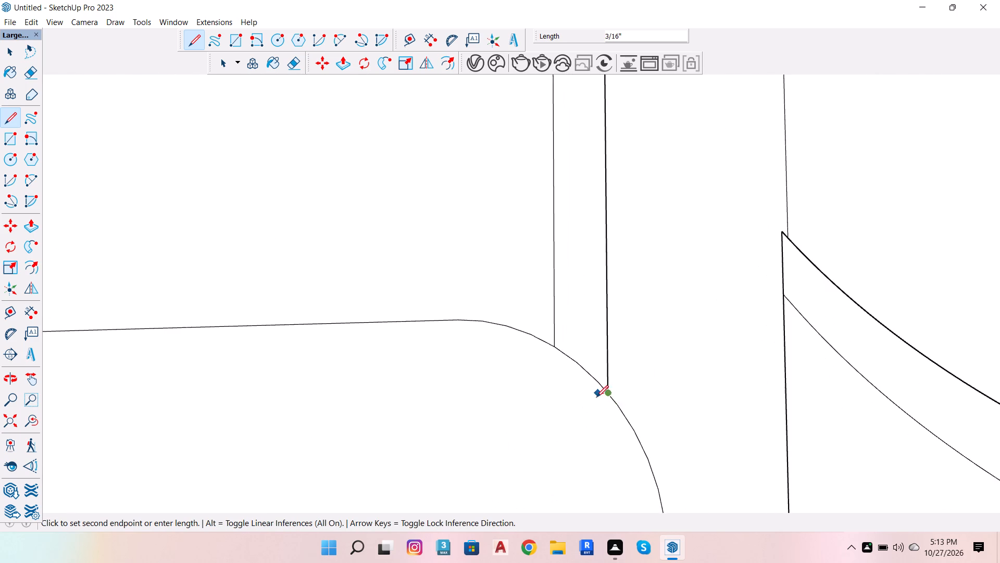
scroll(596, 397, "up", 14)
scroll(621, 375, "up", 9)
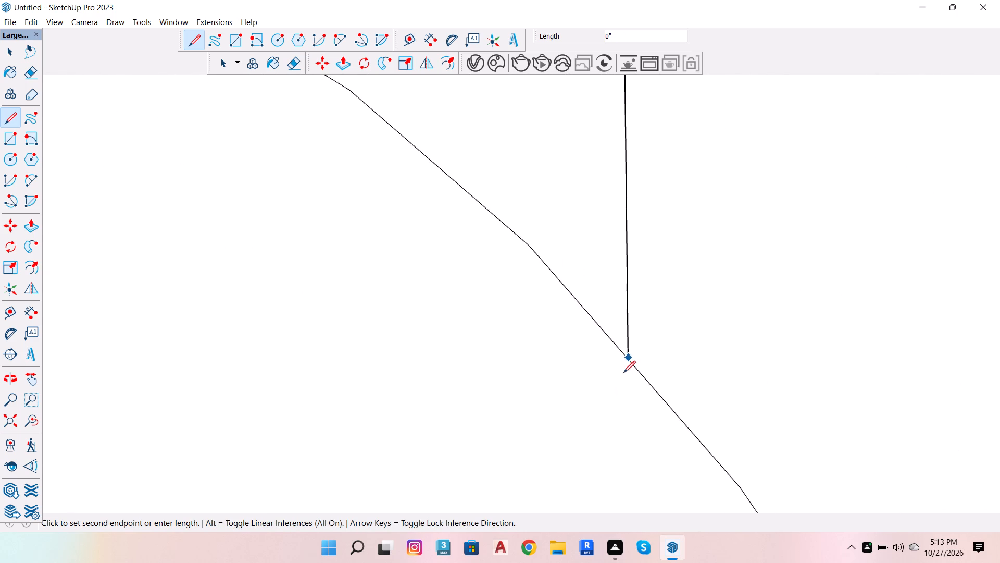
scroll(623, 373, "up", 3)
left_click(633, 388)
scroll(633, 388, "down", 5)
key("space")
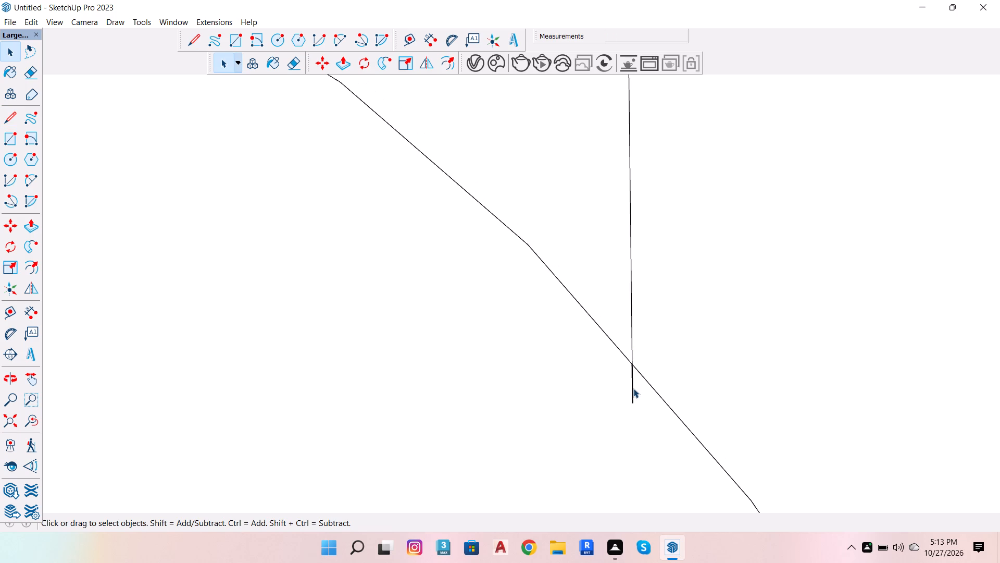
key("Escape")
Erase the short piece of the rightmost copied divider line that overshoots the headboard's rounded corner.
left_click(31, 71)
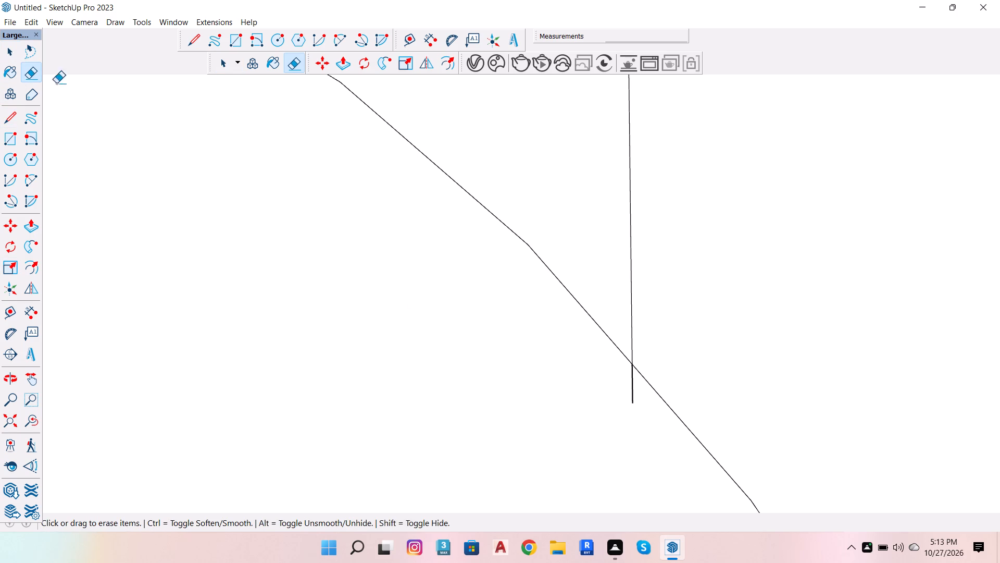
left_click_drag(614, 381, 637, 404)
scroll(637, 404, "down", 3)
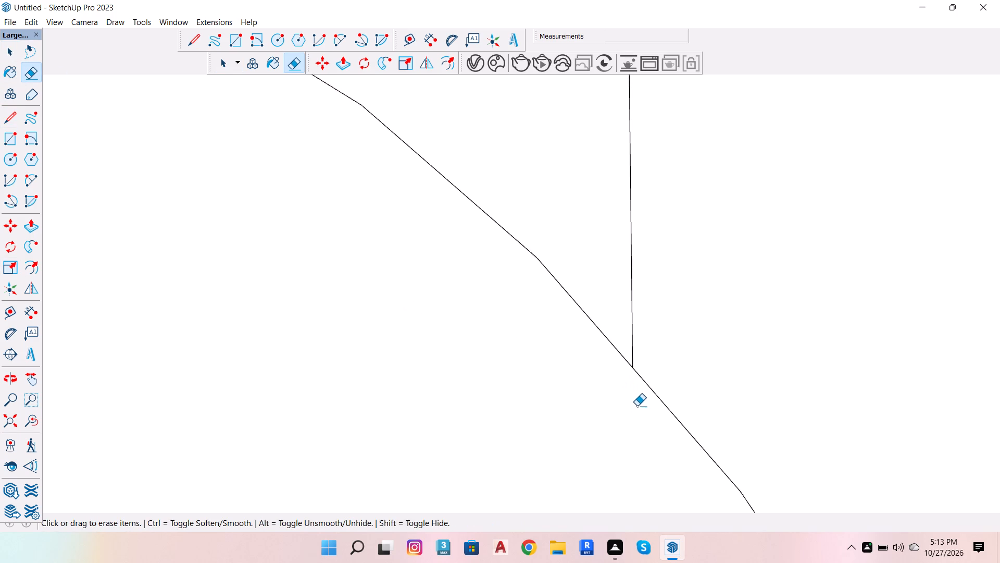
scroll(637, 406, "down", 3)
scroll(620, 352, "down", 8)
scroll(715, 287, "down", 20)
scroll(715, 287, "down", 3)
key("Escape")
key("Escape")
key("Escape")
key("Escape")
key("Escape")
key("Escape")
key("Escape")
key("Escape")
key("Escape")
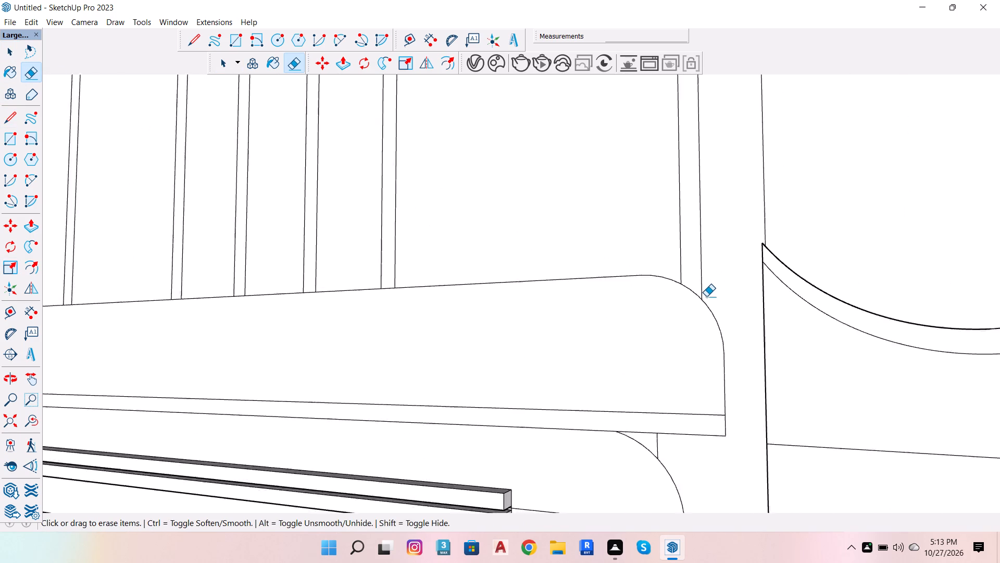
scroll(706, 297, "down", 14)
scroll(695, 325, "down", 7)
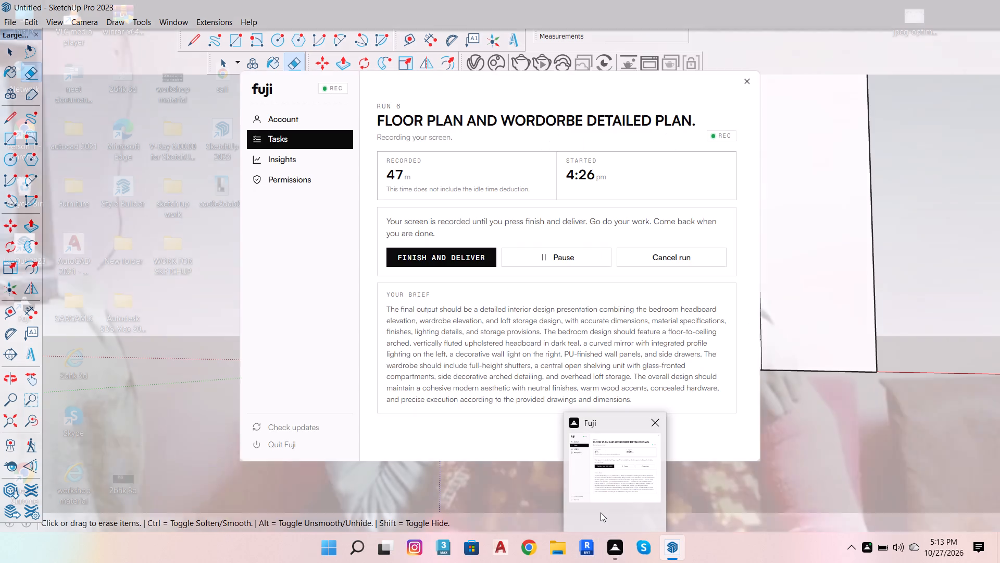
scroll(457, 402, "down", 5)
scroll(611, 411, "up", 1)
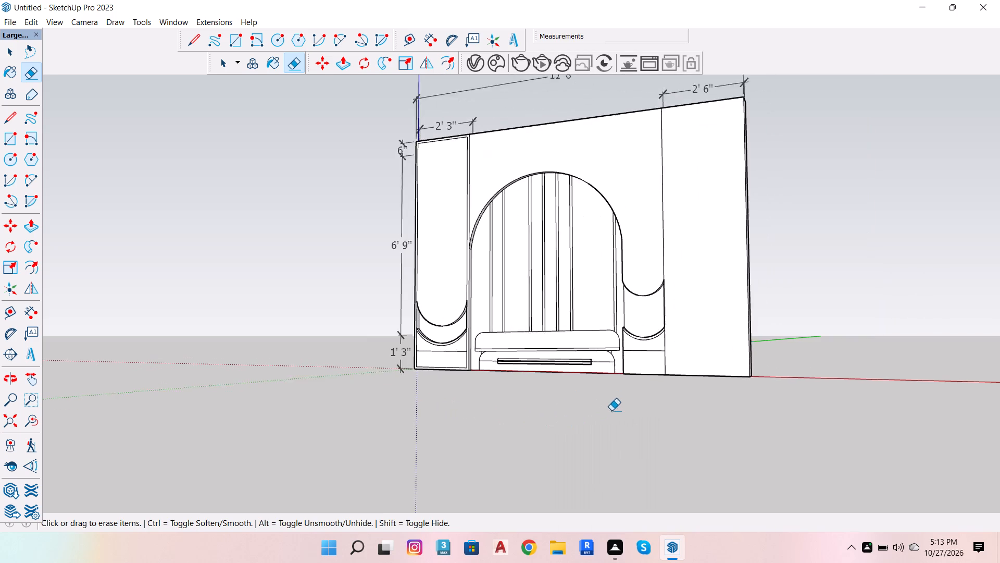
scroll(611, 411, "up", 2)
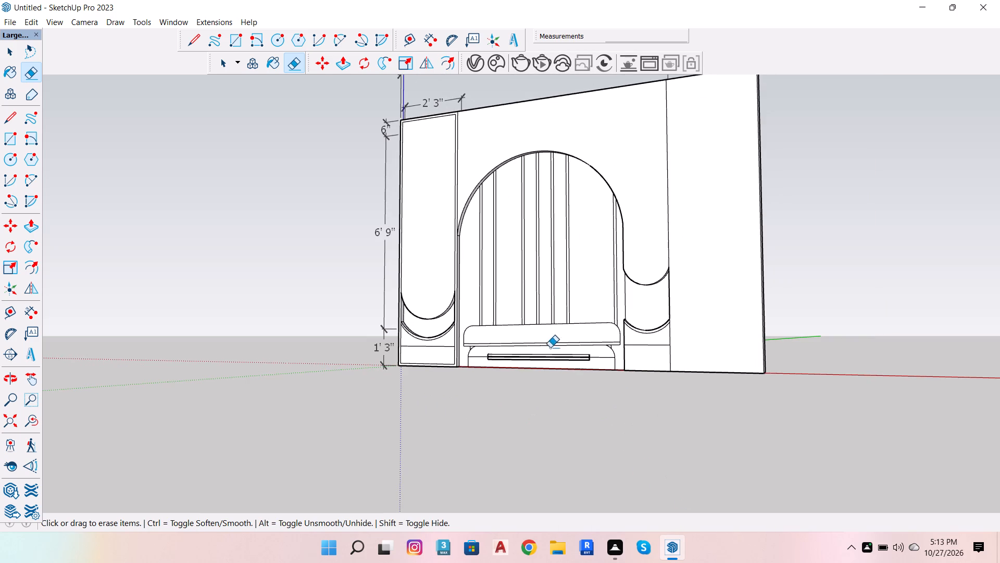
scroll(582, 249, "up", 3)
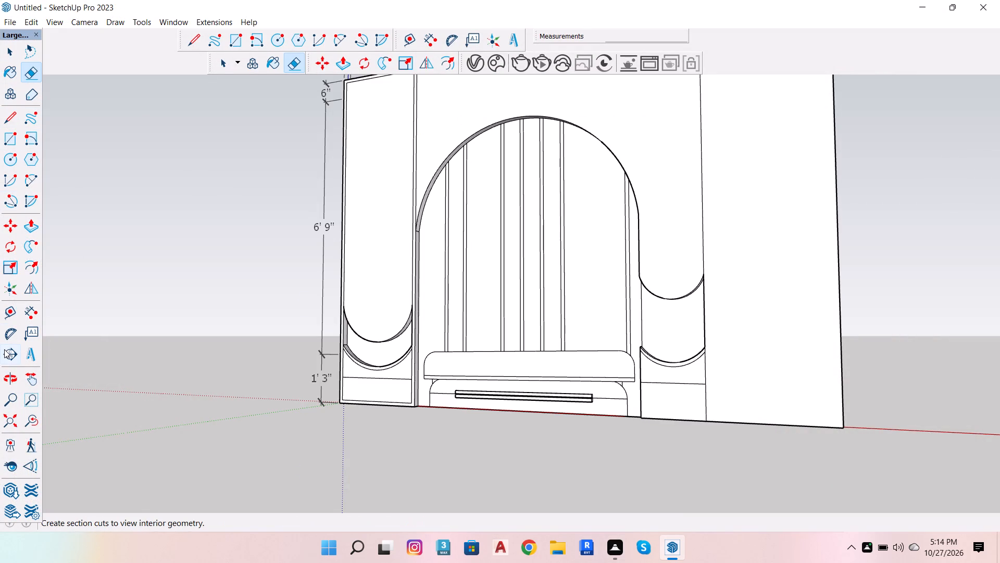
Push/Pull the leftmost face of the arched back panel, beside the first divider strip, outward by 1".
left_click(5, 378)
left_click_drag(317, 214, 451, 285)
scroll(459, 265, "up", 3)
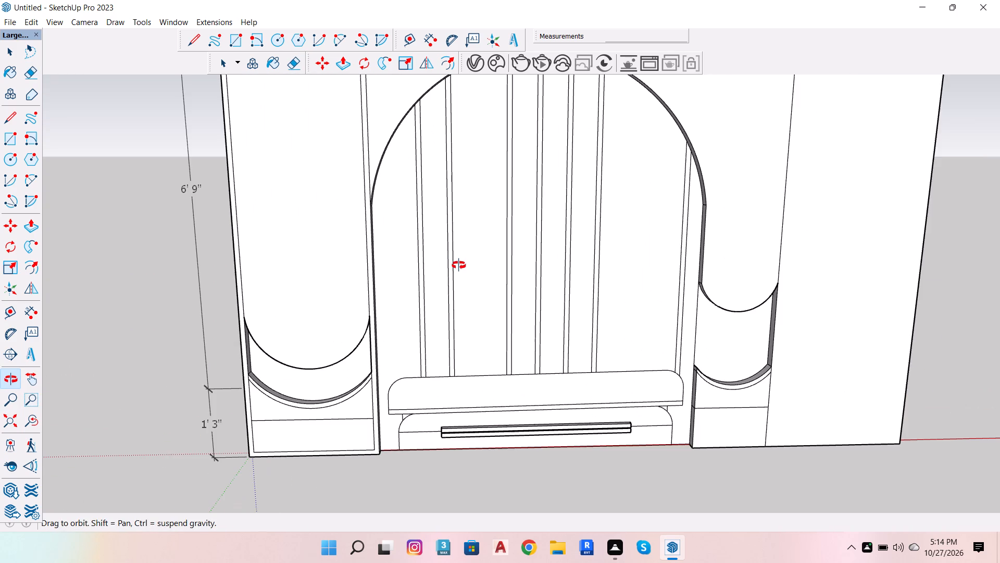
key("space")
left_click(406, 253)
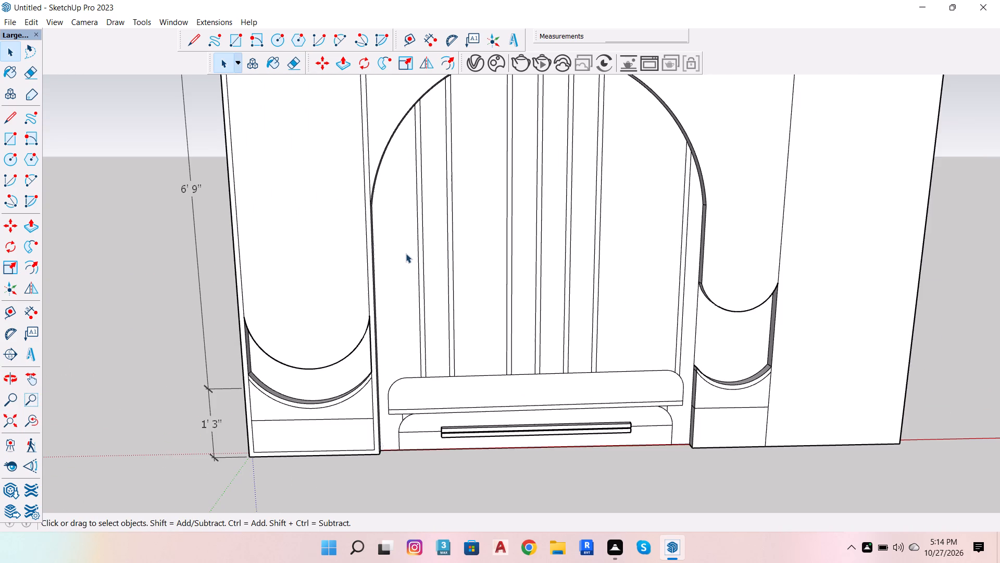
key("p")
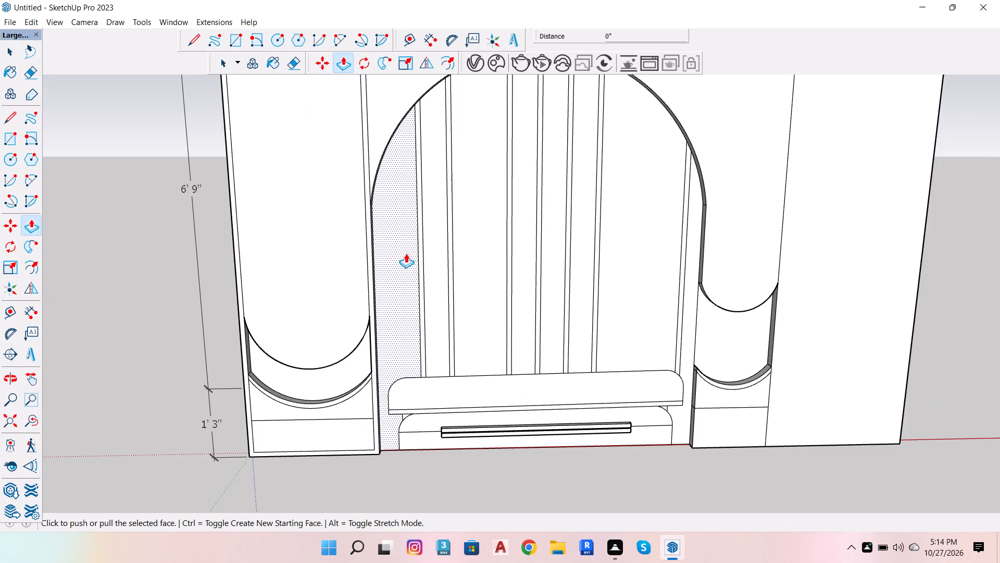
key("Return")
left_click(406, 253)
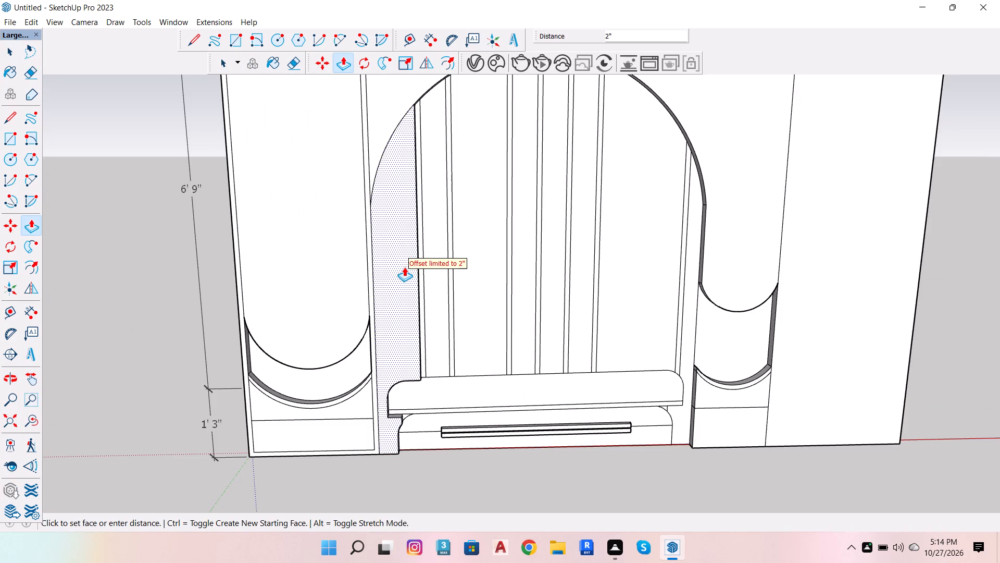
key("1")
key("Return")
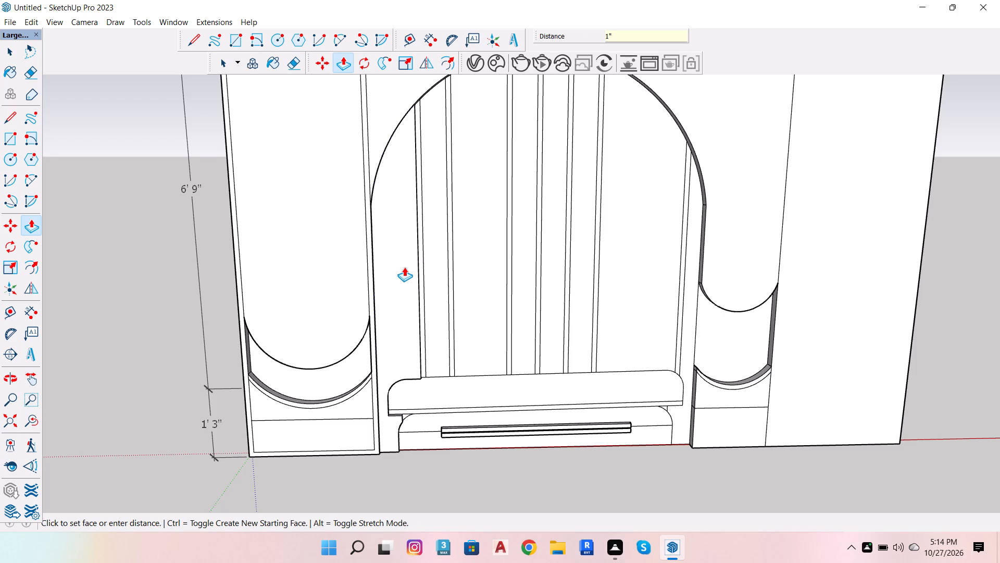
Repeat the 1" Push/Pull on the remaining wide faces between the divider strips, including the narrow one at the arch's far edge.
double_click(433, 232)
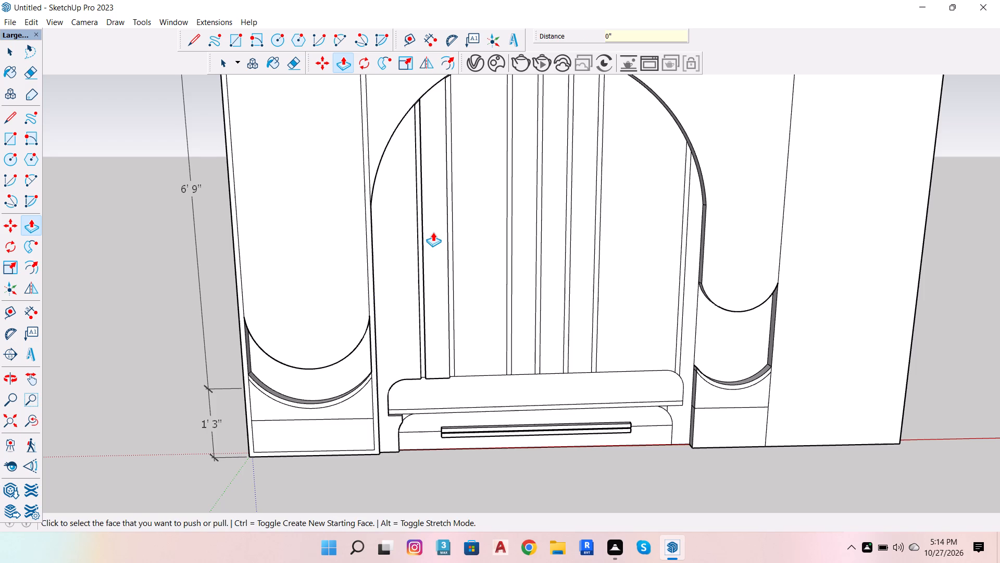
double_click(477, 240)
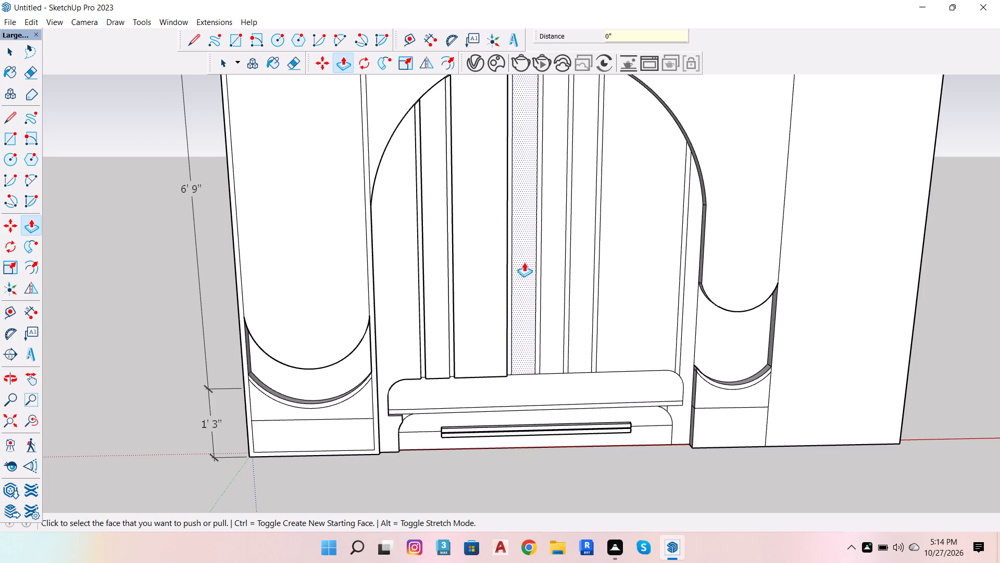
double_click(525, 263)
double_click(552, 274)
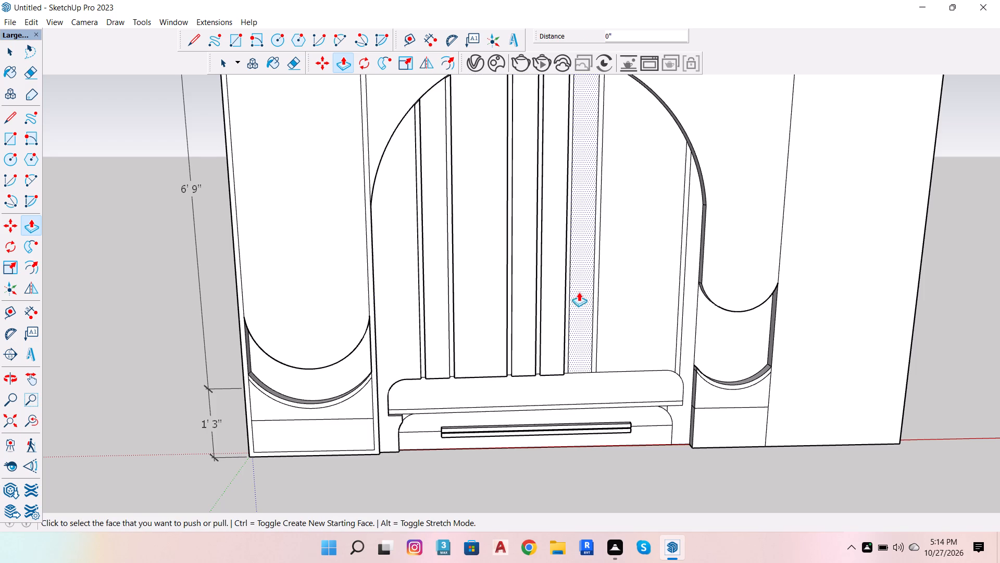
double_click(581, 293)
double_click(647, 300)
scroll(711, 321, "up", 2)
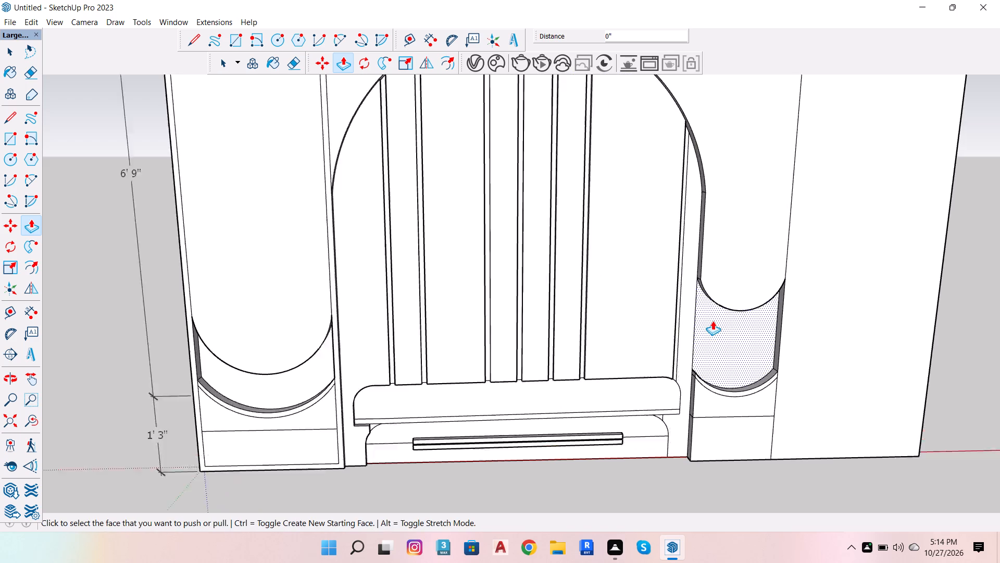
scroll(712, 321, "up", 2)
double_click(677, 339)
scroll(643, 370, "down", 5)
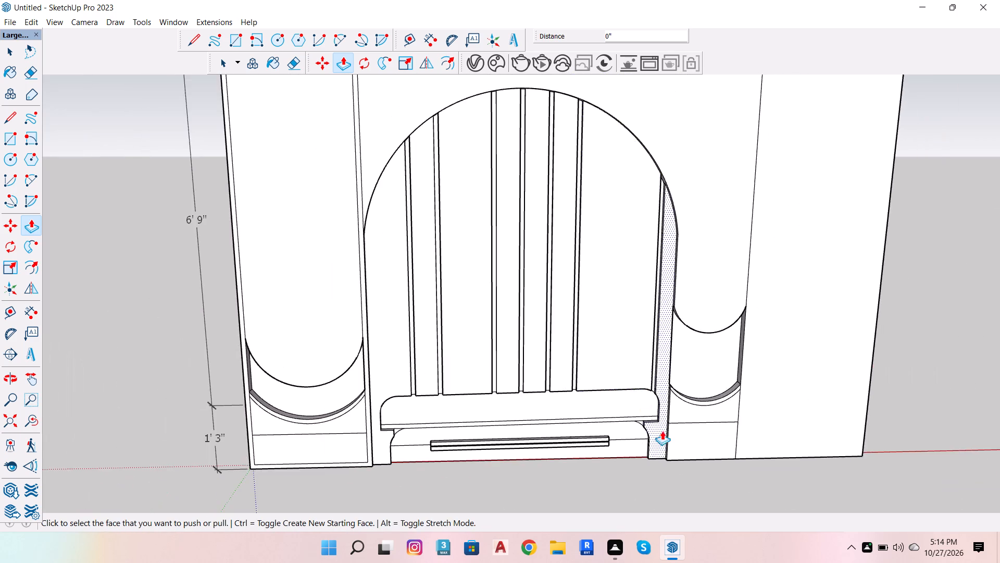
Examine up close how the raised end panel meets the headboard's corner and the rounded bed base.
scroll(662, 432, "up", 17)
scroll(542, 316, "up", 3)
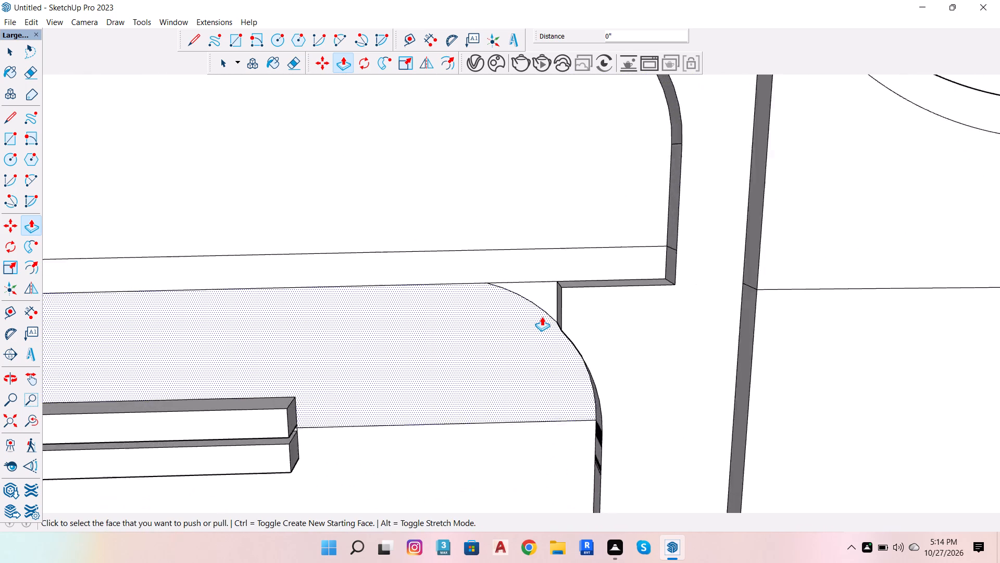
scroll(542, 316, "up", 2)
scroll(591, 289, "up", 4)
scroll(587, 325, "down", 12)
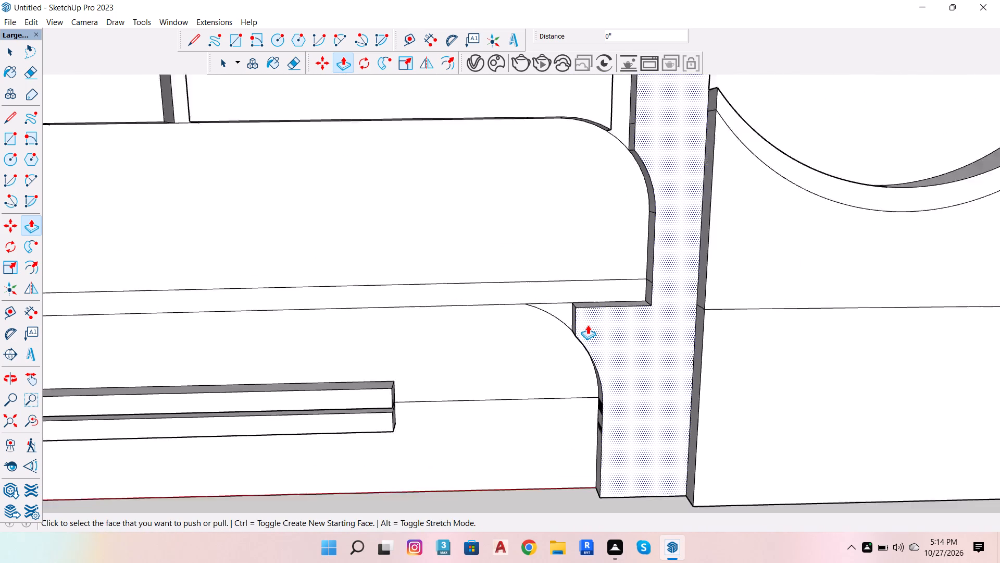
scroll(587, 325, "down", 6)
scroll(563, 288, "down", 13)
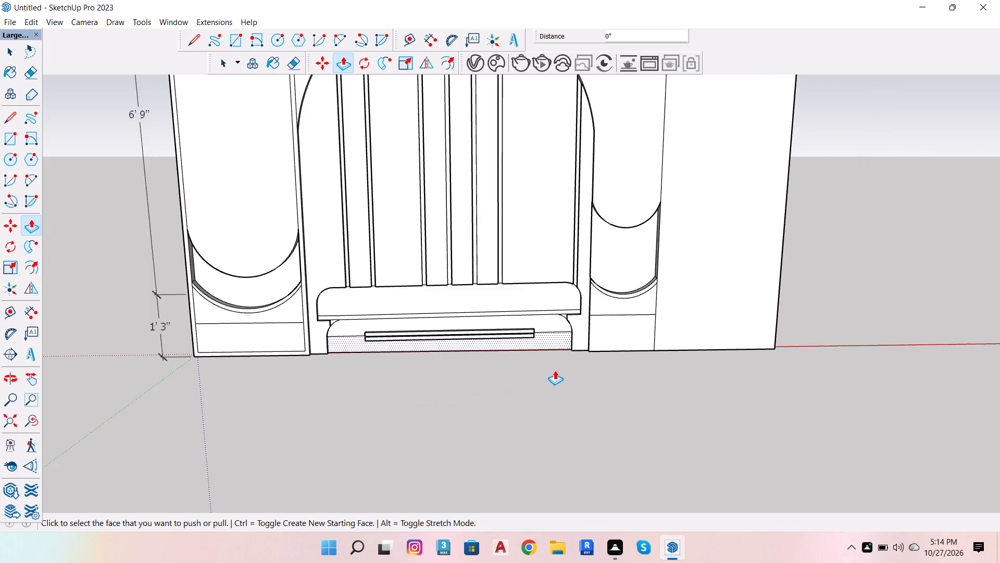
scroll(555, 370, "down", 5)
Draw an 11' 8" by 8' 6" rectangle corner to corner across the back of the wall to cover it.
key("o")
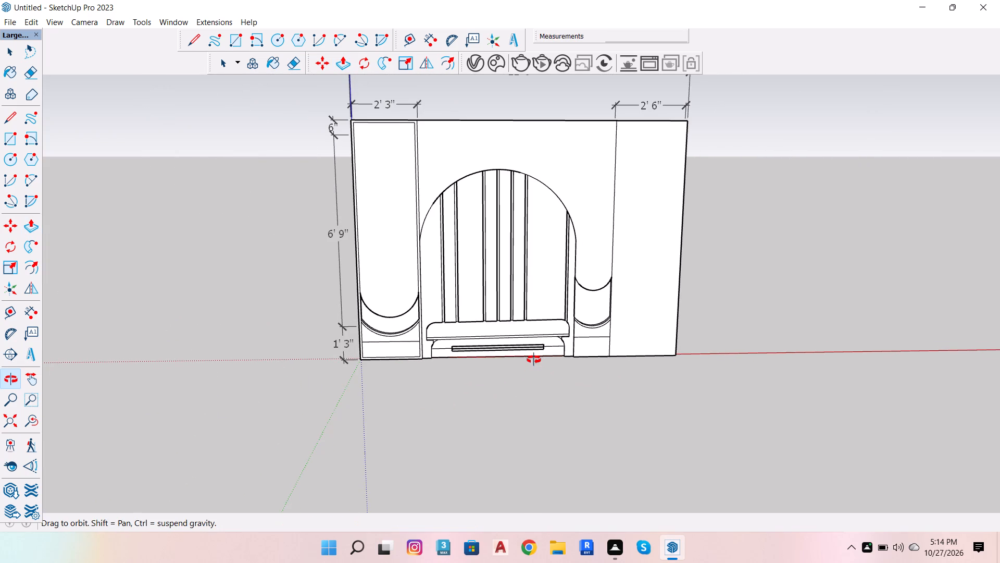
left_click_drag(533, 274, 189, 312)
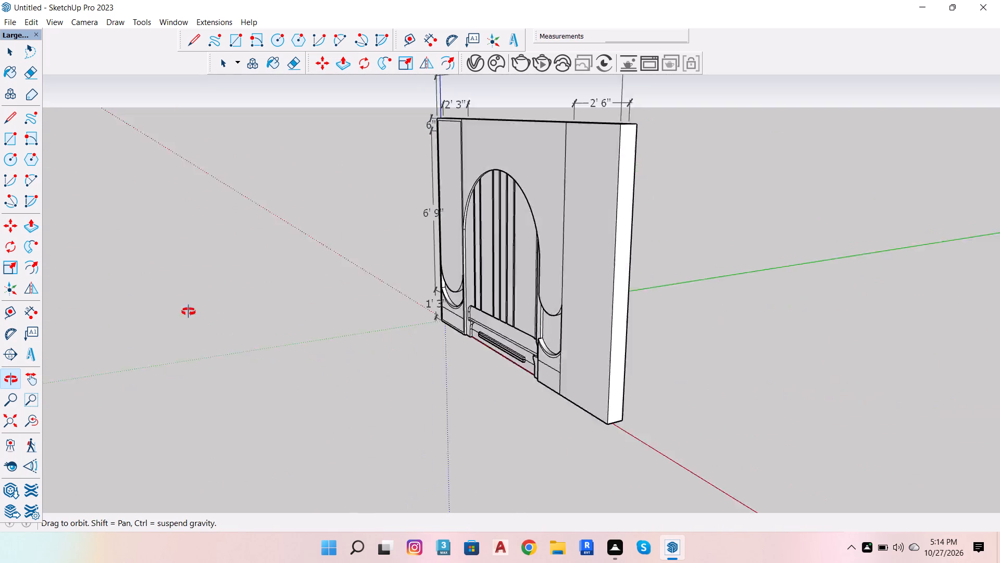
left_click_drag(189, 312, 0, 368)
left_click_drag(496, 312, 291, 178)
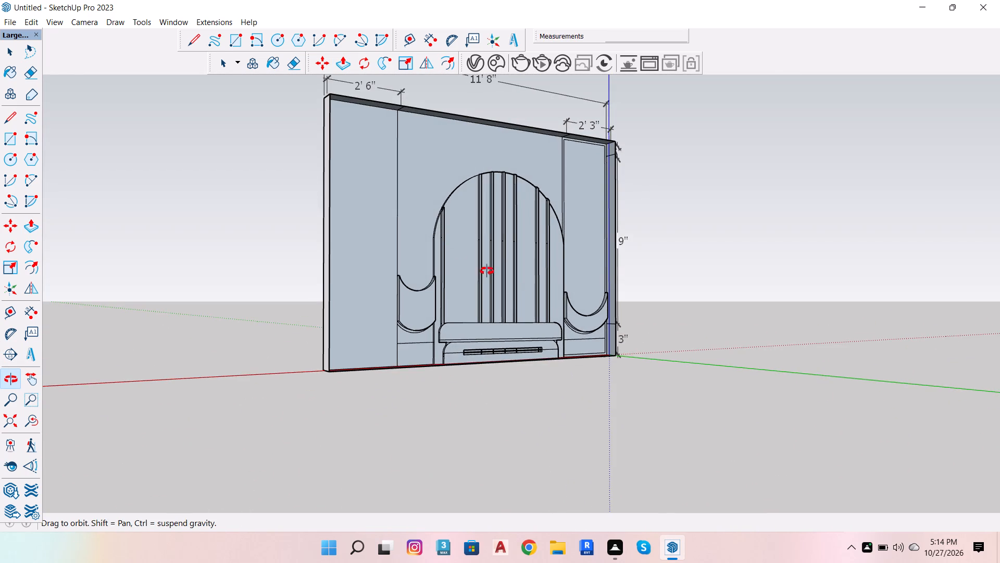
scroll(612, 356, "down", 4)
key("space")
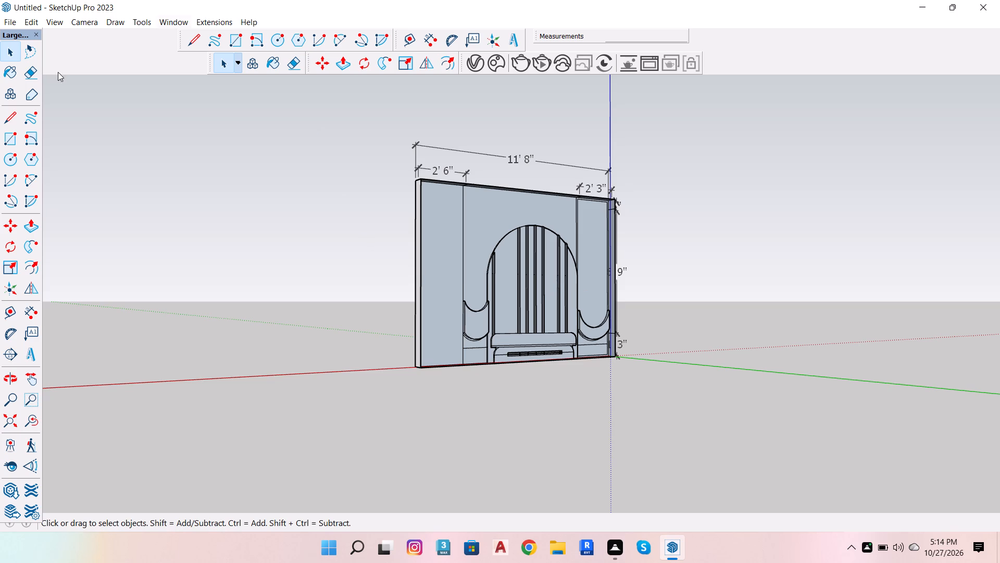
key("o")
left_click_drag(447, 264, 426, 253)
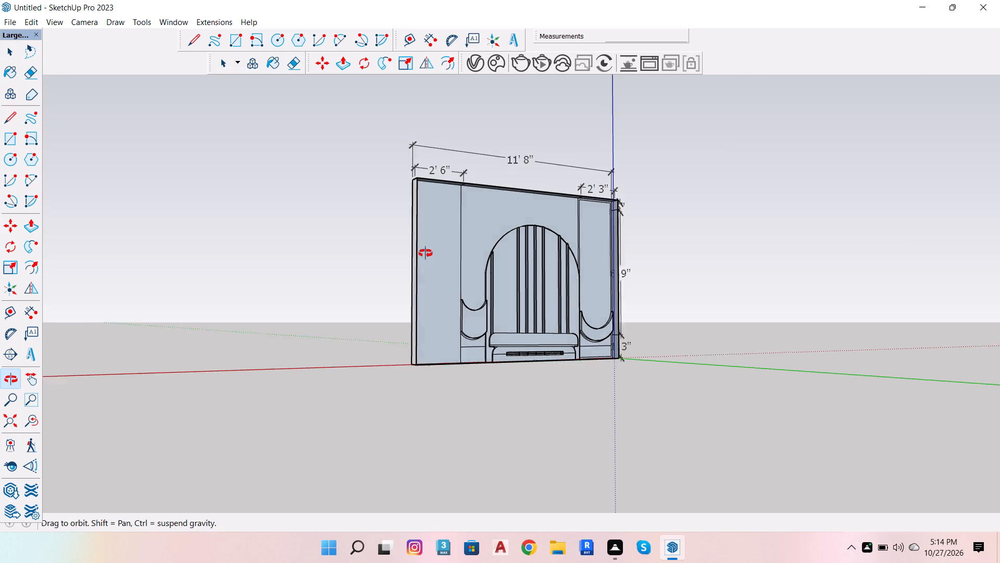
left_click_drag(426, 253, 257, 189)
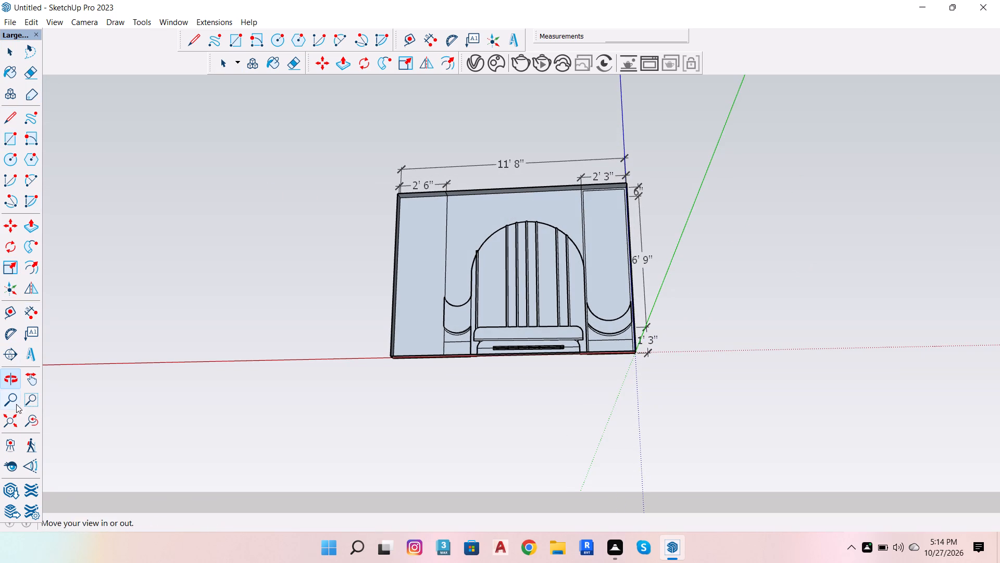
left_click(10, 264)
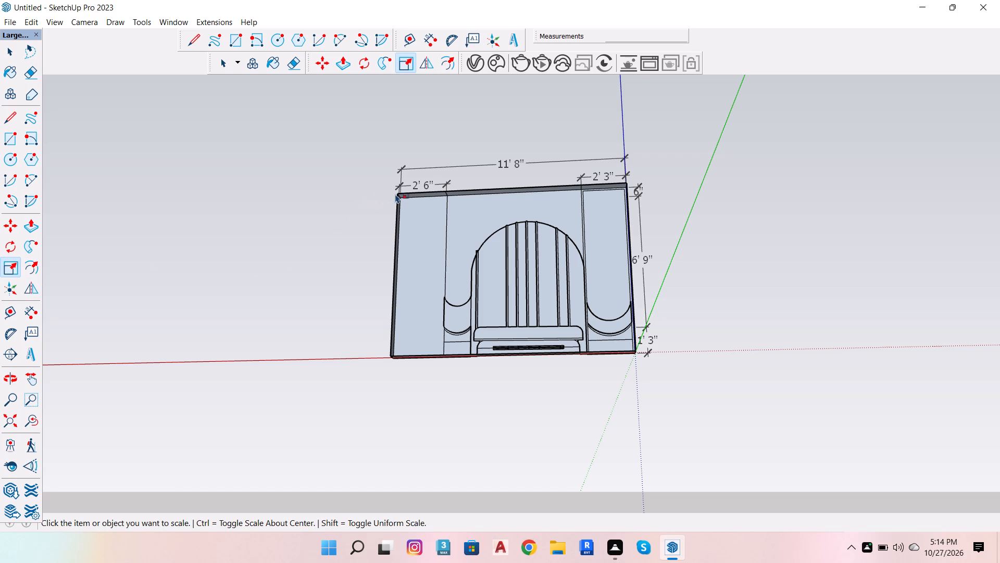
left_click(13, 141)
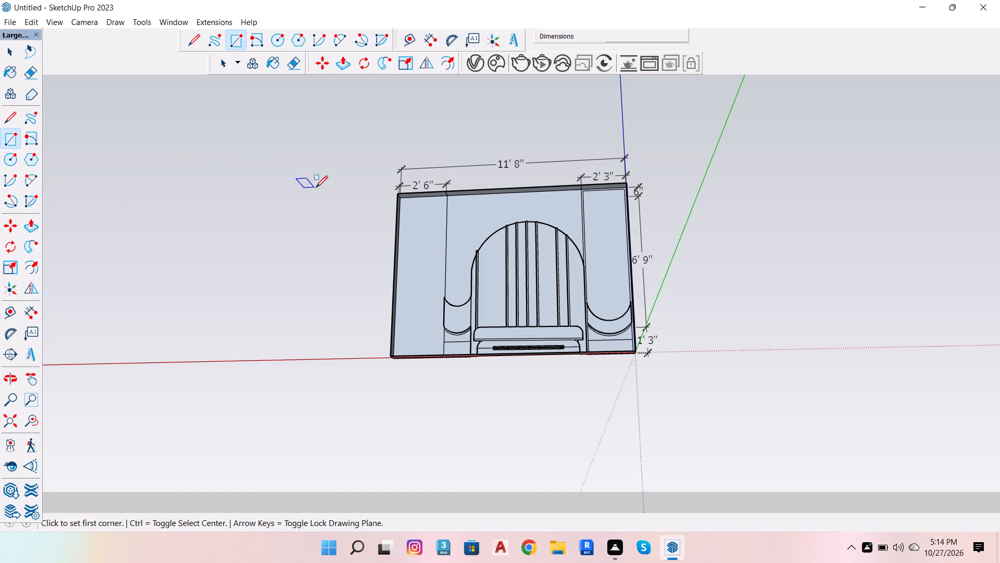
left_click(405, 192)
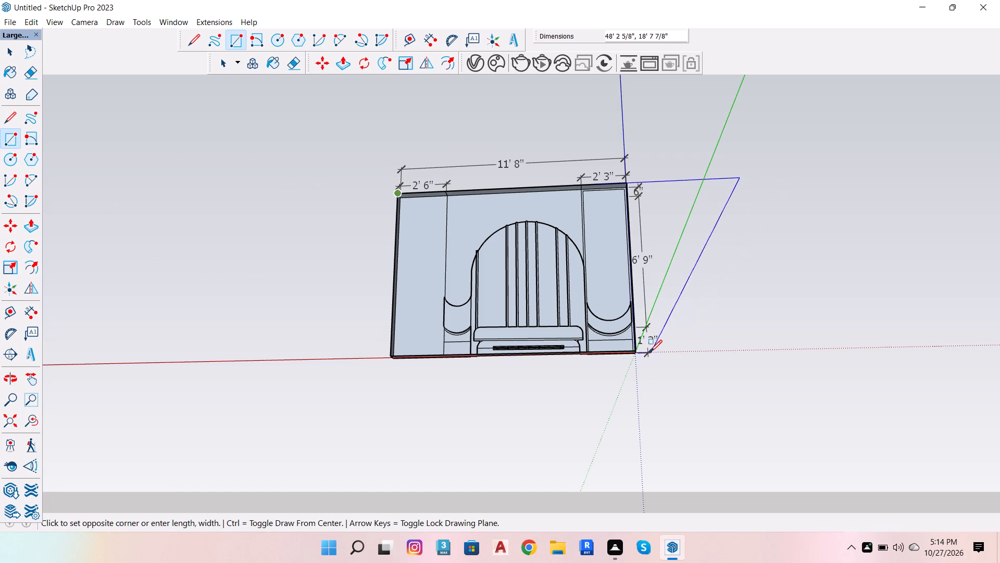
left_click(637, 352)
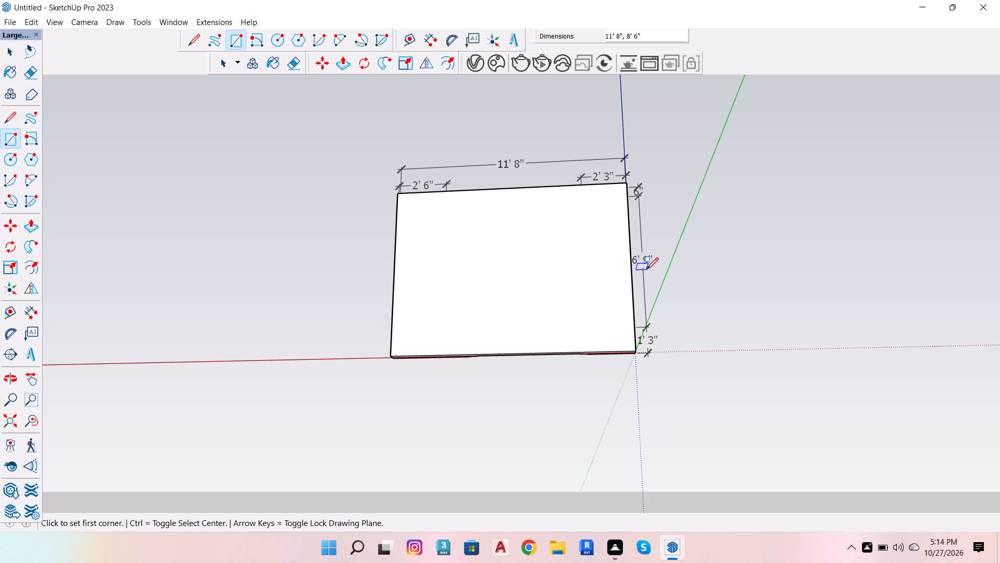
Erase all the dimension annotations along the wall's top and side edges.
key("space")
key("o")
left_click_drag(520, 305, 878, 317)
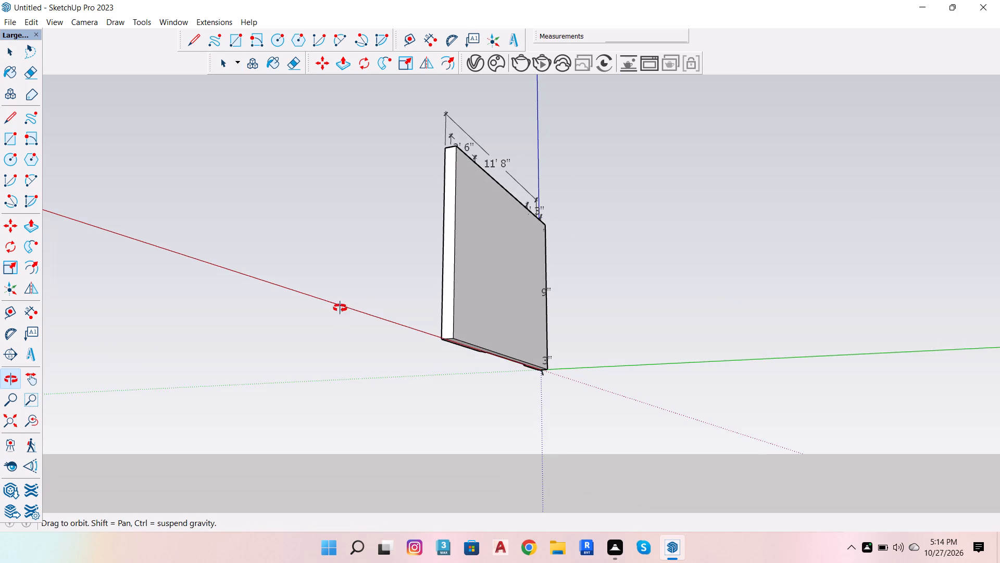
left_click_drag(359, 300, 292, 386)
left_click_drag(540, 161, 294, 285)
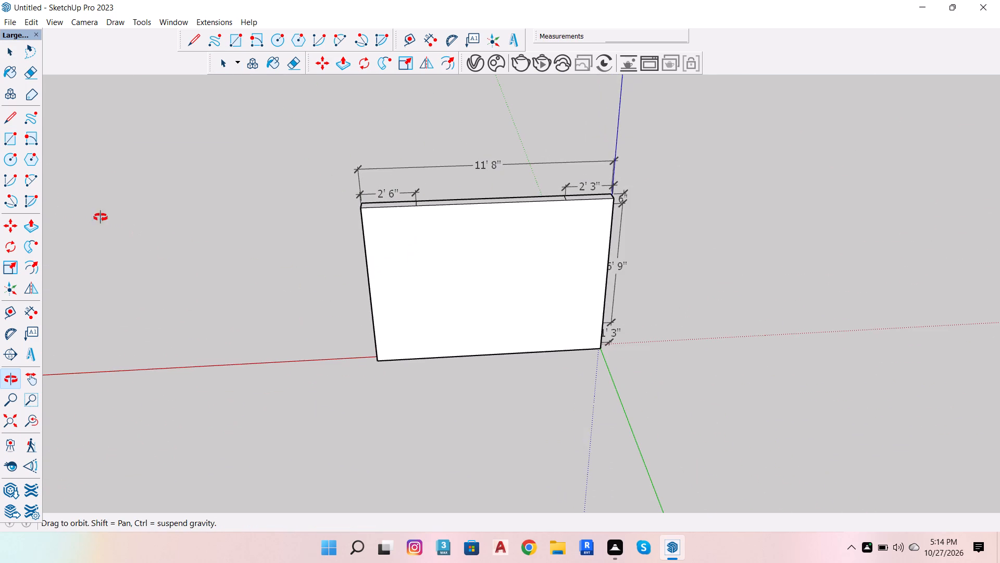
left_click(29, 71)
left_click_drag(379, 154, 380, 154)
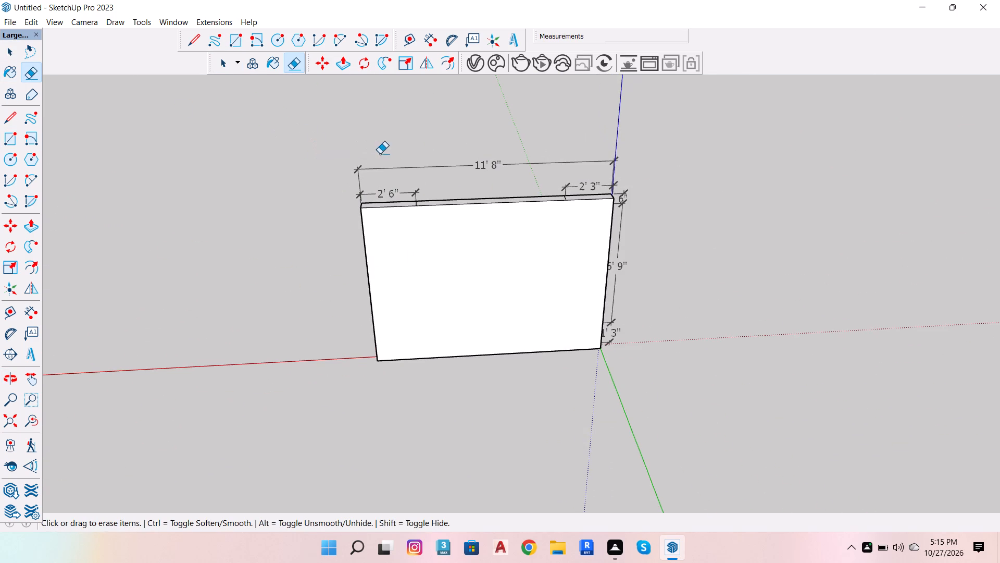
left_click_drag(380, 154, 374, 194)
left_click_drag(604, 164, 633, 213)
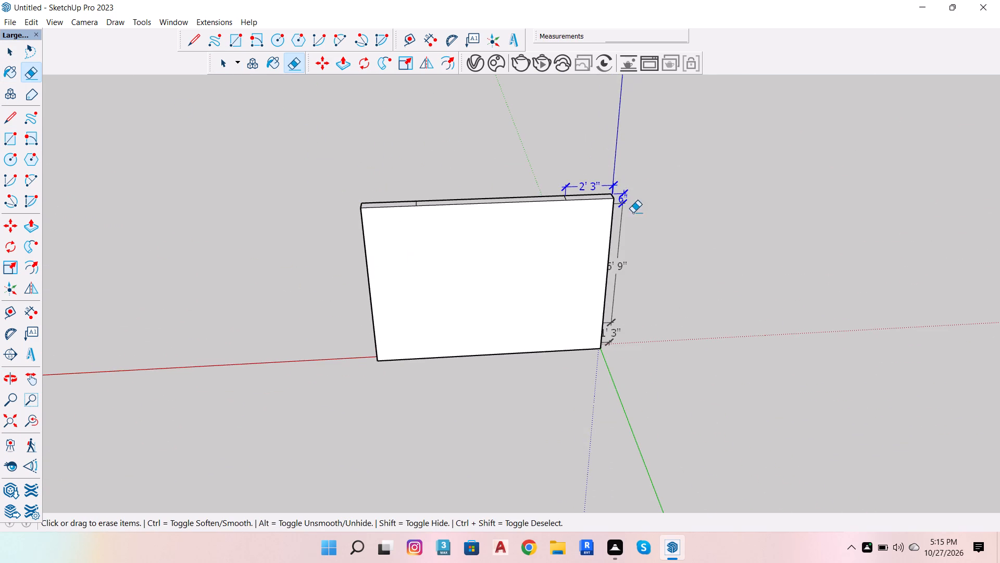
left_click_drag(633, 213, 636, 221)
left_click_drag(627, 203, 621, 305)
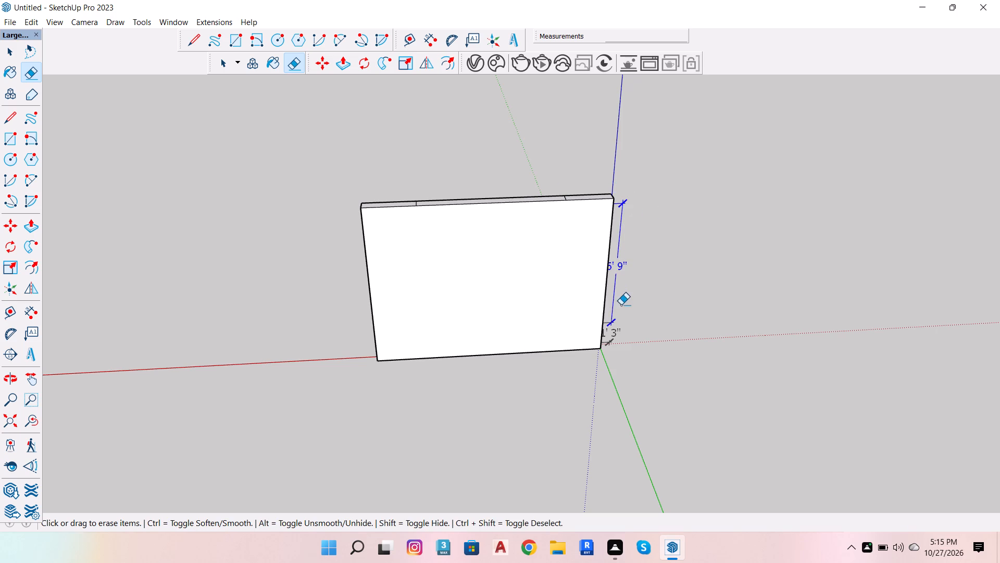
left_click_drag(621, 305, 613, 346)
Examine the finished wall from the front, checking the raised arch panels, divider grooves, headboard and side niches.
scroll(621, 249, "down", 5)
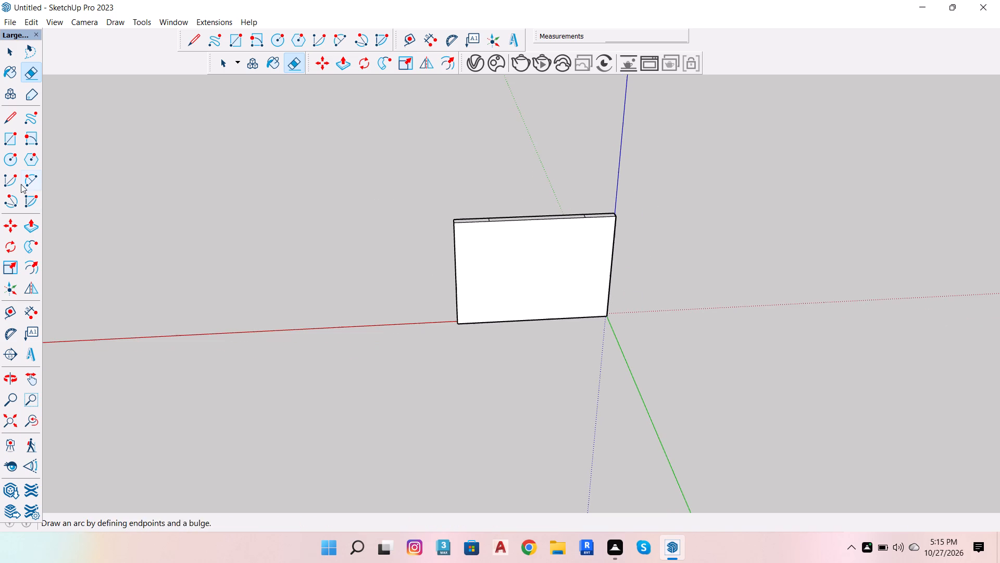
left_click(11, 382)
left_click_drag(217, 292, 740, 299)
left_click_drag(485, 296, 702, 254)
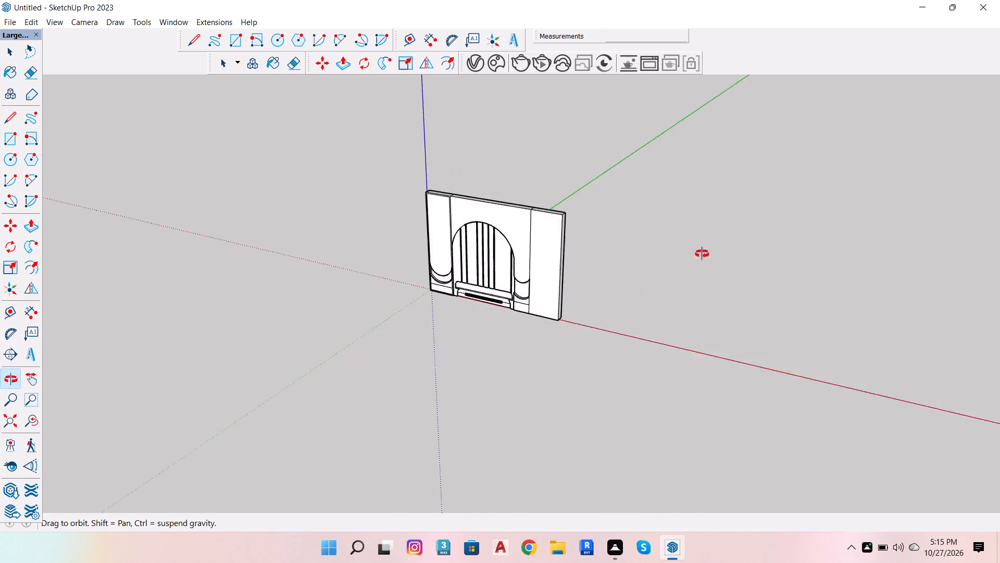
left_click_drag(702, 254, 727, 226)
scroll(402, 341, "up", 5)
left_click_drag(396, 267, 597, 289)
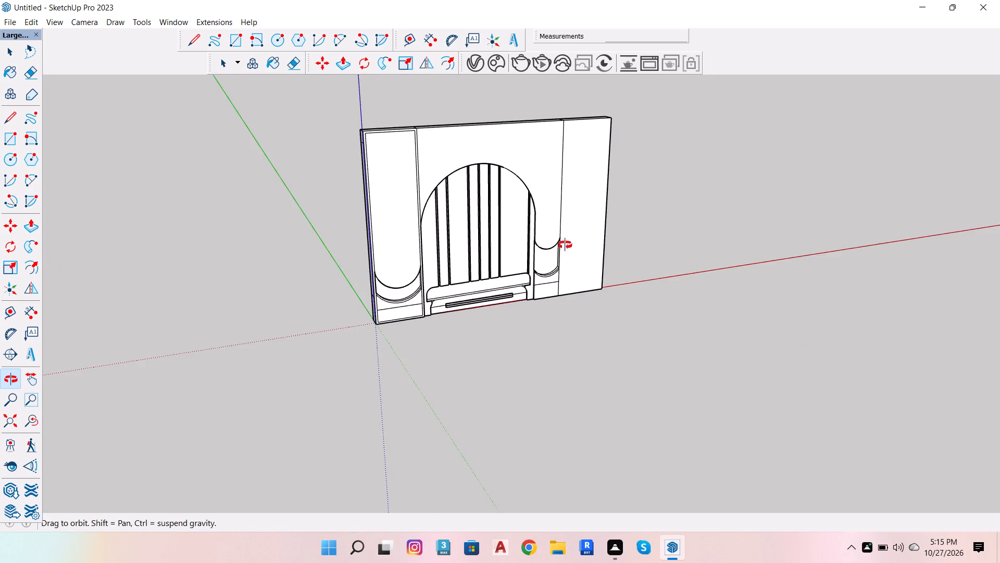
scroll(564, 244, "up", 4)
scroll(515, 240, "up", 8)
left_click_drag(497, 202, 497, 217)
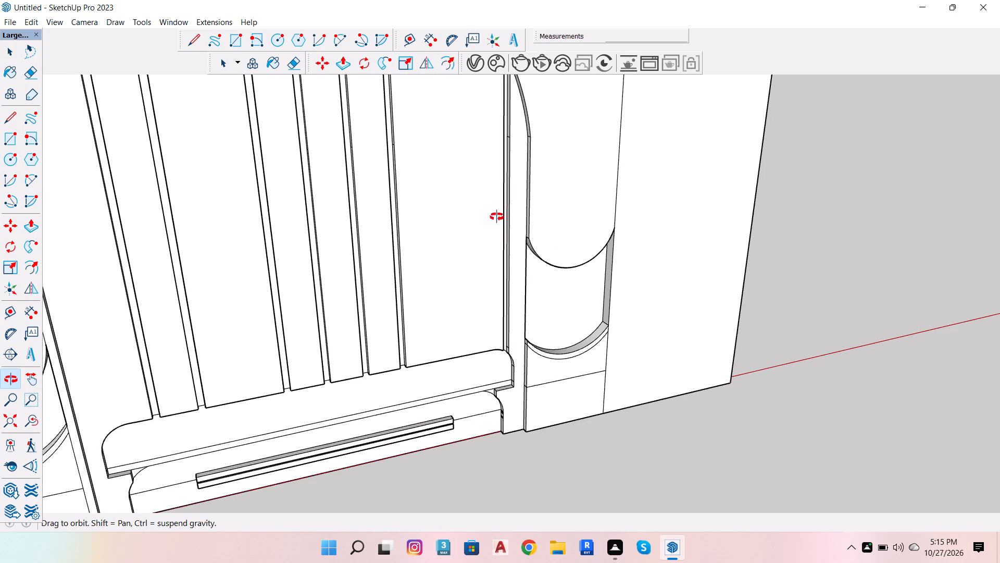
left_click_drag(497, 217, 492, 322)
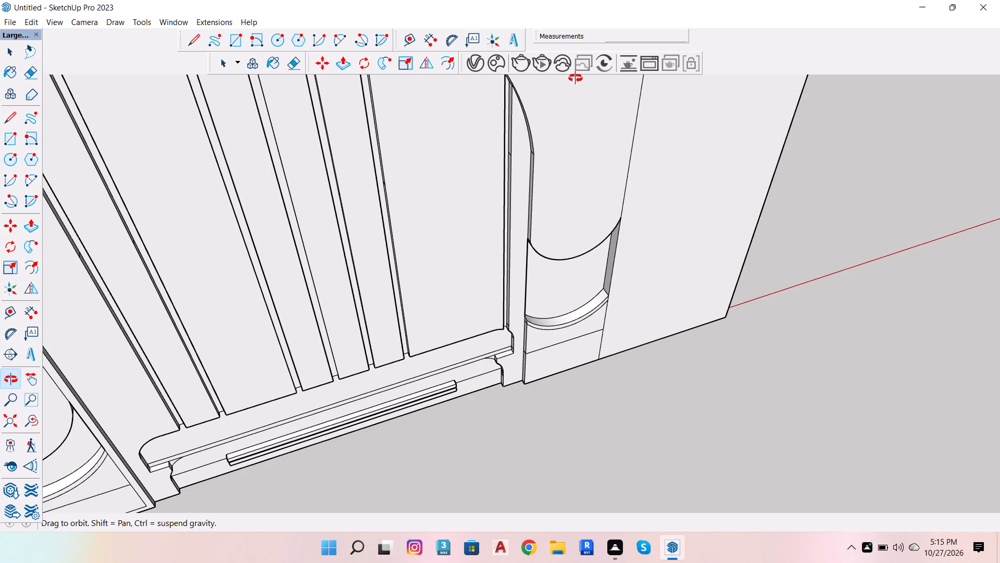
scroll(815, 249, "down", 4)
scroll(678, 251, "down", 4)
scroll(557, 266, "down", 4)
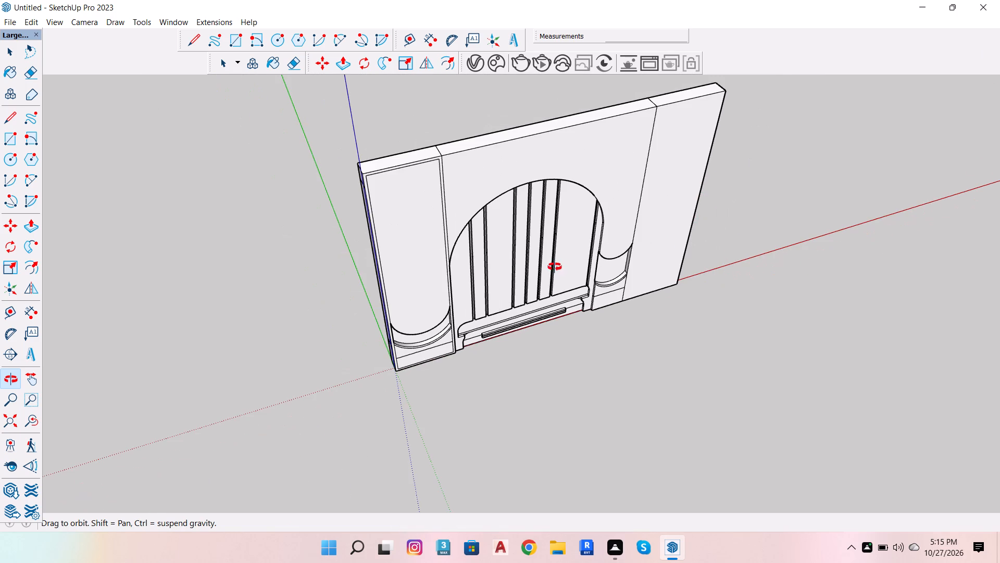
scroll(534, 152, "up", 7)
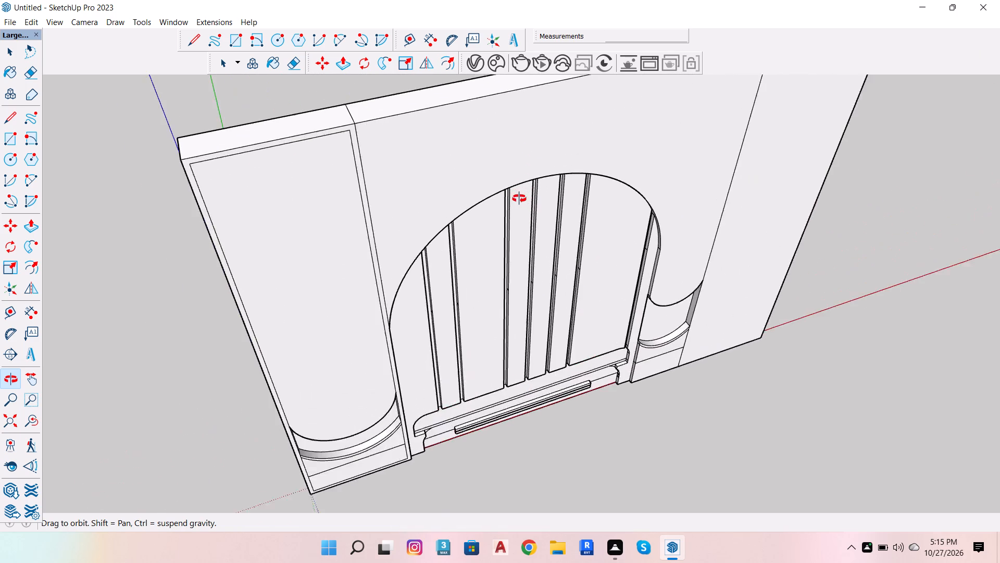
Push the tall rounded-bottom panel face at the wall's origin-side end in by 1".
scroll(359, 179, "down", 4)
left_click_drag(320, 148, 295, 75)
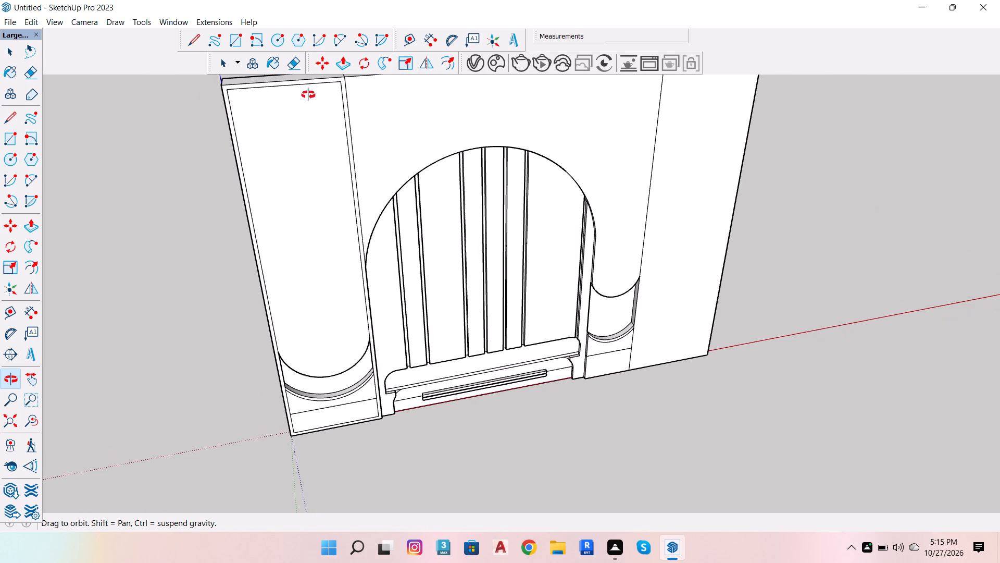
scroll(325, 203, "down", 4)
key("space")
left_click(323, 202)
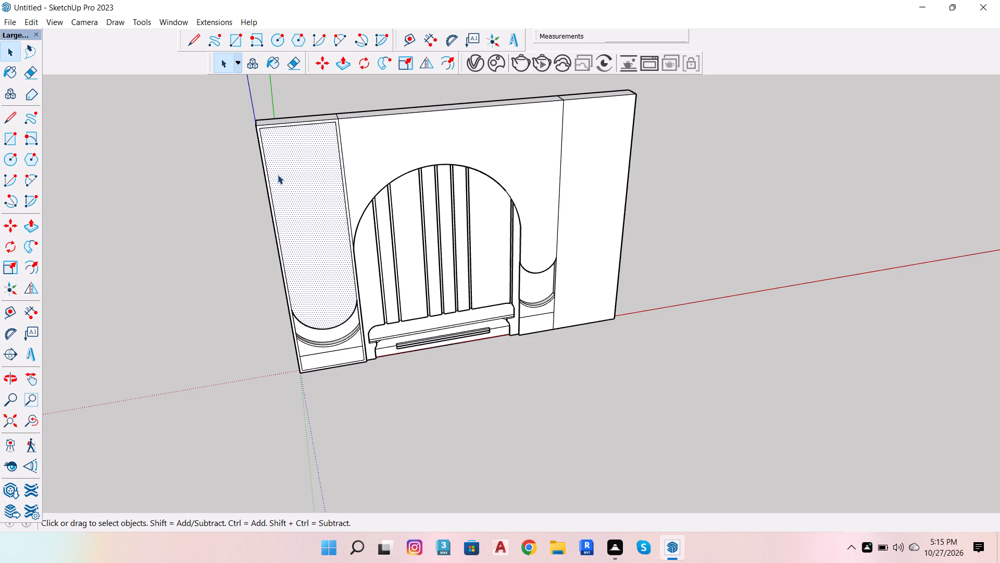
key("p")
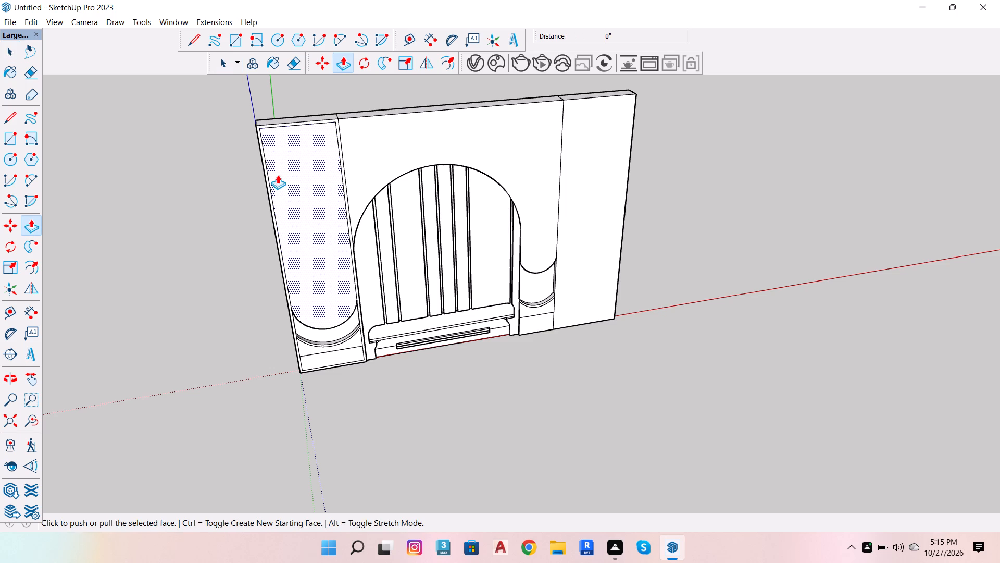
left_click(273, 175)
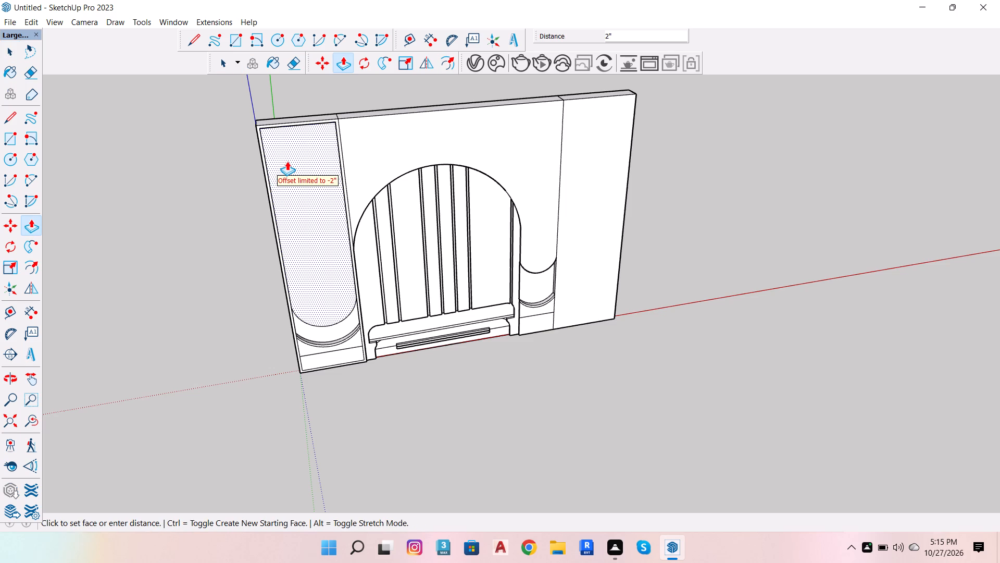
key("1")
key("Return")
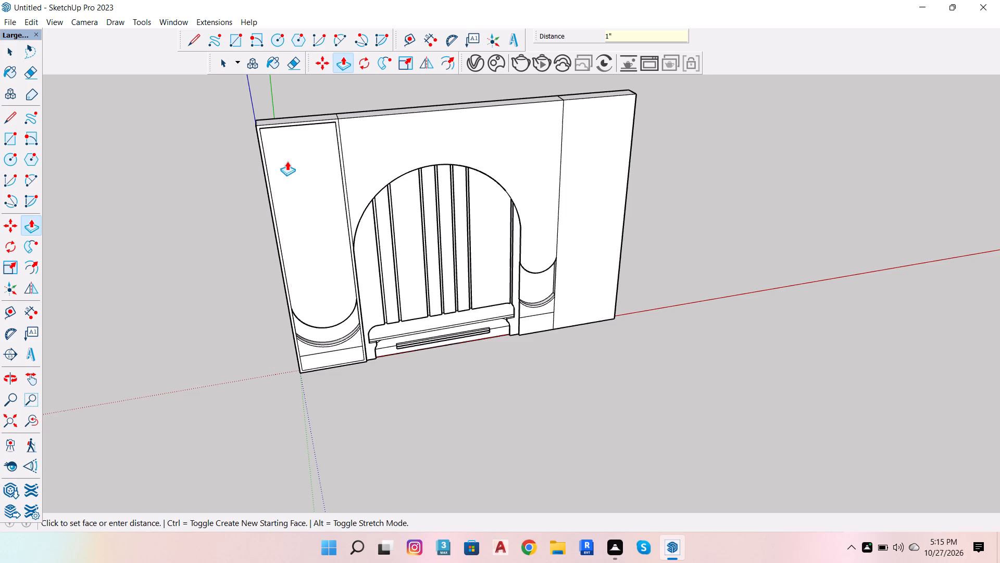
key("space")
Pull the front face of the long rounded headboard slab below the arch outward by 1".
key("o")
left_click_drag(310, 238, 376, 168)
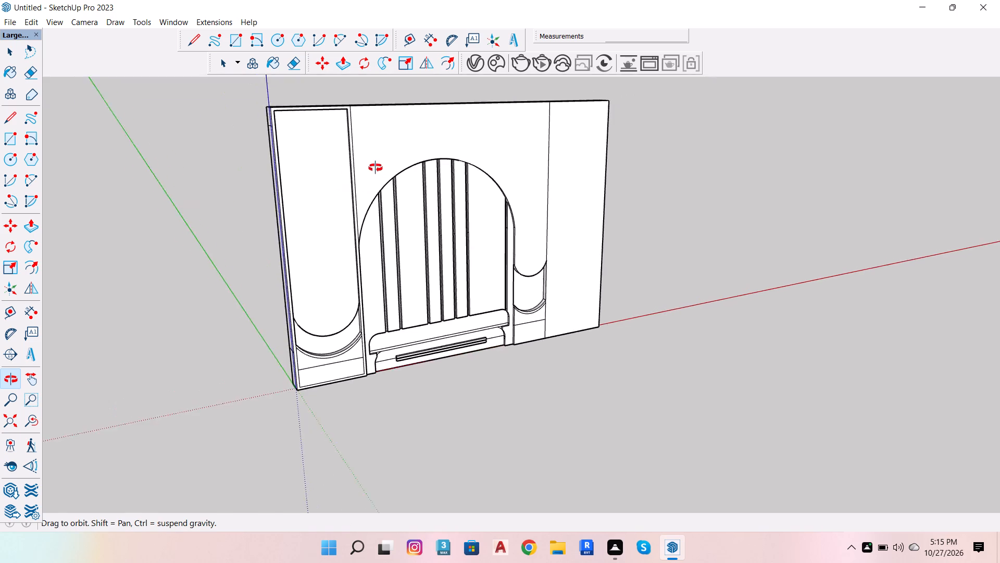
left_click_drag(376, 168, 305, 301)
scroll(367, 264, "up", 3)
left_click_drag(395, 237, 264, 99)
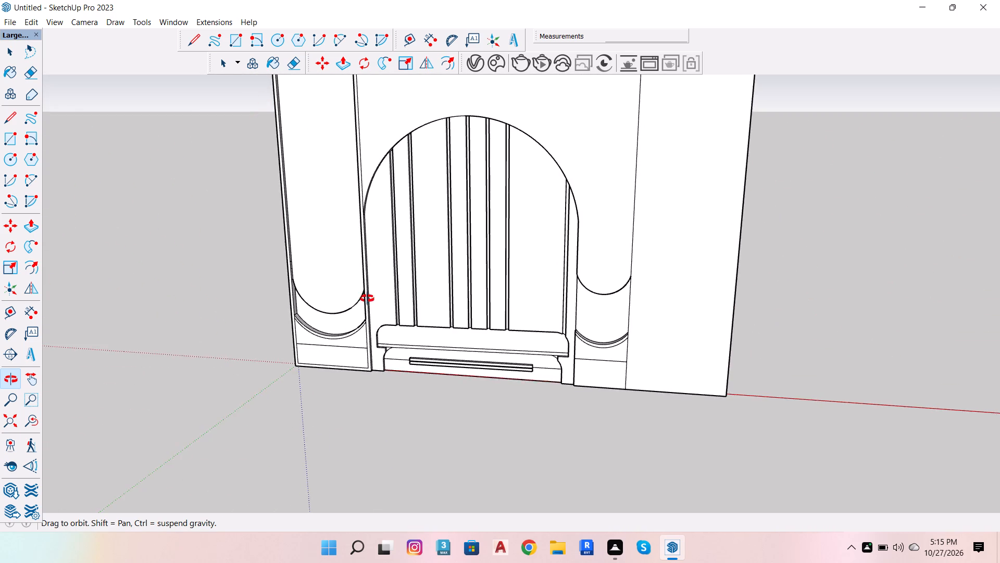
scroll(368, 300, "up", 4)
key("space")
left_click(533, 371)
left_click(545, 358)
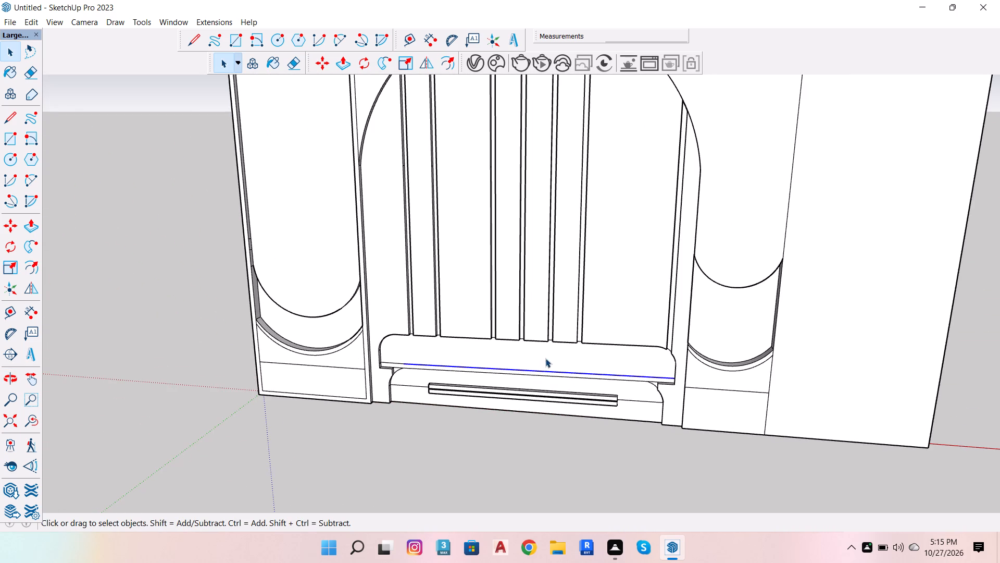
key("p")
left_click(543, 358)
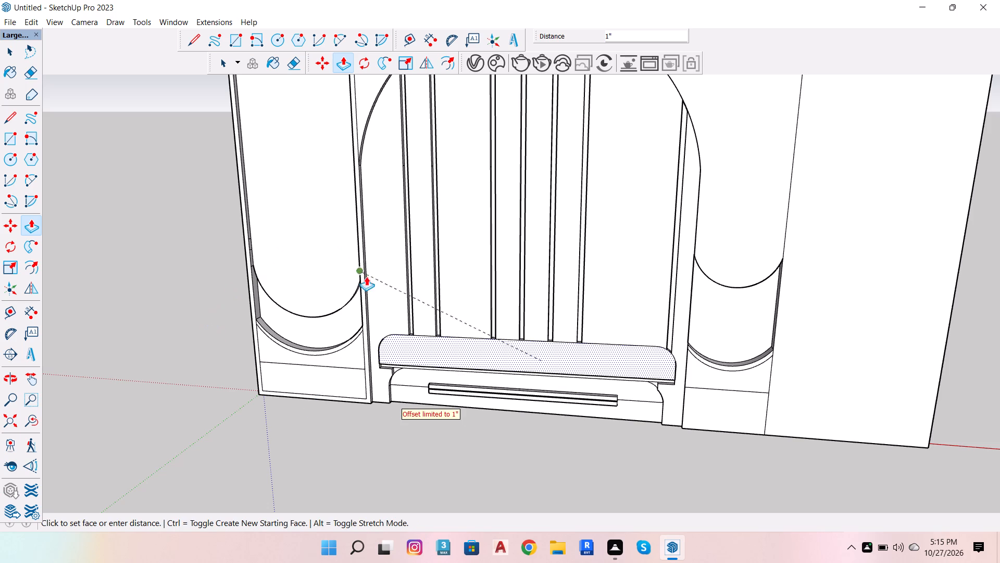
left_click(326, 378)
Extrude the headboard slab's front face outward by a further 4".
scroll(443, 350, "up", 4)
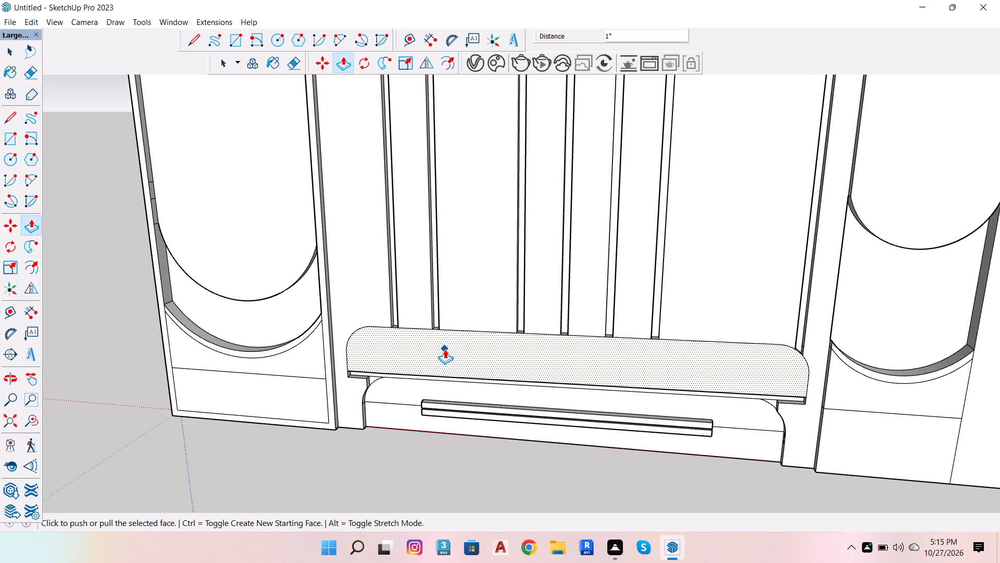
left_click(445, 349)
scroll(418, 371, "down", 4)
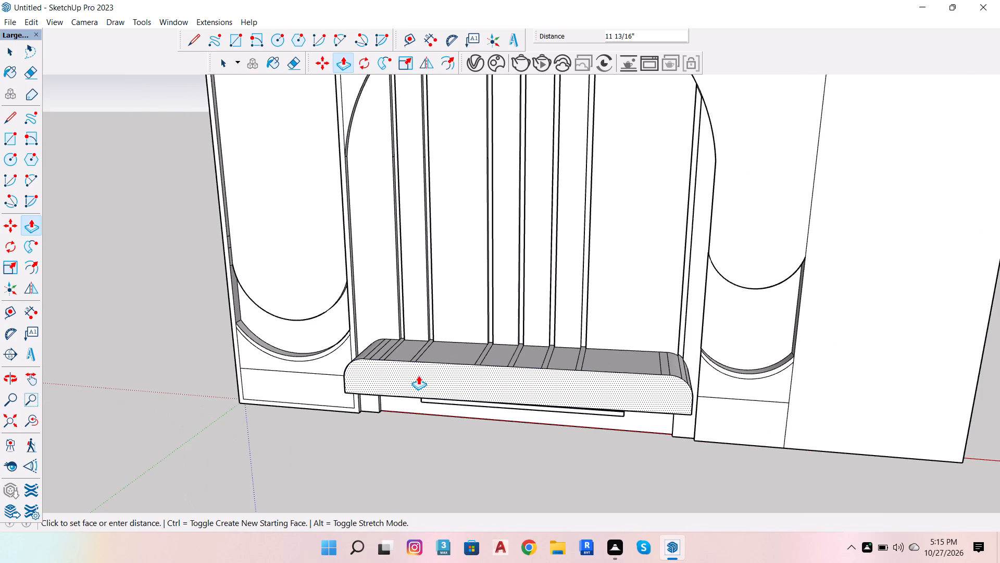
key("4")
key("Return")
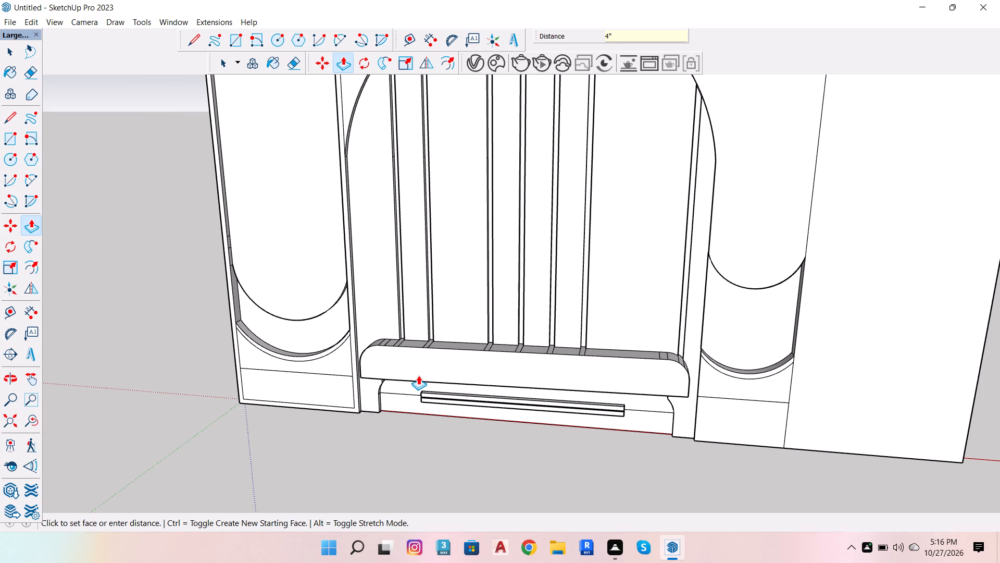
key("space")
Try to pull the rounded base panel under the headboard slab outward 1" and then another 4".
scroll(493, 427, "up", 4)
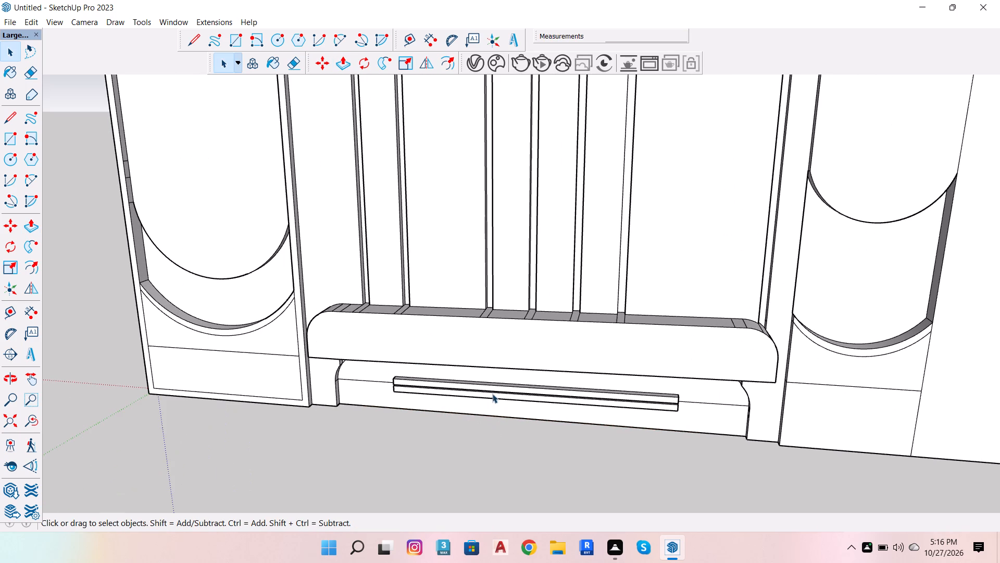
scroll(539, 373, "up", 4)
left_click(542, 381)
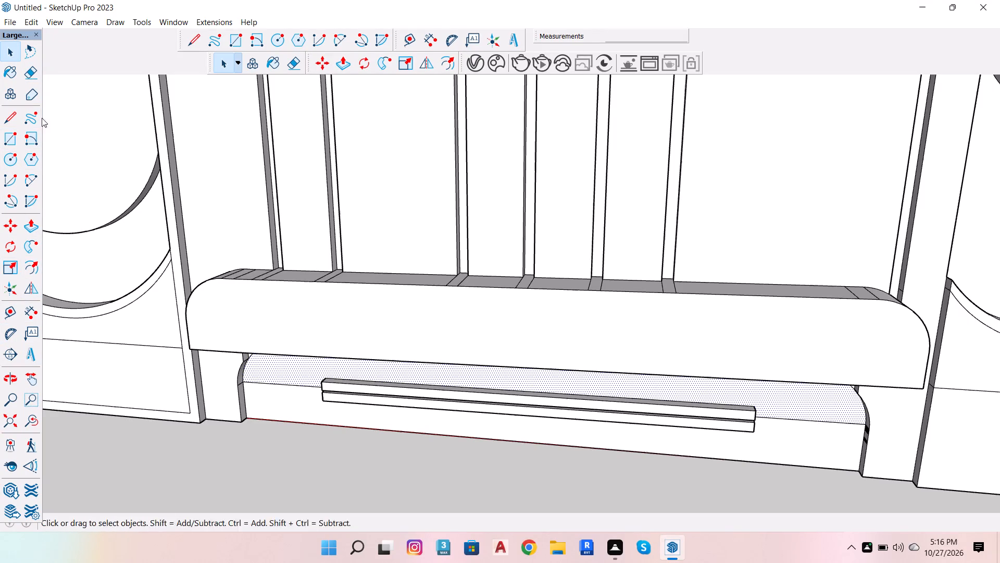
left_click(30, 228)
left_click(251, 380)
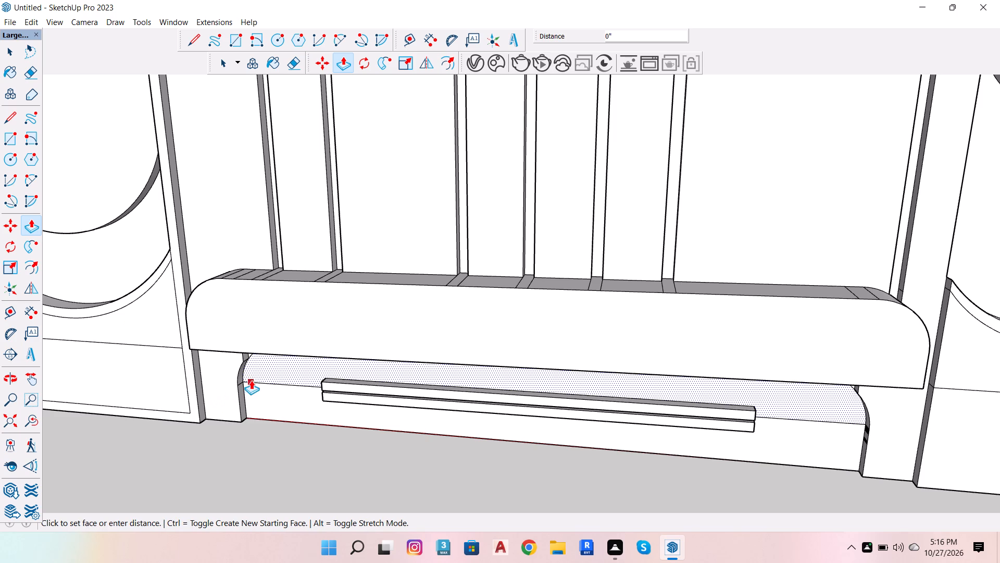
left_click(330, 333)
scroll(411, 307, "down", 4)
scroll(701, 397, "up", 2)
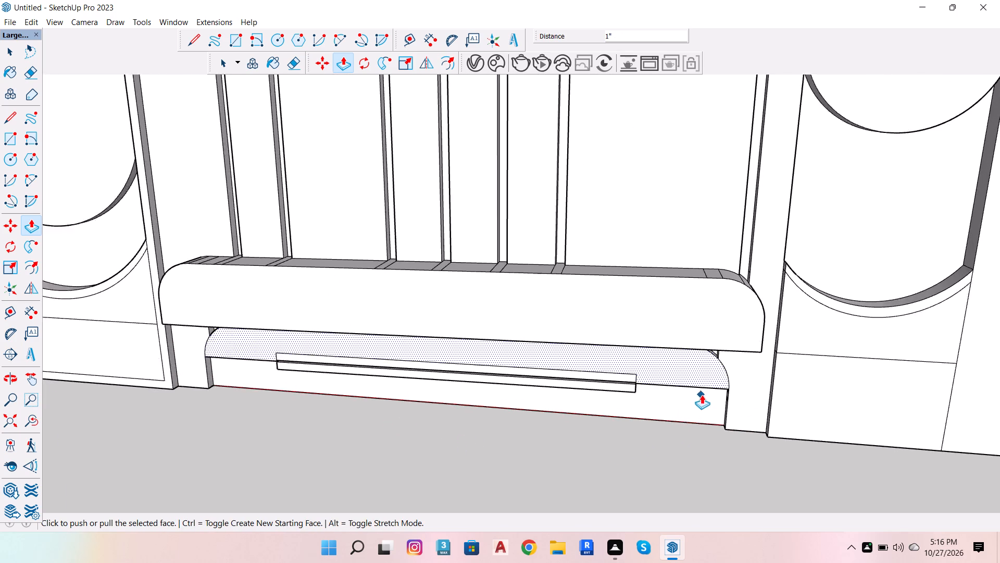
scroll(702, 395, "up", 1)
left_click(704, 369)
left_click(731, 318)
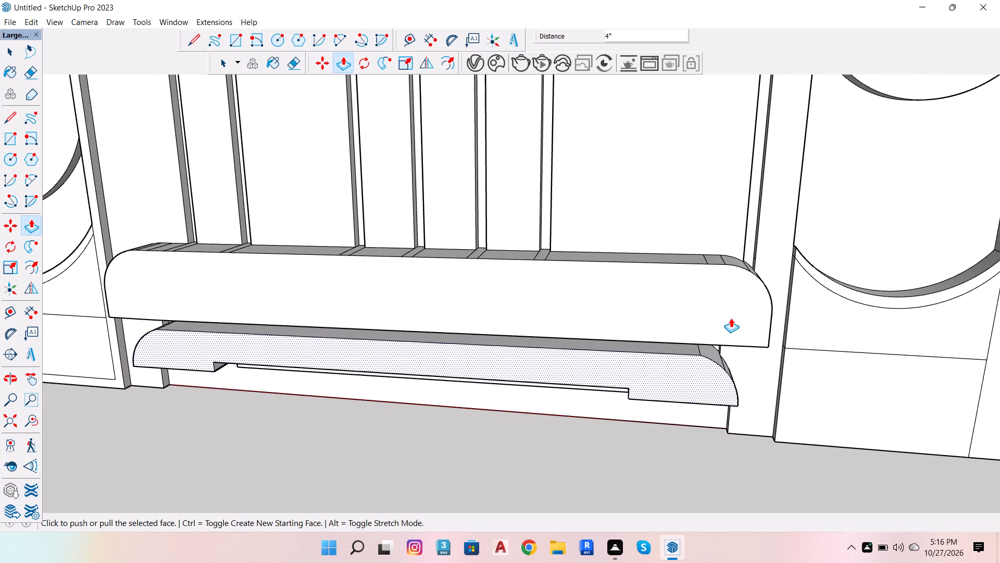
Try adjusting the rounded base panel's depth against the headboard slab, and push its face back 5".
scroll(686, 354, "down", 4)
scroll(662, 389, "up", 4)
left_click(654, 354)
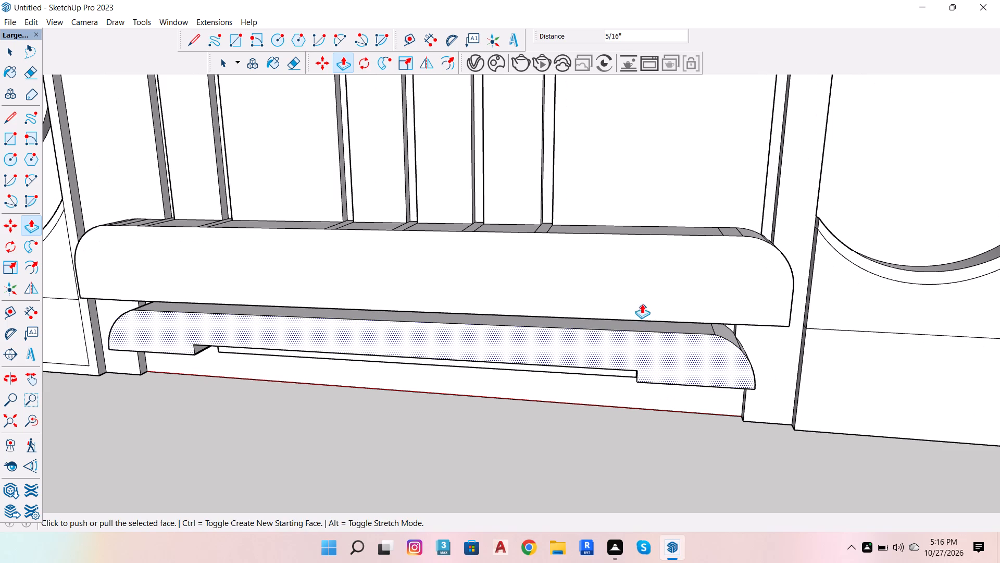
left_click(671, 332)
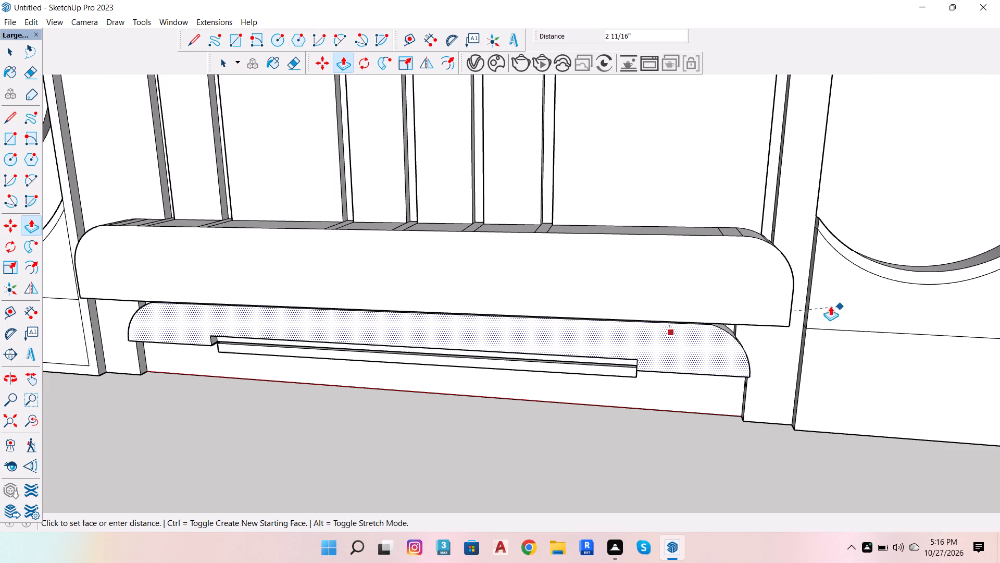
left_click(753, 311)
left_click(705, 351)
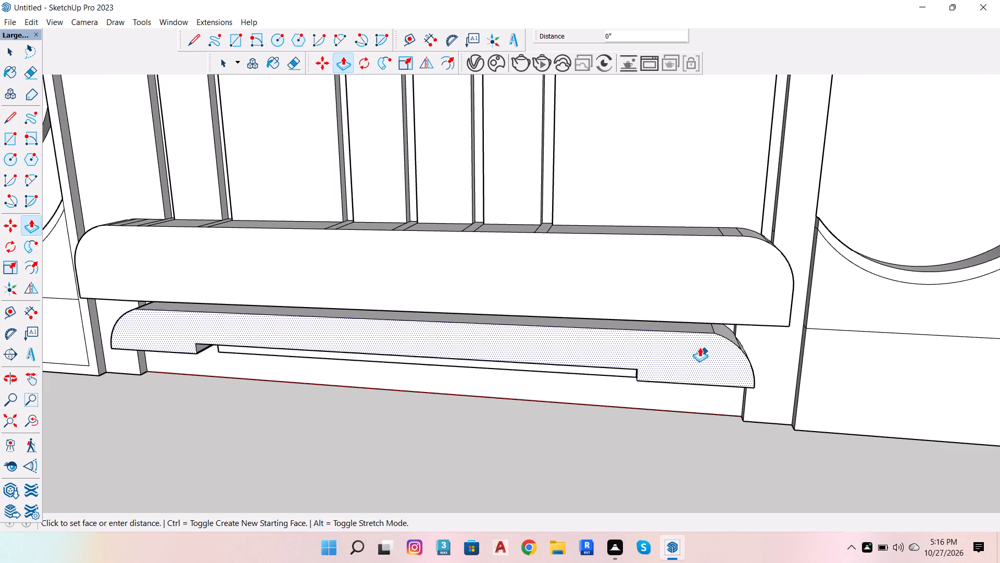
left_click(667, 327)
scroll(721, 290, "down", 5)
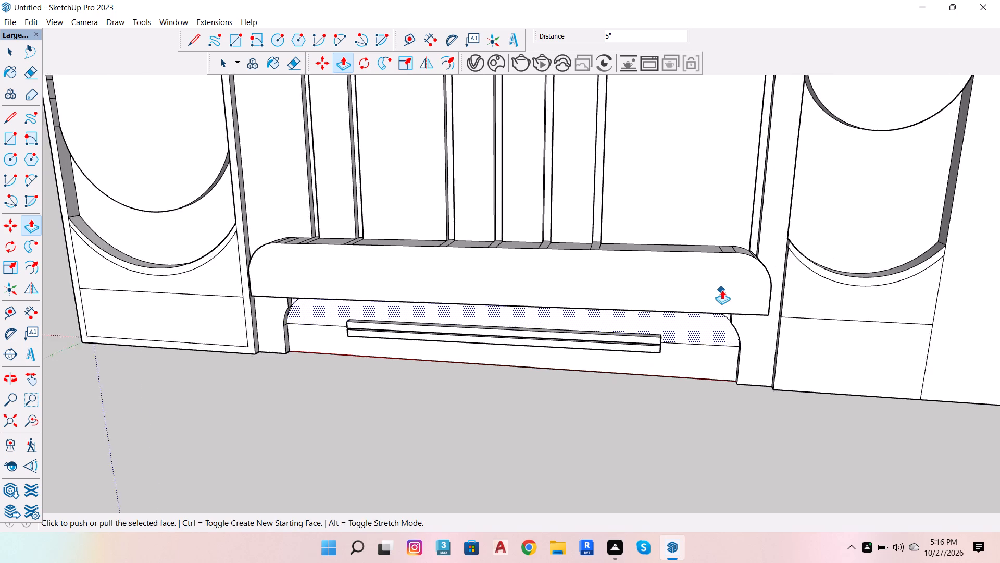
From a low view, pull the rounded base panel under the headboard slab outward by 1".
scroll(687, 368, "up", 4)
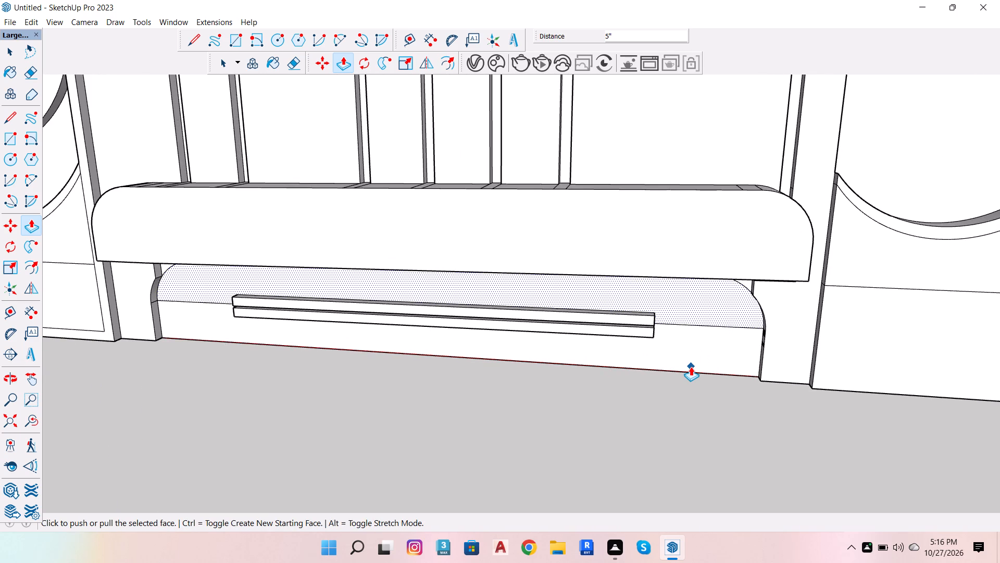
key("o")
left_click_drag(690, 365, 621, 165)
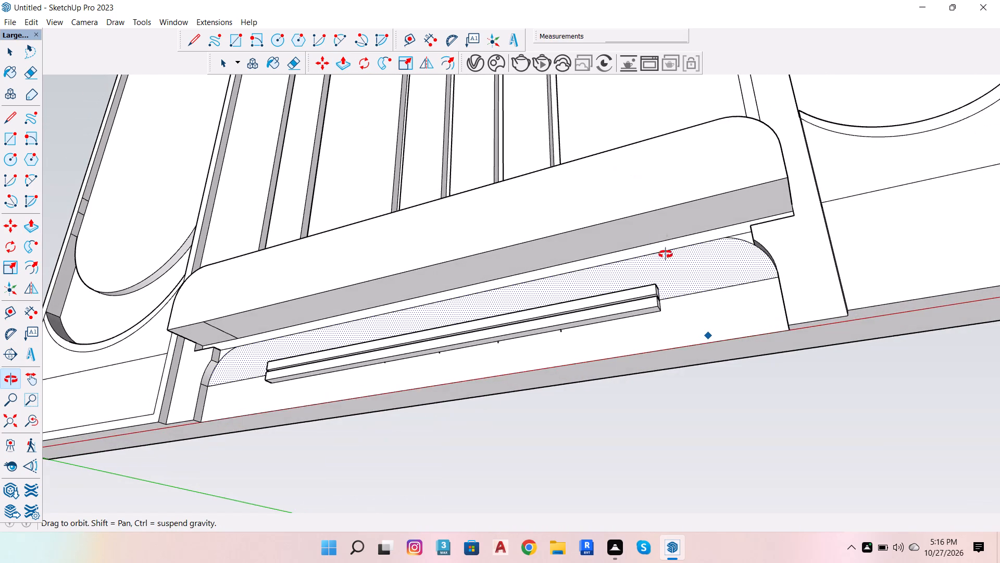
scroll(682, 316, "up", 4)
scroll(742, 235, "down", 3)
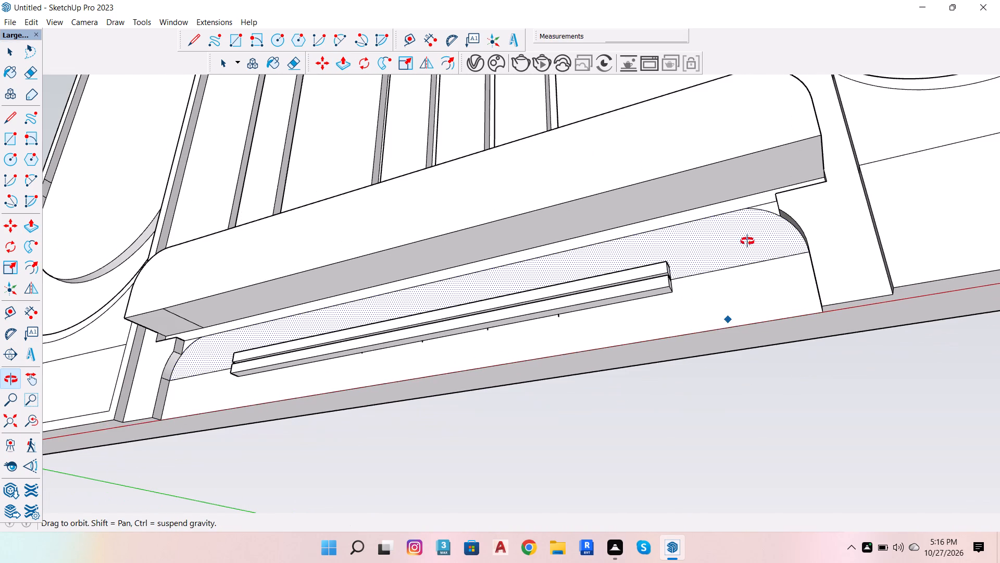
key("space")
left_click(740, 243)
key("p")
left_click(740, 243)
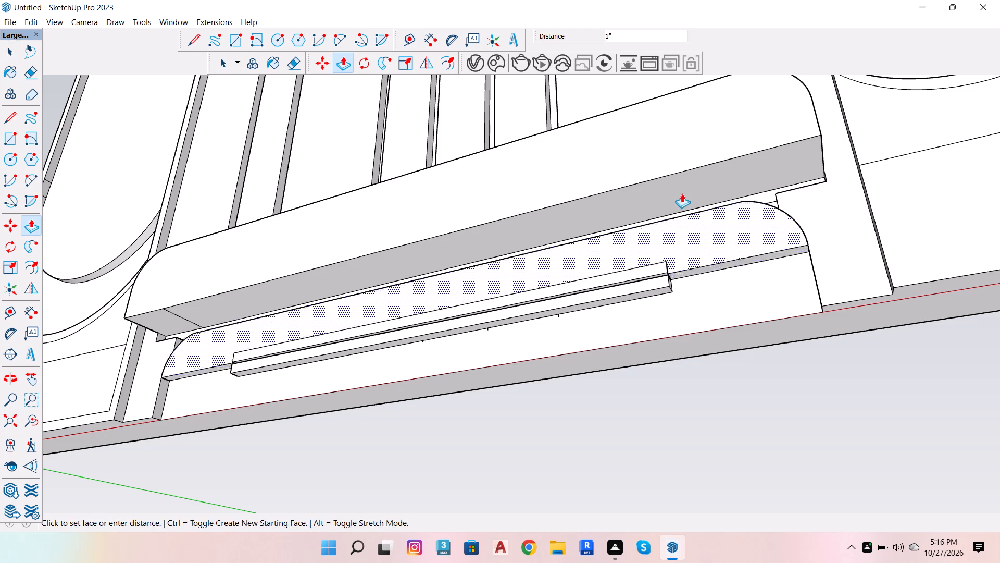
left_click(670, 154)
Extrude the rounded base panel a further 4", level with the headboard slab's front corner.
left_click(765, 246)
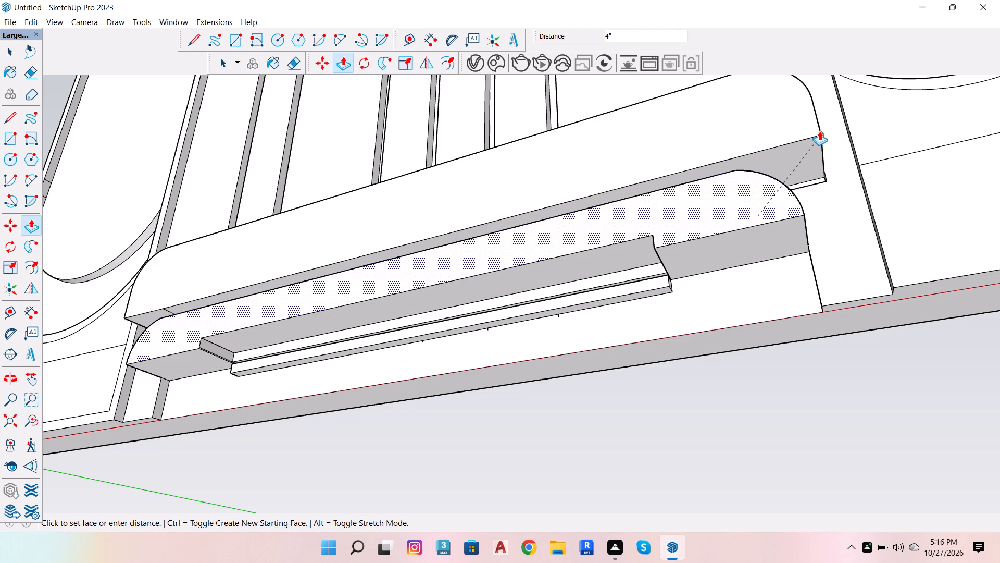
left_click(819, 131)
left_click(758, 187)
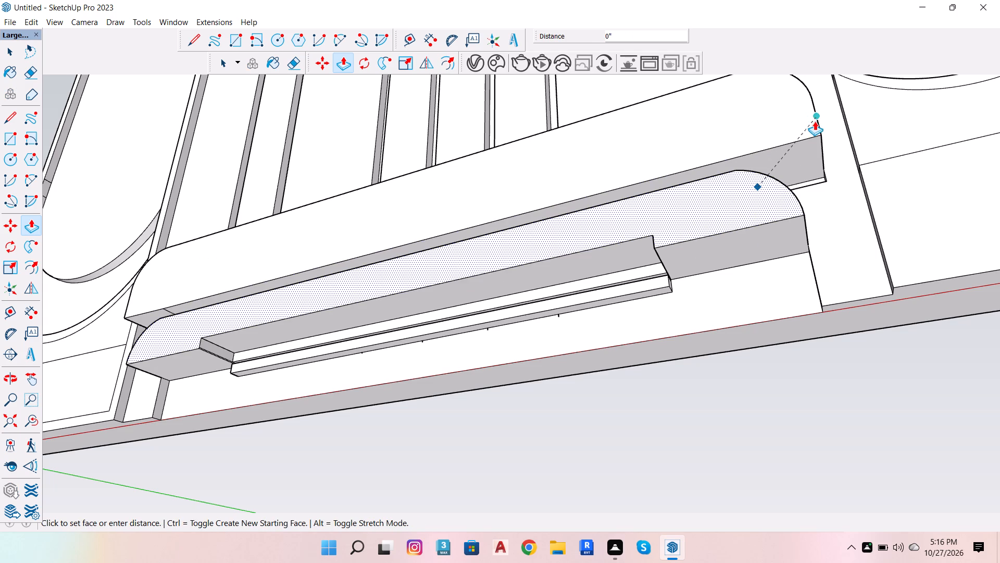
left_click(815, 121)
scroll(691, 202, "down", 5)
key("space")
Pull the lower bed base panel, beneath the rounded base panel, outward by 1".
key("o")
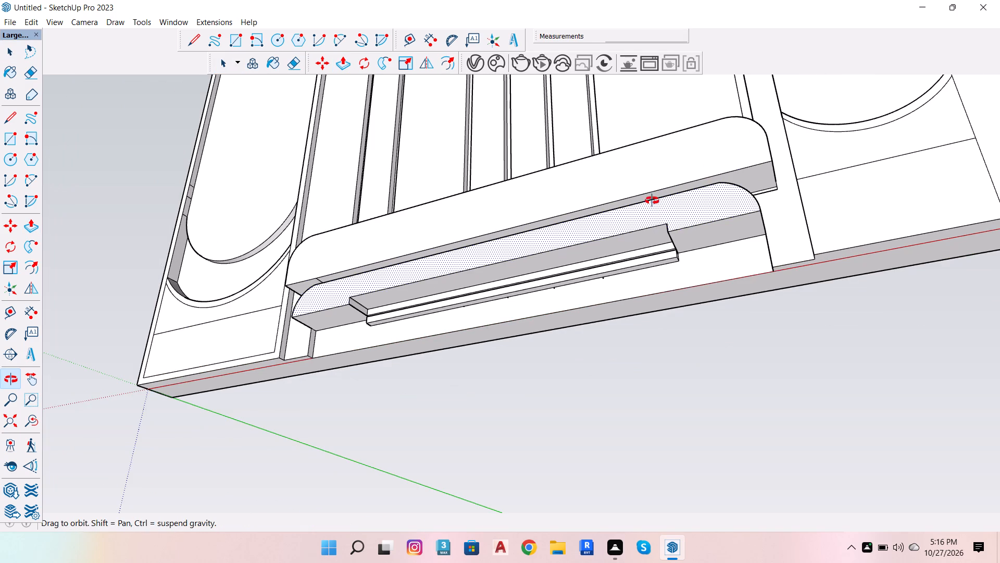
left_click_drag(652, 201, 734, 336)
scroll(661, 351, "up", 4)
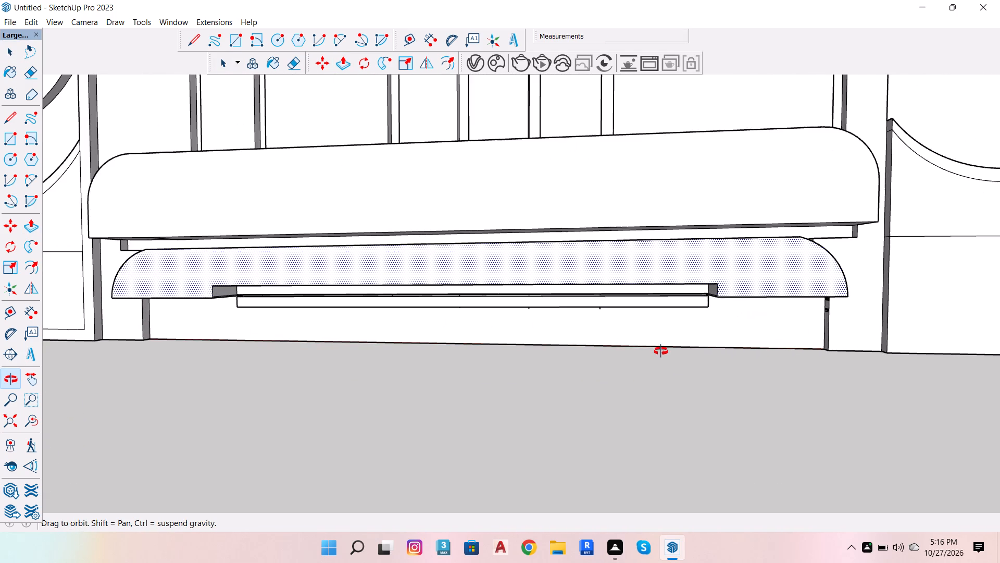
key("space")
scroll(662, 307, "up", 8)
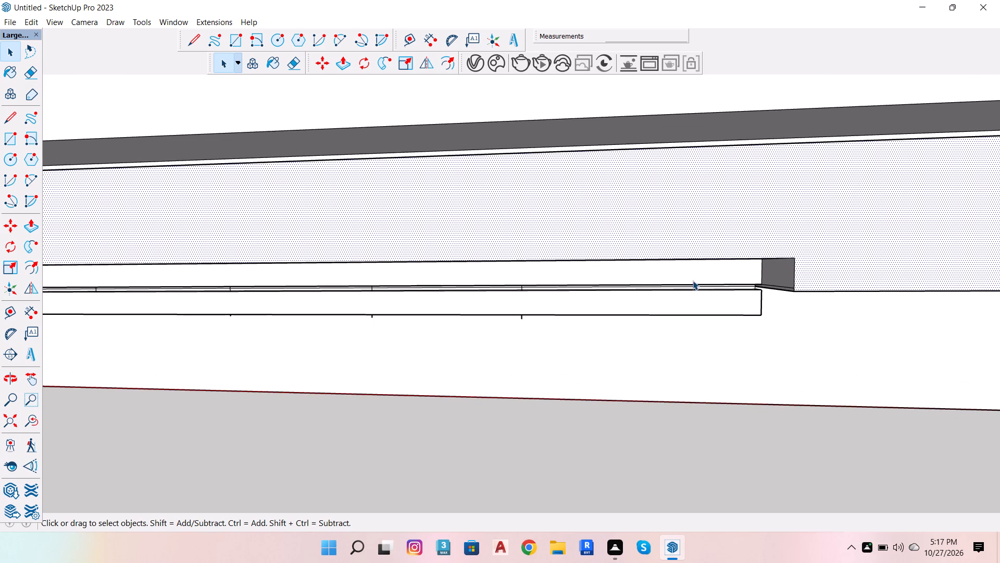
left_click(693, 279)
key("space")
scroll(655, 298, "down", 2)
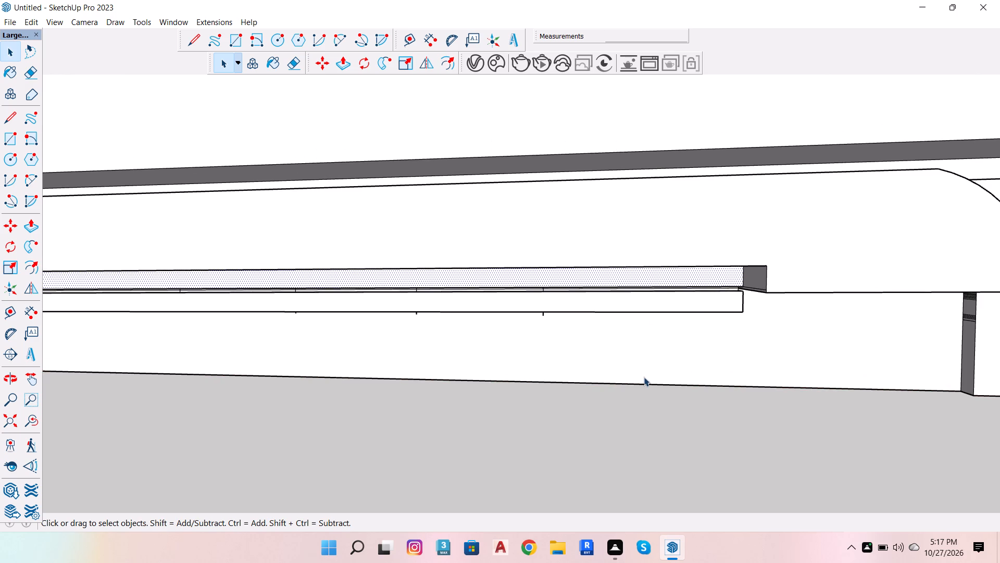
left_click(644, 377)
left_click(27, 75)
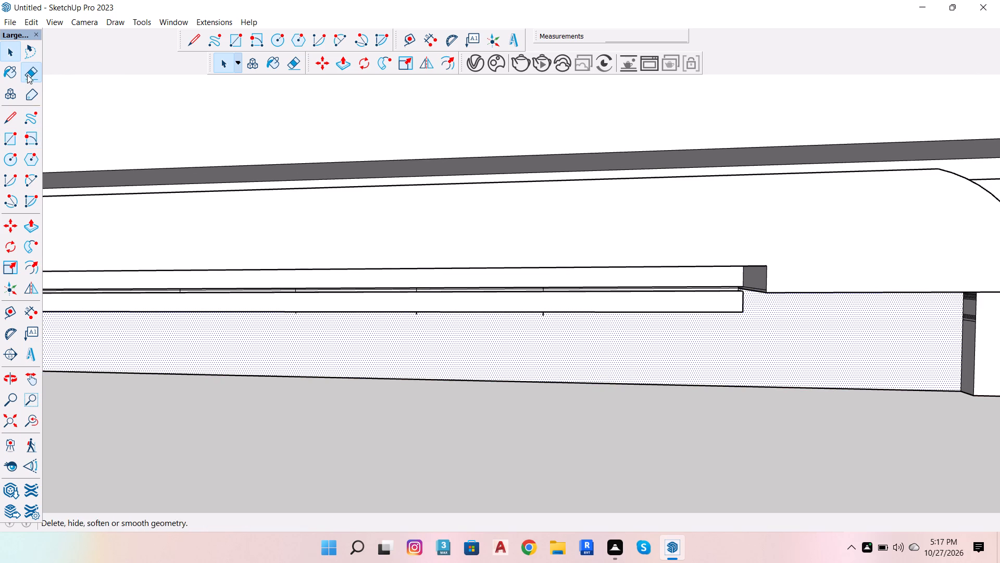
left_click(256, 361)
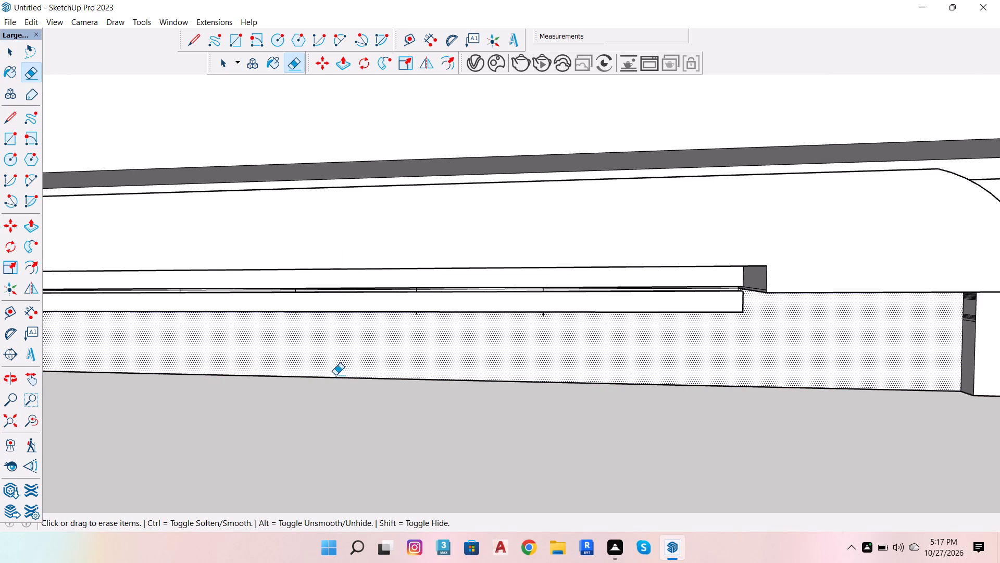
left_click(33, 224)
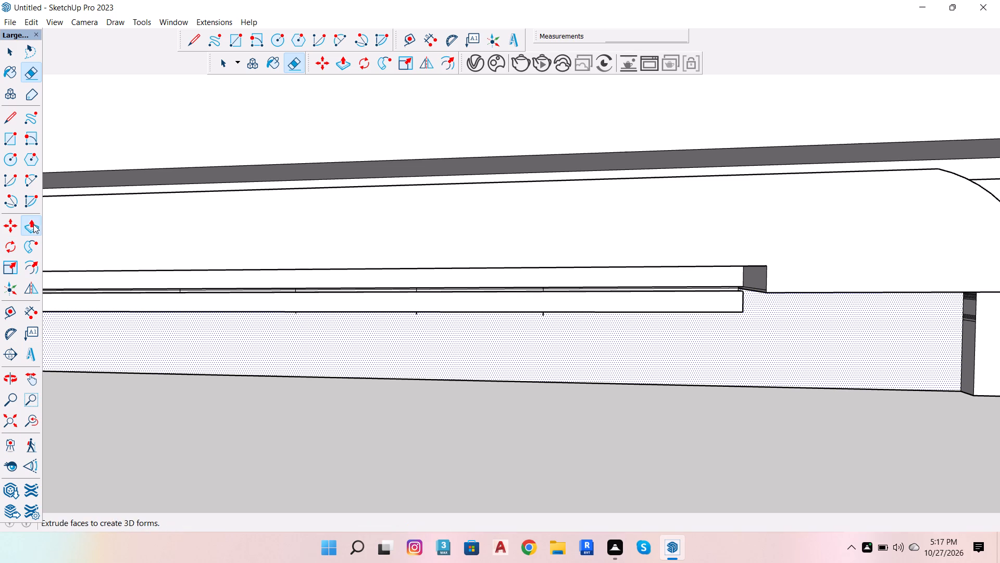
left_click(480, 340)
scroll(446, 344, "down", 5)
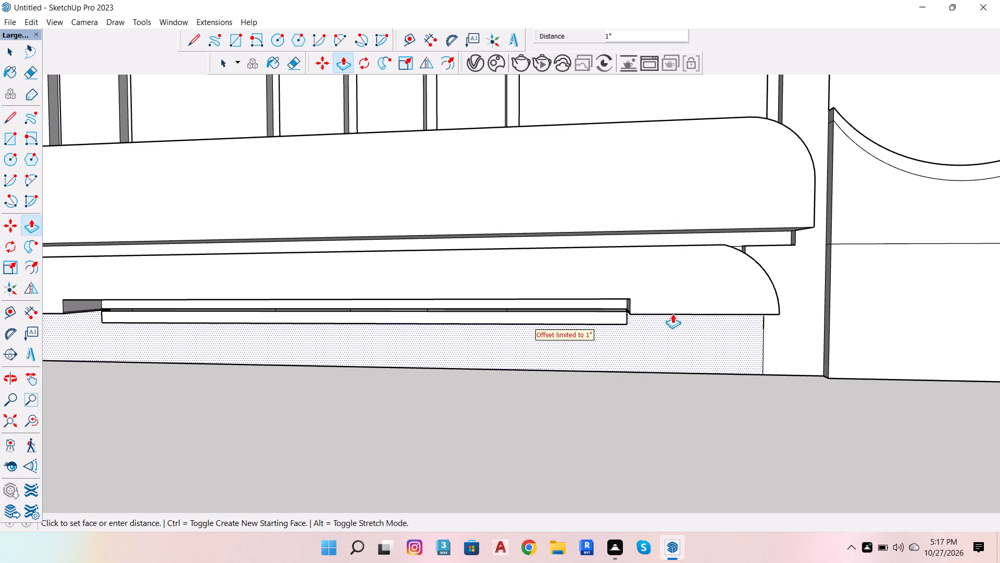
left_click(703, 299)
Extrude the lower base panel a further 4", flush with the rounded base panel's front face.
scroll(719, 344, "up", 4)
left_click(717, 347)
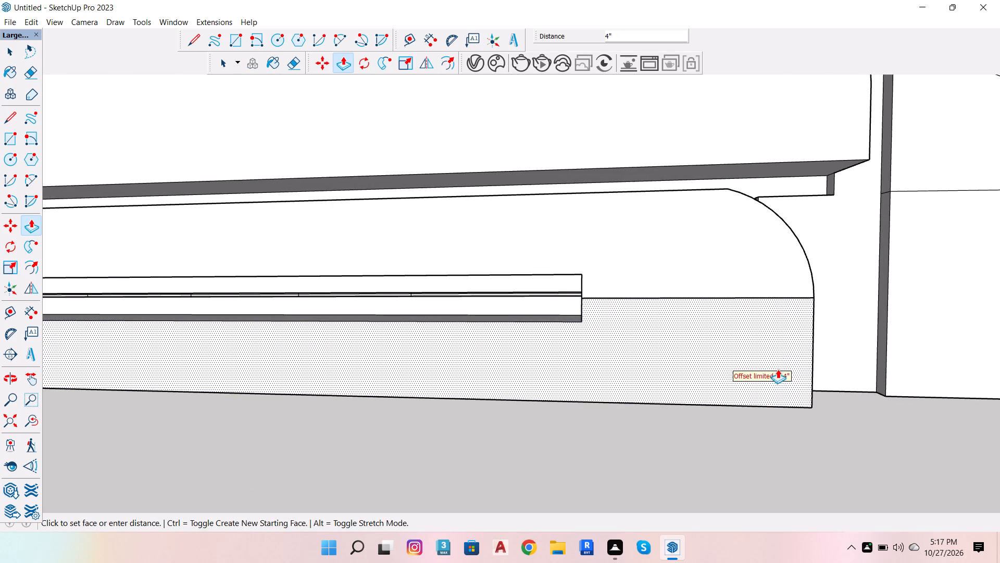
left_click(777, 276)
key("space")
Extrude the face of the upper horizontal strip recessed in the bed base outward by 6".
key("o")
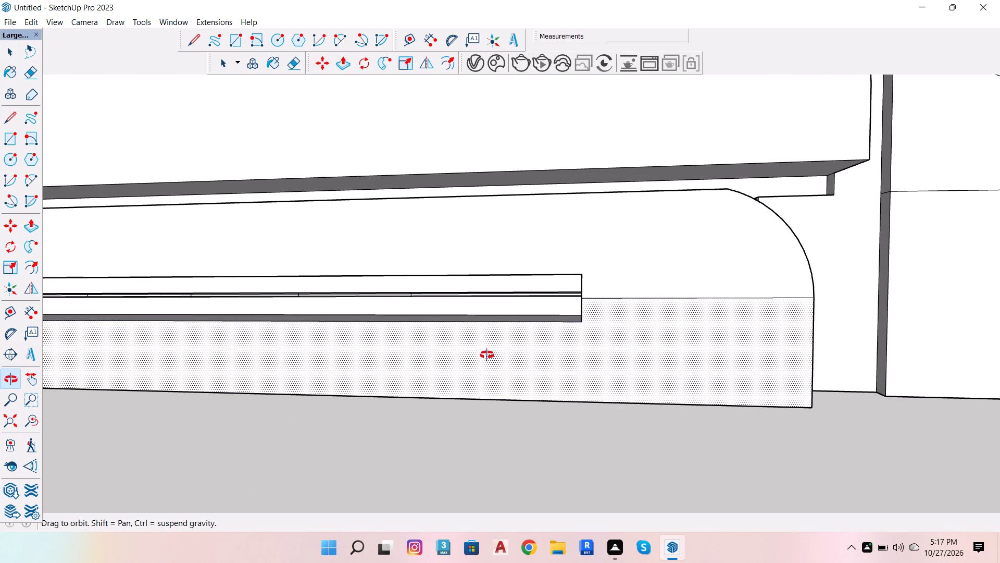
scroll(512, 299, "up", 2)
left_click_drag(494, 309, 509, 241)
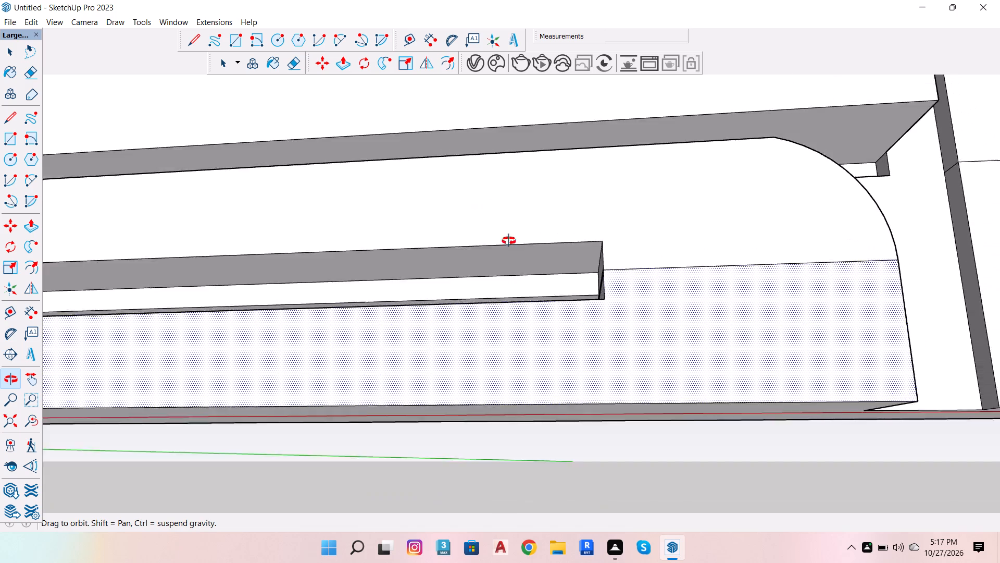
left_click_drag(509, 241, 527, 284)
key("space")
left_click(561, 281)
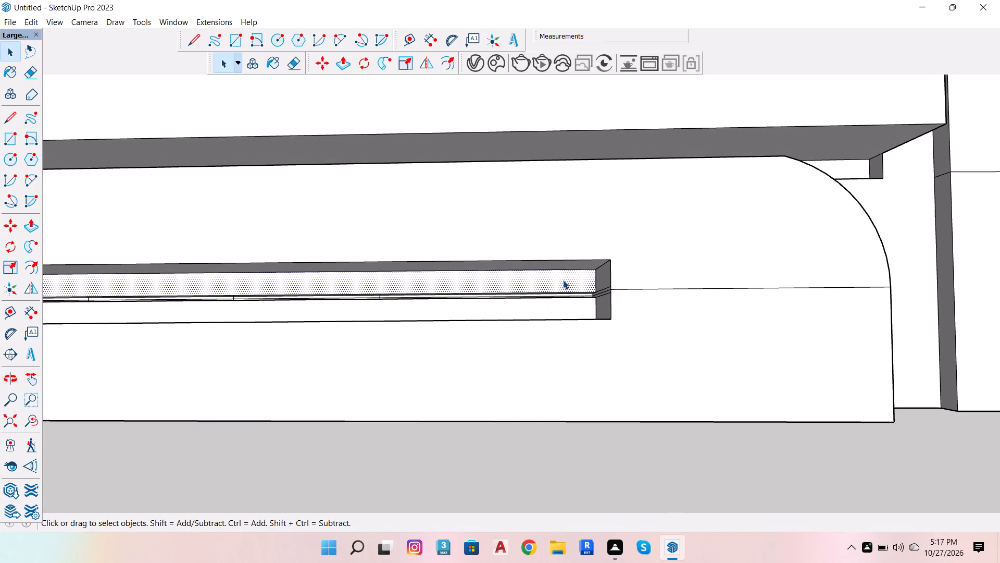
key("p")
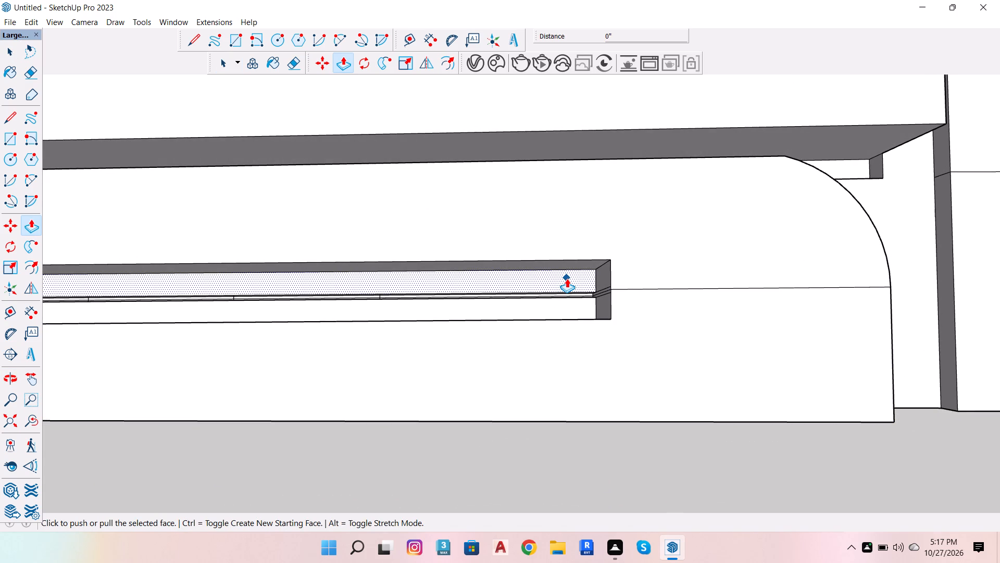
left_click(572, 276)
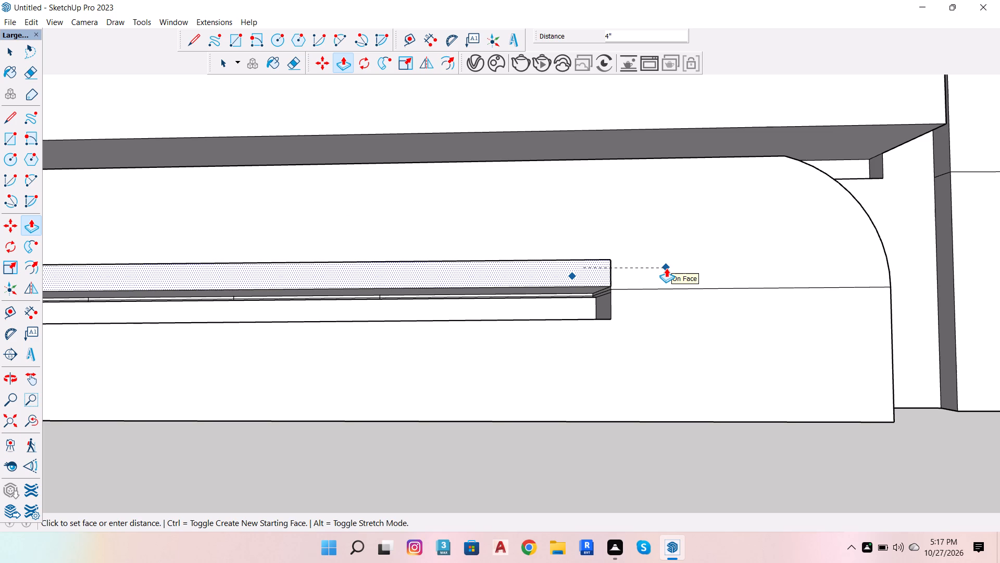
key("6")
key("Return")
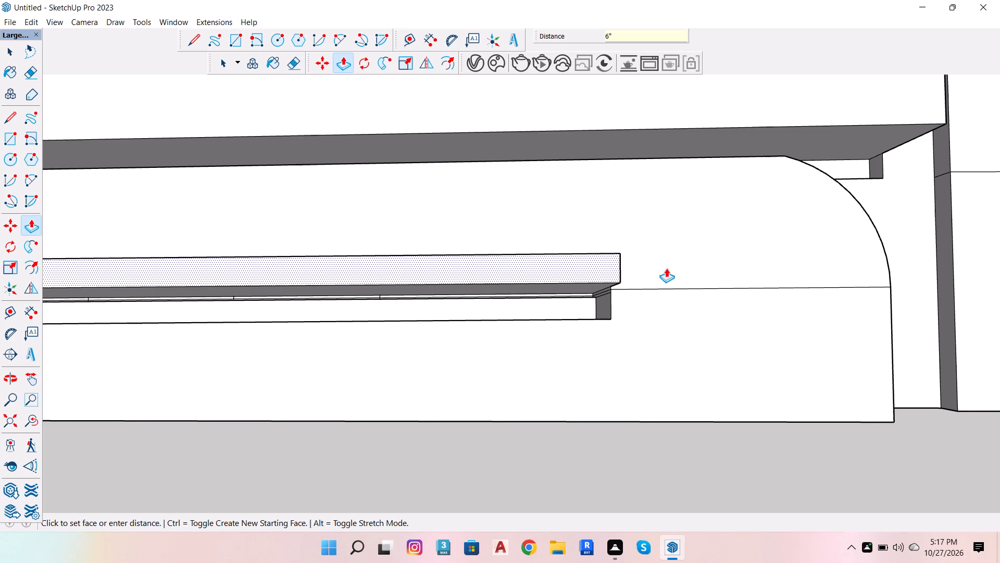
Extrude the lower horizontal strip outward, level with the upper strip's front face.
key("space")
left_click(590, 310)
key("p")
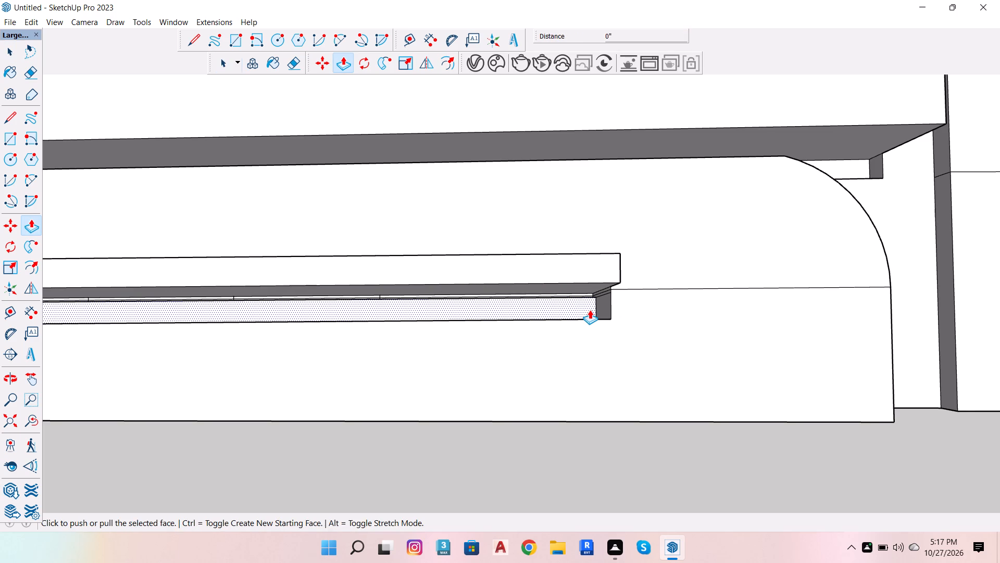
left_click(590, 310)
left_click(604, 268)
scroll(639, 368, "down", 3)
key("space")
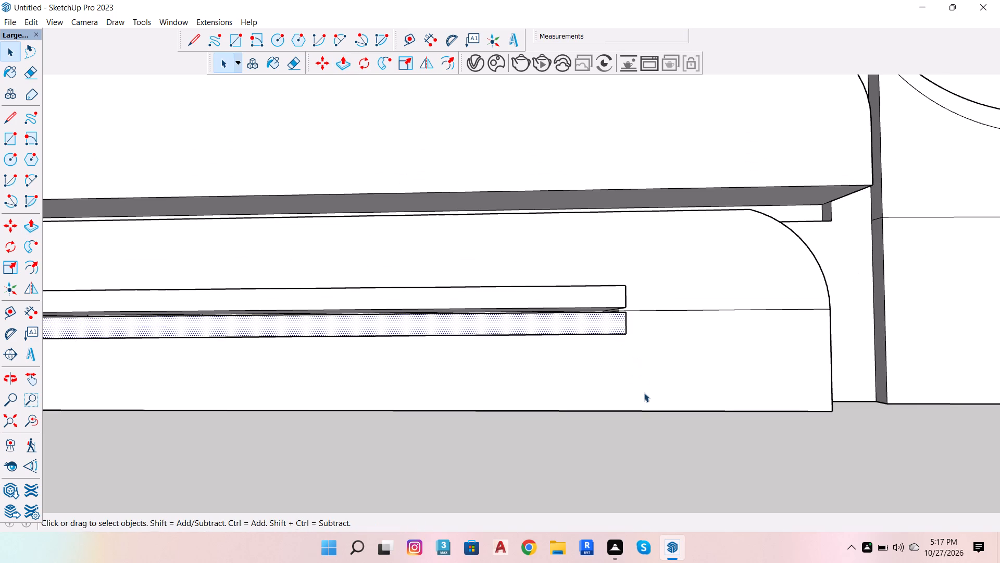
Measure how far the upper strip projects from the base panel along its top end edge.
key("o")
left_click_drag(637, 325, 463, 398)
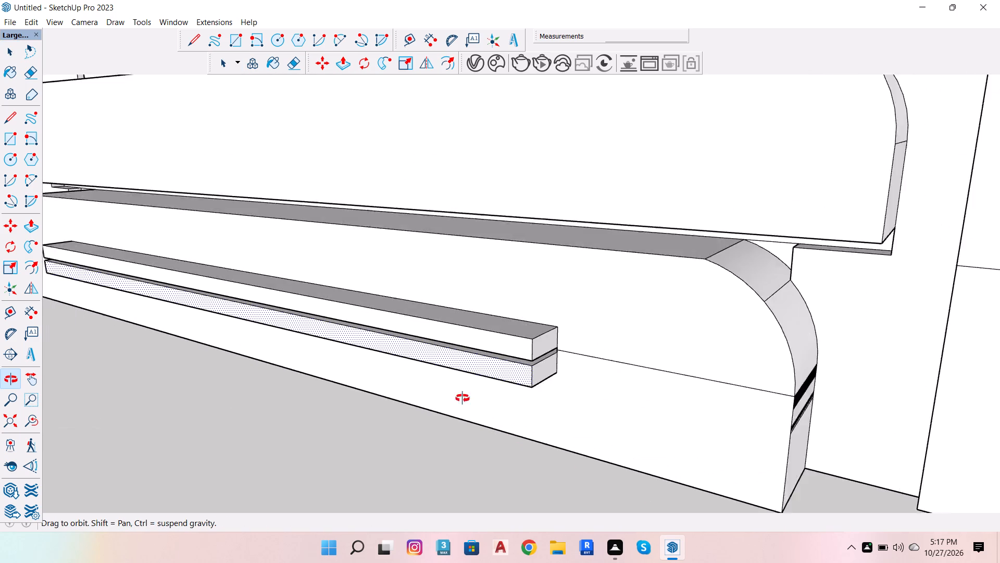
left_click_drag(463, 398, 436, 372)
scroll(823, 391, "up", 3)
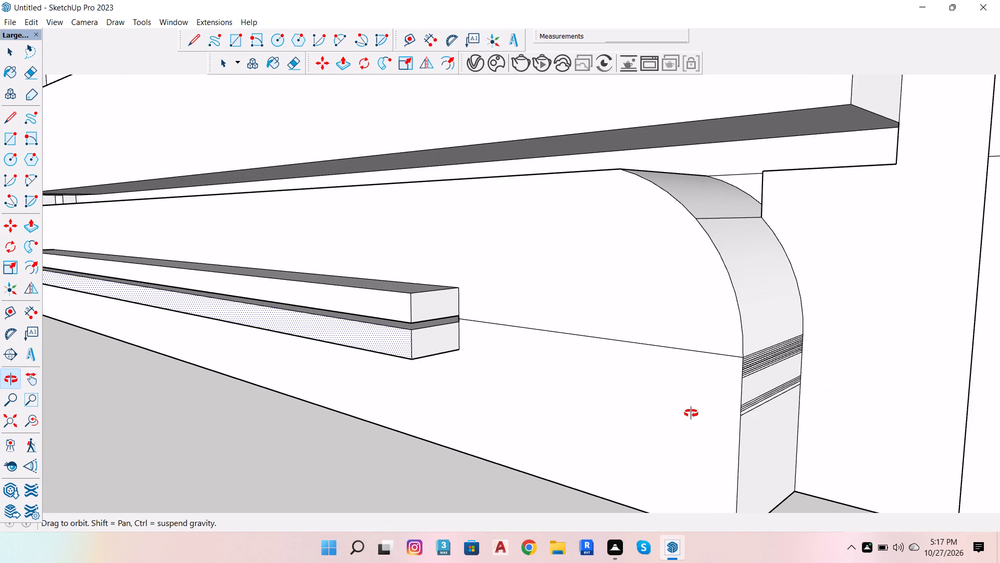
key("space")
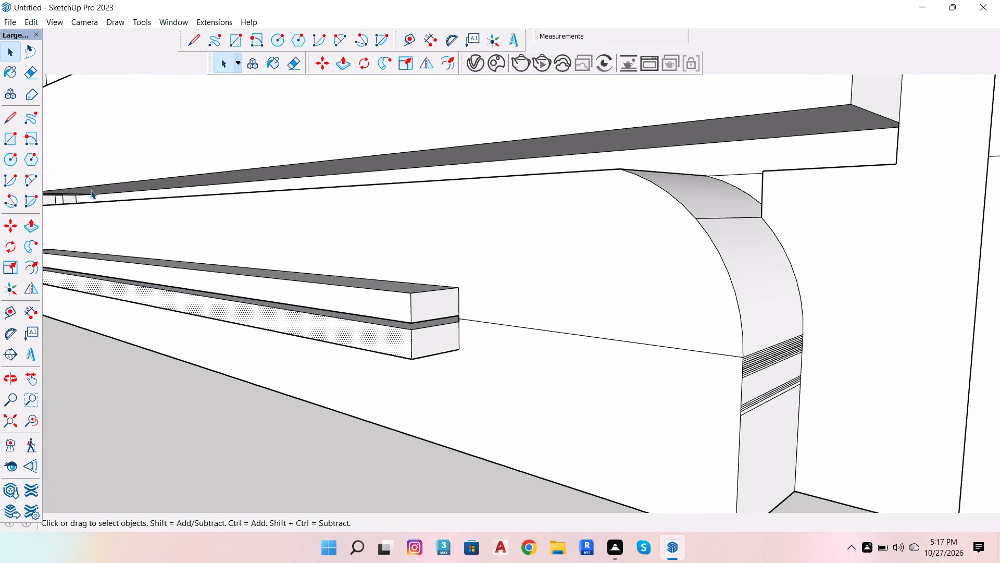
left_click(20, 310)
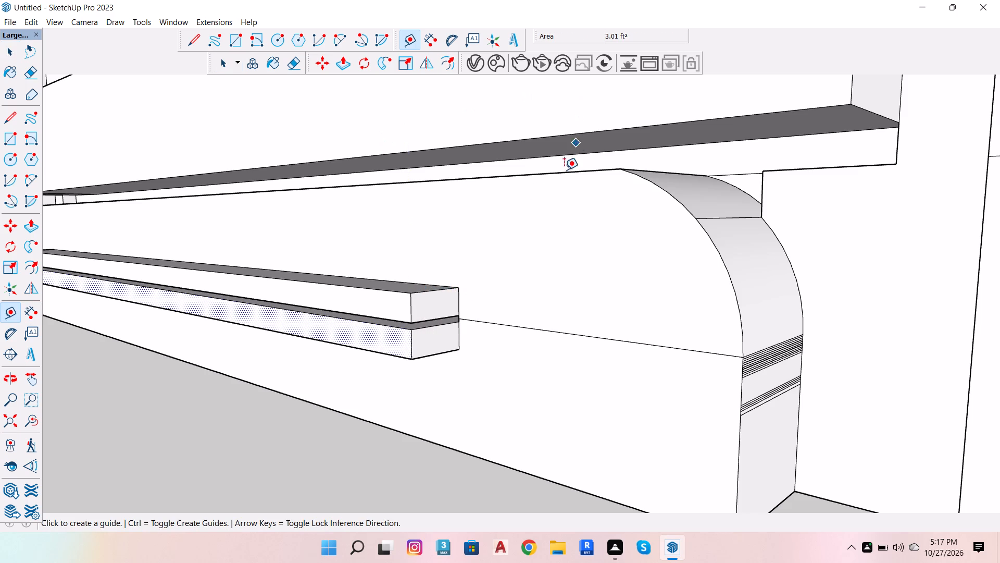
left_click(454, 288)
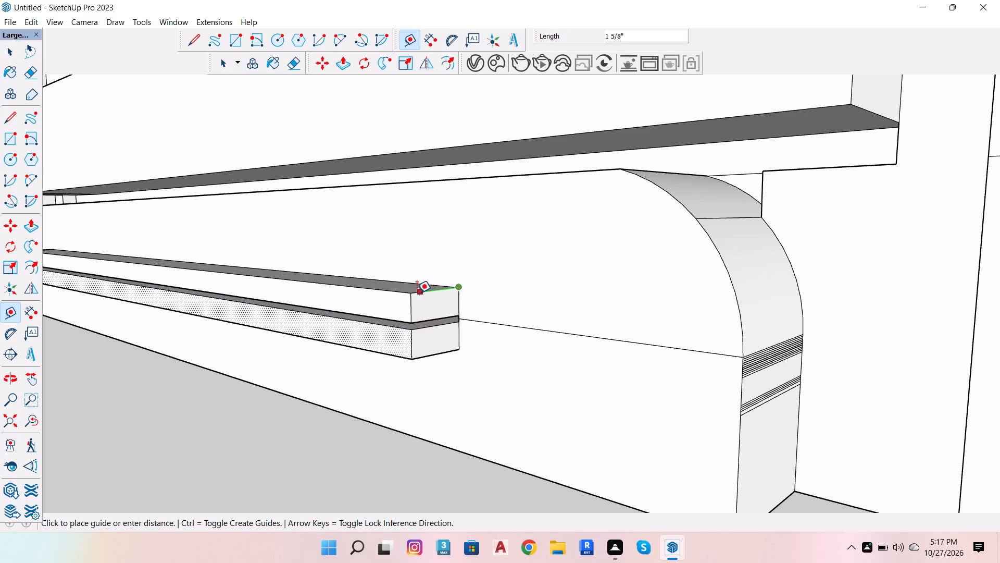
left_click(411, 294)
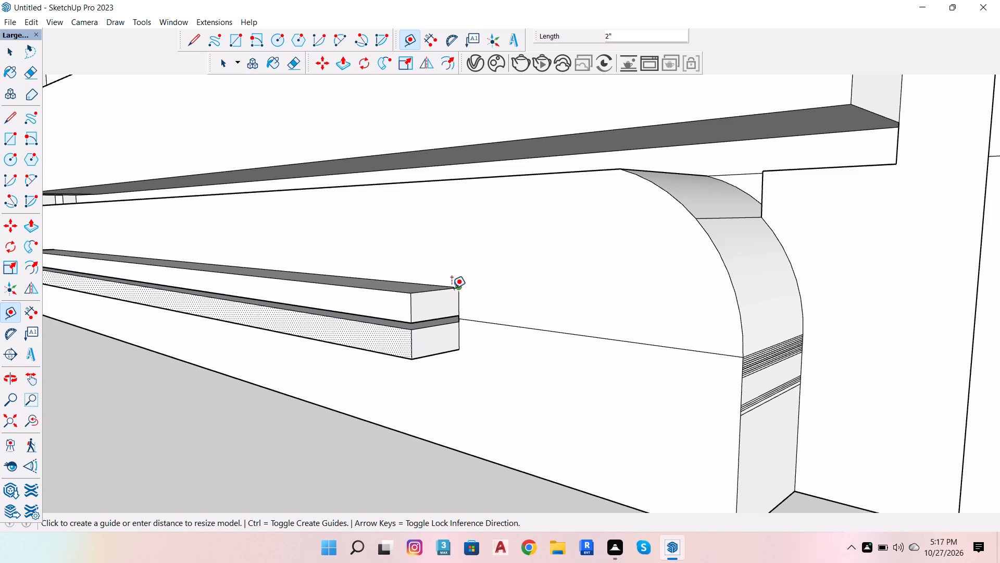
left_click(452, 288)
left_click(412, 295)
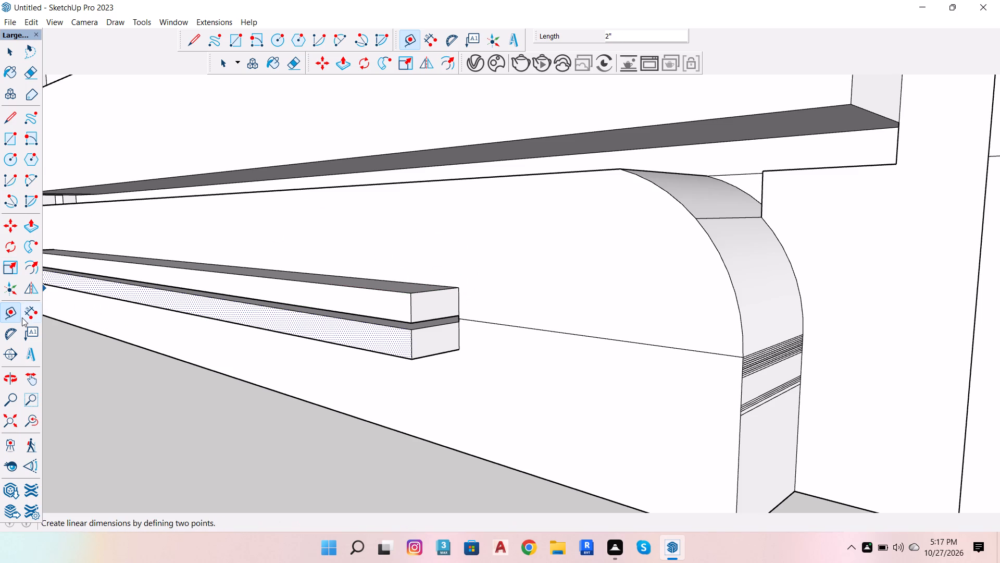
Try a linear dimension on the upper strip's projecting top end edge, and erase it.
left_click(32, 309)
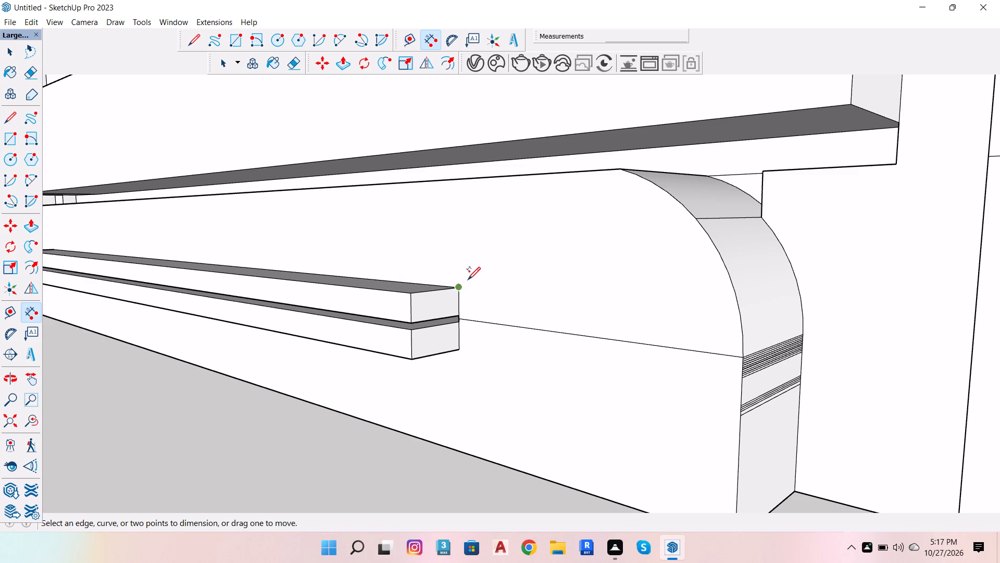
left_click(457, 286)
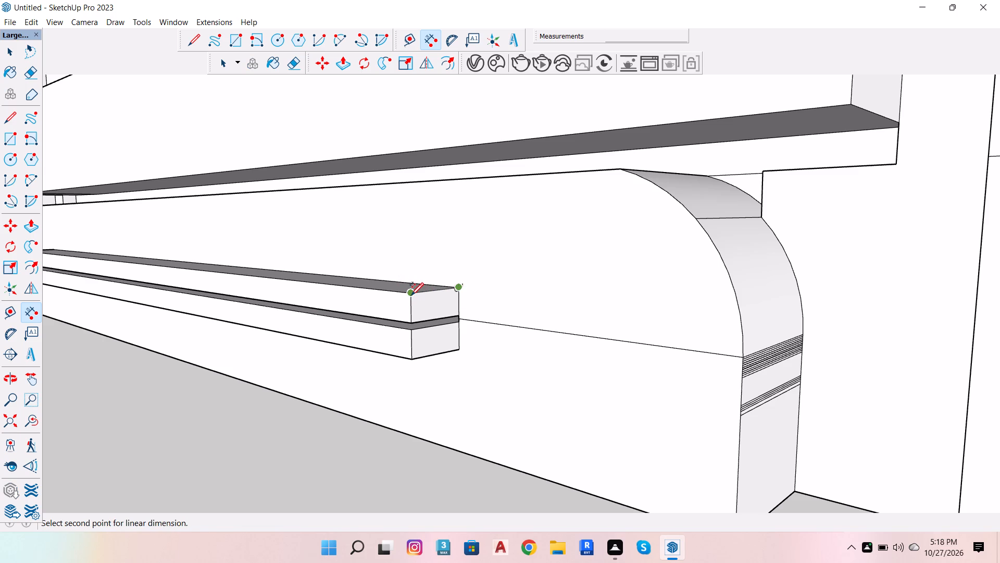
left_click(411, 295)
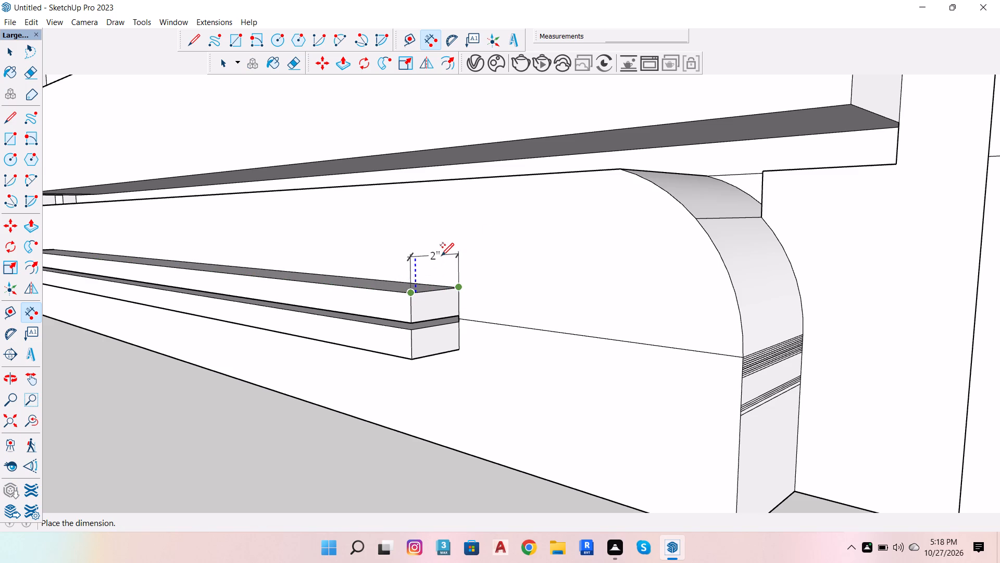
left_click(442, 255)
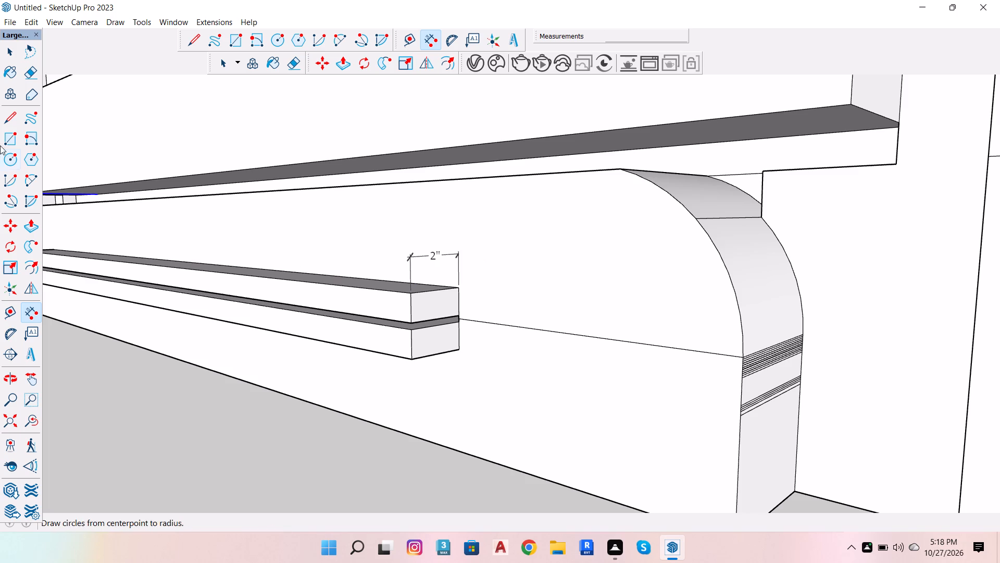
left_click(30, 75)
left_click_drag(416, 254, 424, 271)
Examine the two projecting strips and the gap between them on the bed base from the front and from below.
scroll(387, 268, "down", 6)
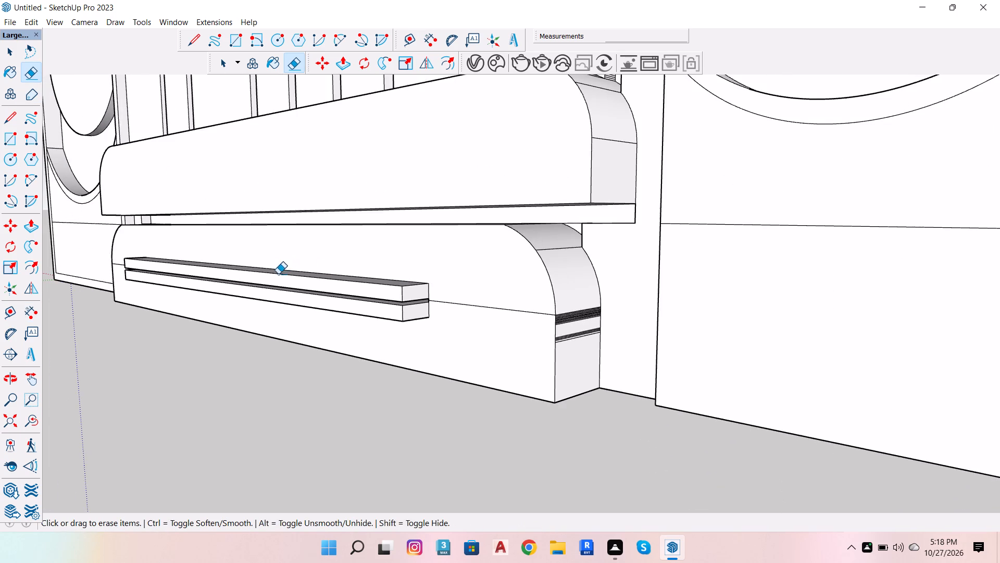
scroll(277, 276, "up", 4)
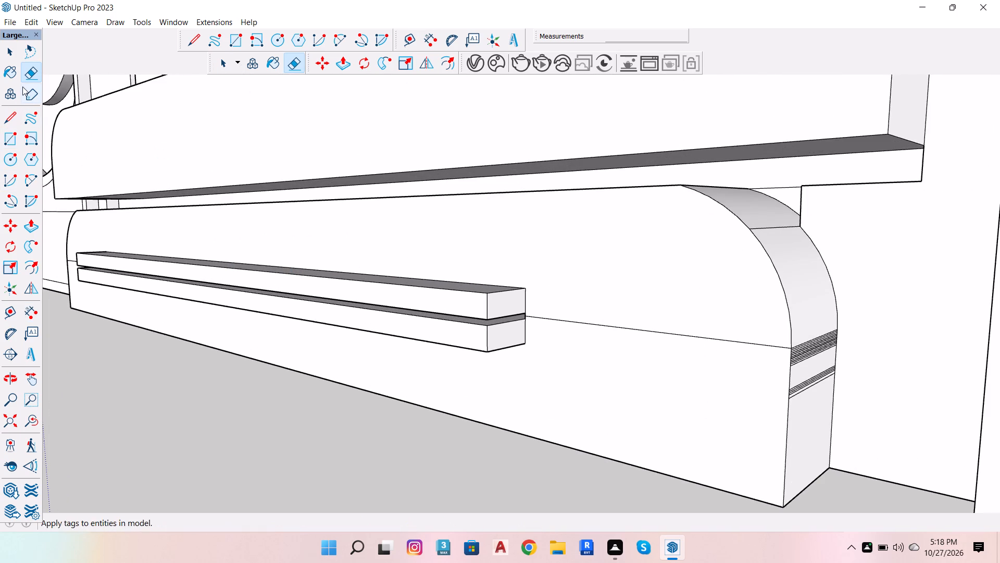
left_click(11, 381)
left_click_drag(407, 219, 701, 215)
scroll(676, 199, "down", 7)
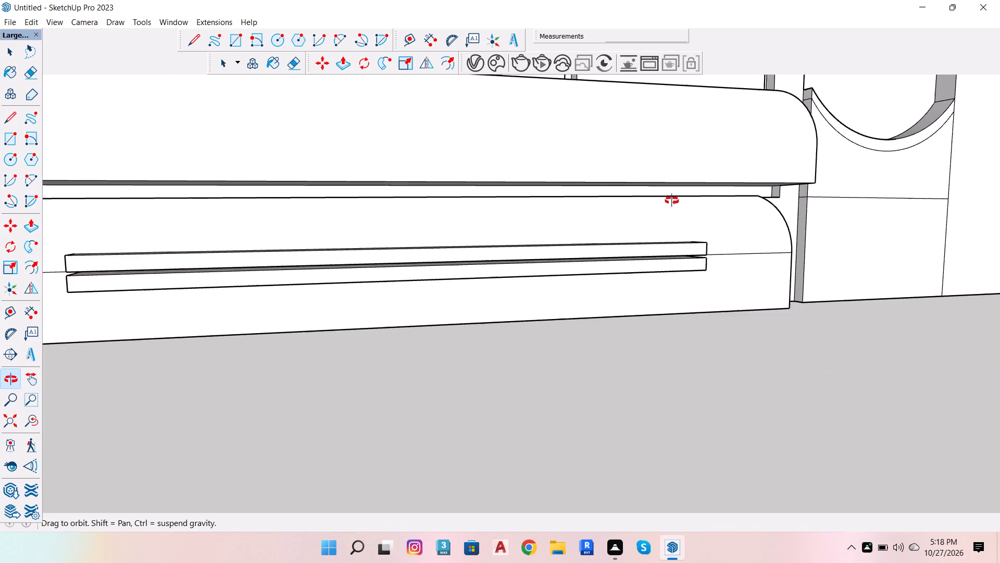
scroll(152, 265, "up", 5)
left_click_drag(103, 318, 104, 273)
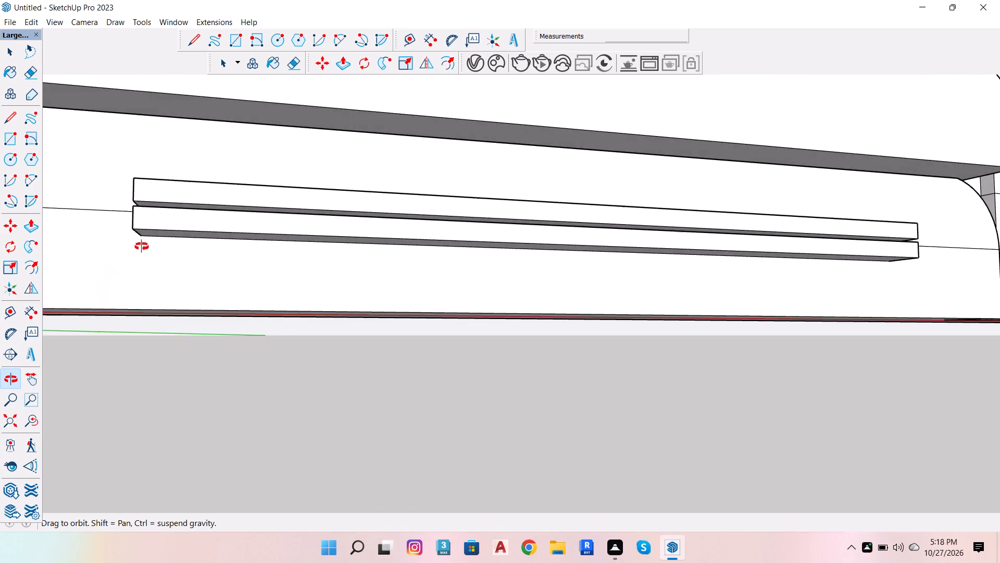
scroll(192, 210, "up", 13)
scroll(213, 181, "up", 9)
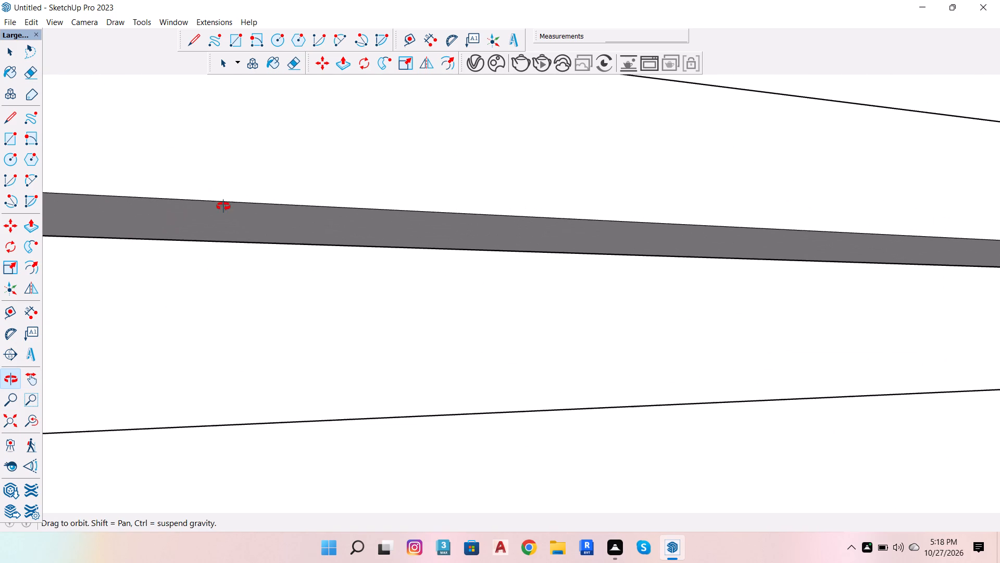
left_click_drag(231, 247, 187, 290)
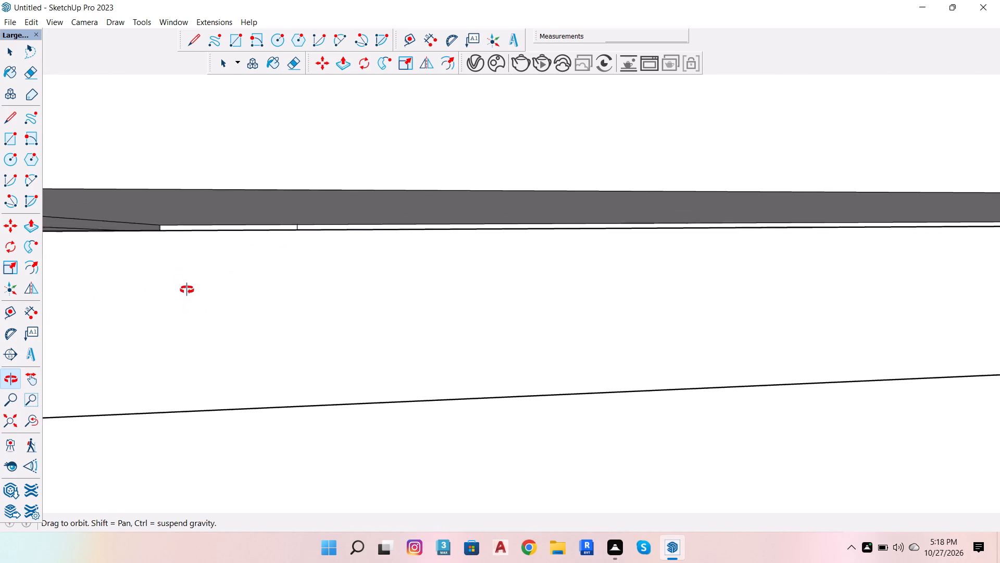
left_click_drag(187, 290, 187, 297)
scroll(189, 249, "down", 7)
scroll(198, 289, "down", 14)
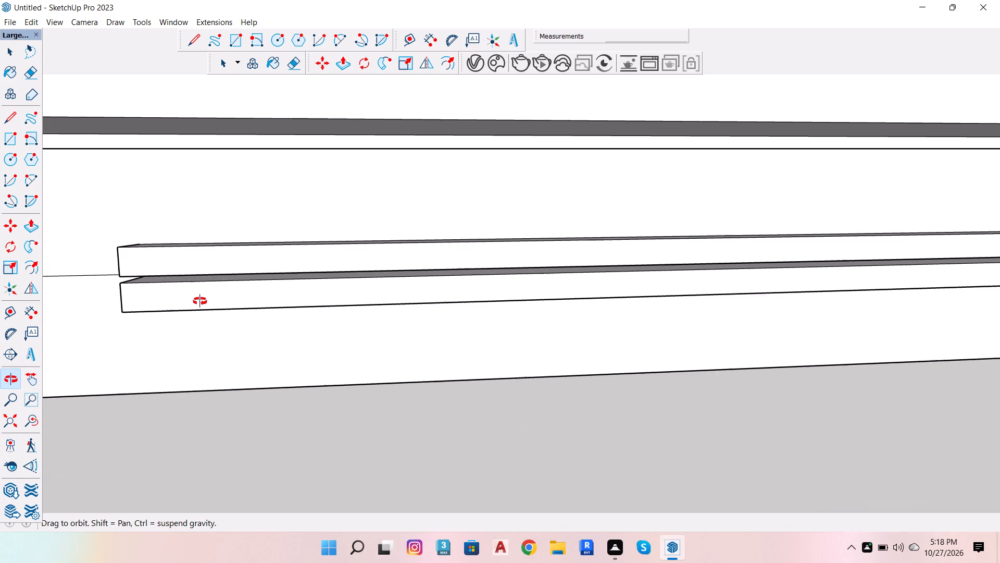
Examine the headboard slab, the base panel and its two projecting strips from the front and from below.
scroll(236, 221, "down", 8)
scroll(273, 248, "down", 6)
scroll(594, 187, "up", 5)
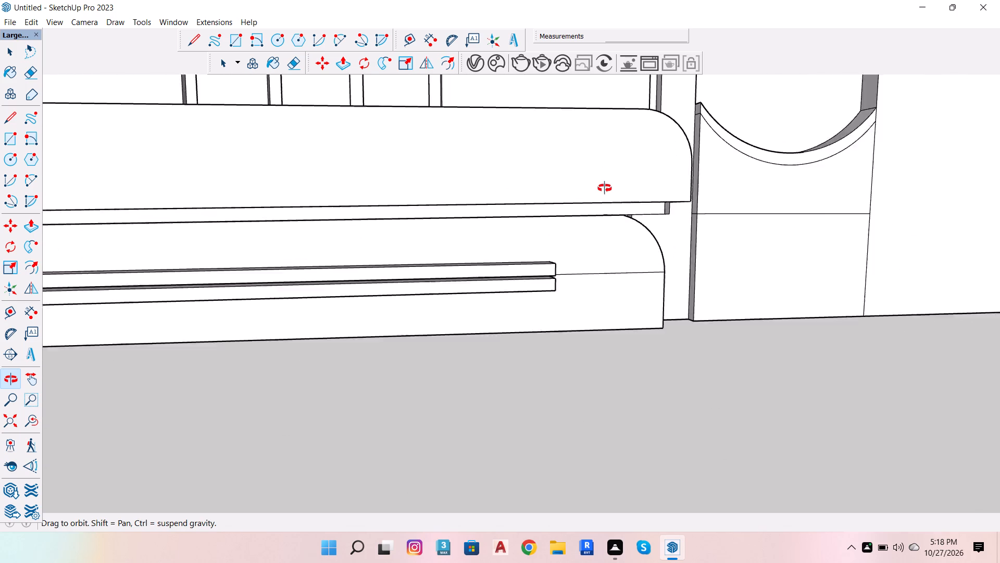
scroll(605, 188, "up", 1)
scroll(627, 208, "down", 6)
left_click_drag(638, 234, 478, 142)
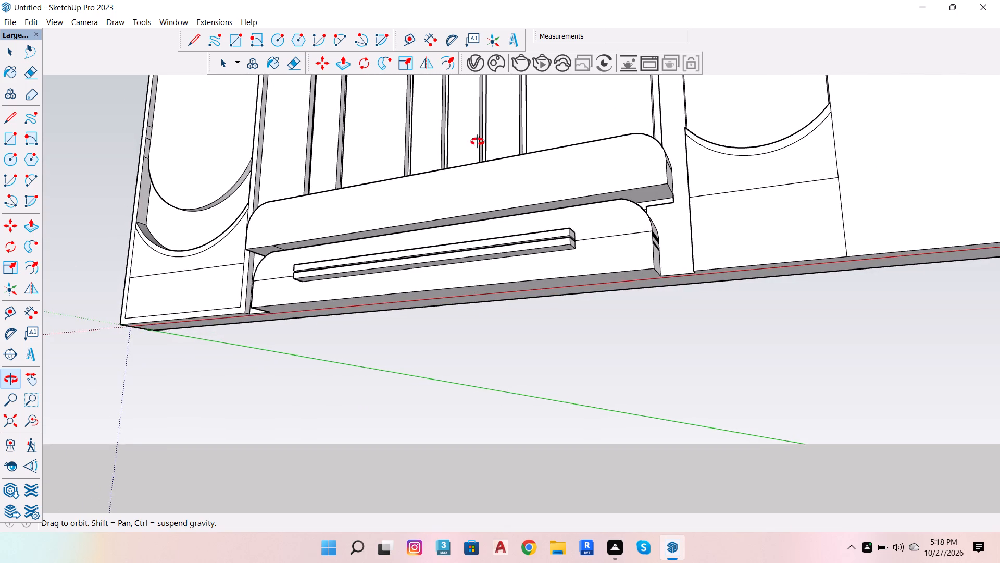
left_click_drag(478, 142, 683, 273)
scroll(685, 257, "down", 6)
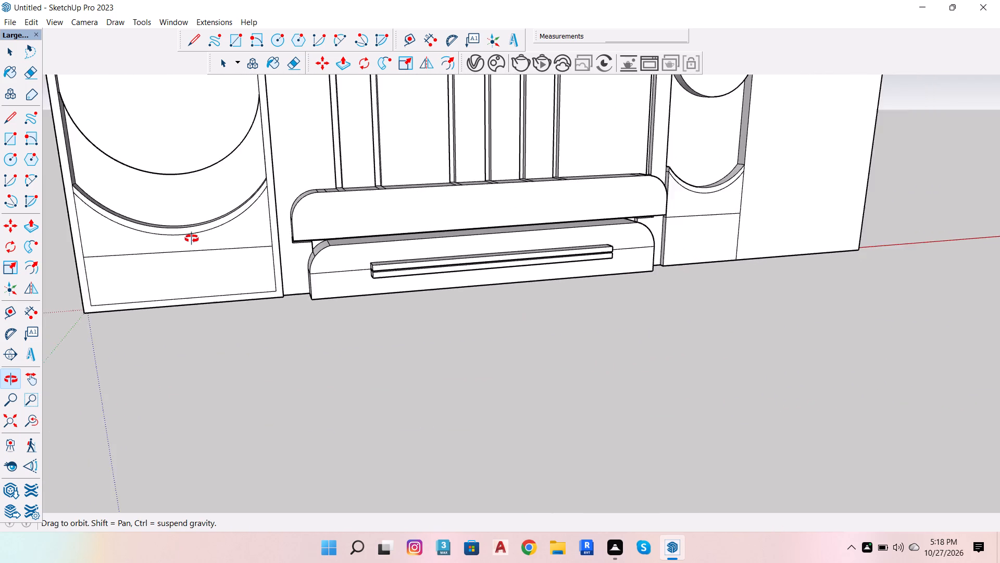
Extrude the narrow recessed band under the headboard slab outward by 1" and another 4", flush with the slab's front face.
scroll(192, 239, "up", 3)
scroll(429, 200, "up", 4)
scroll(263, 261, "up", 8)
left_click_drag(271, 258, 282, 176)
scroll(358, 251, "down", 3)
scroll(414, 235, "up", 5)
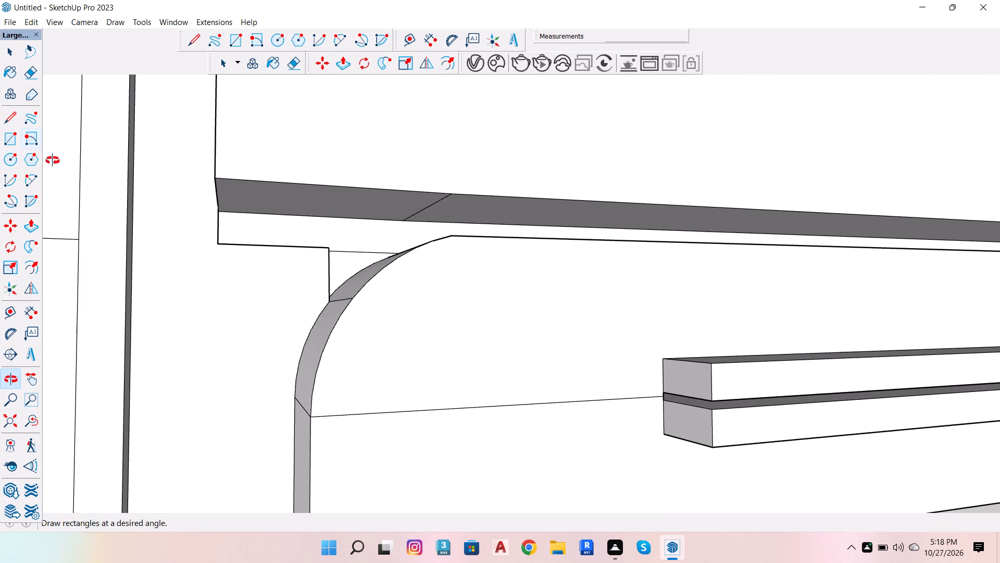
left_click(35, 223)
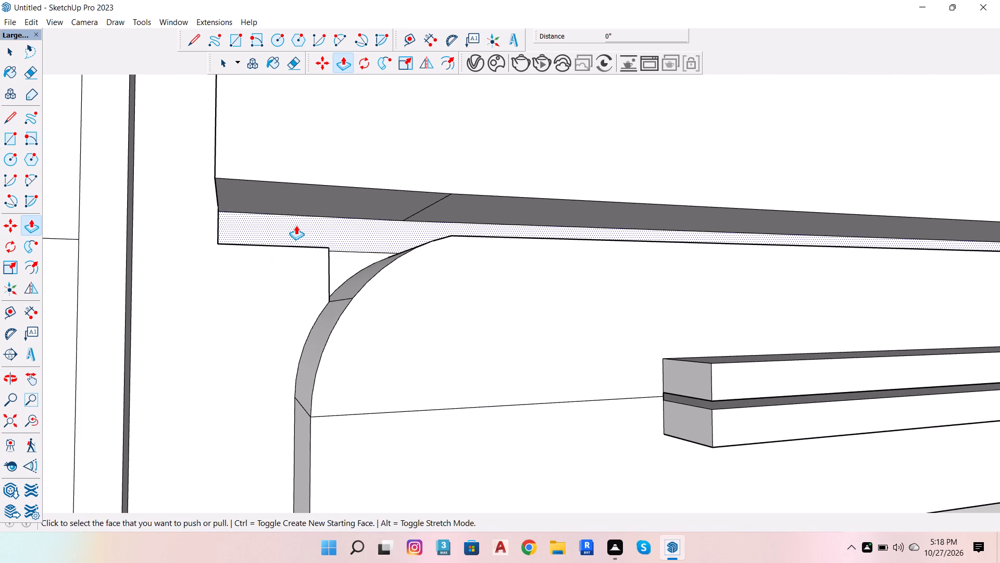
left_click(296, 225)
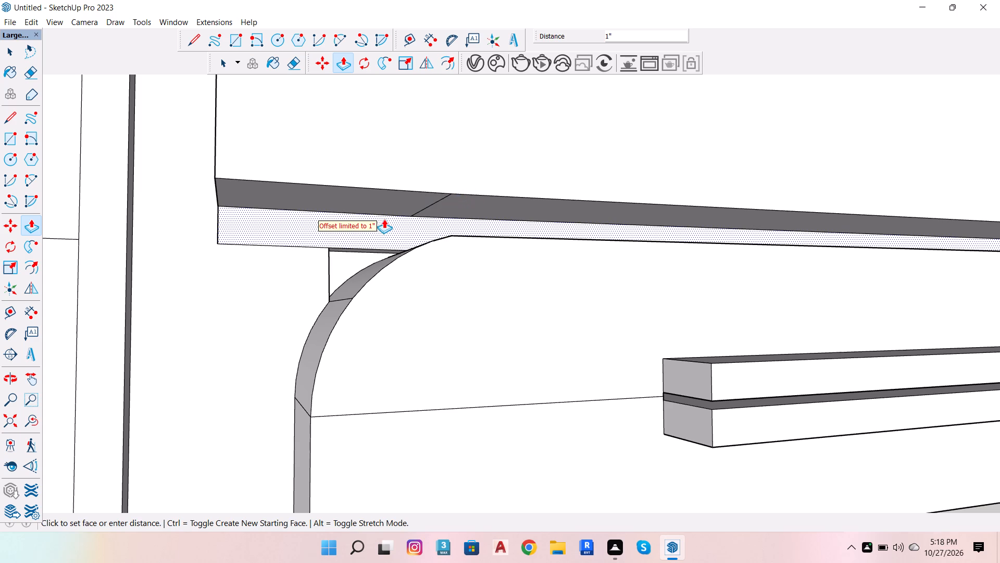
left_click(384, 219)
left_click(359, 233)
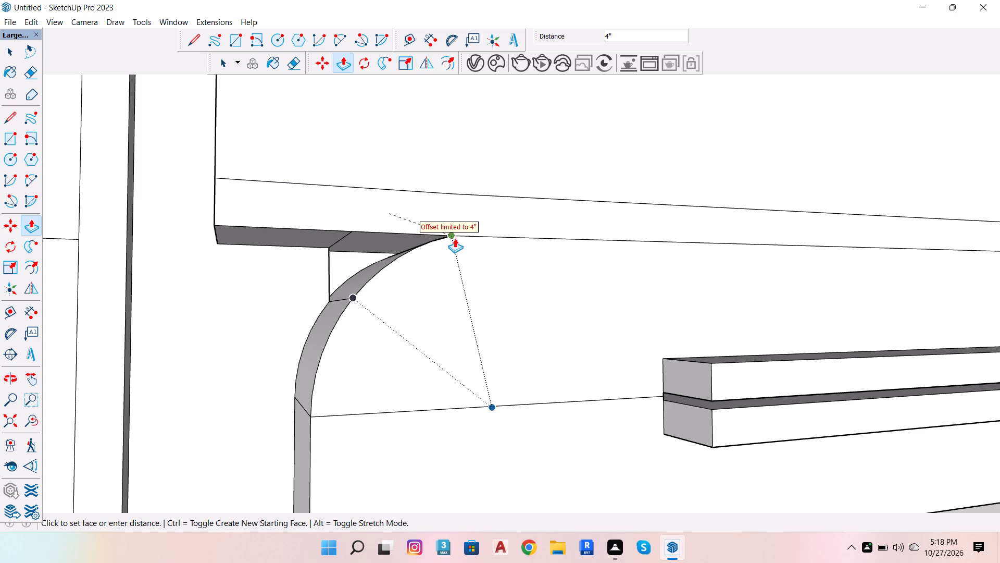
left_click(455, 238)
Extrude the band under the headboard slab a further 2" outward, level with the front face of the horizontal strips.
scroll(183, 183, "down", 6)
scroll(367, 244, "down", 5)
scroll(350, 205, "up", 3)
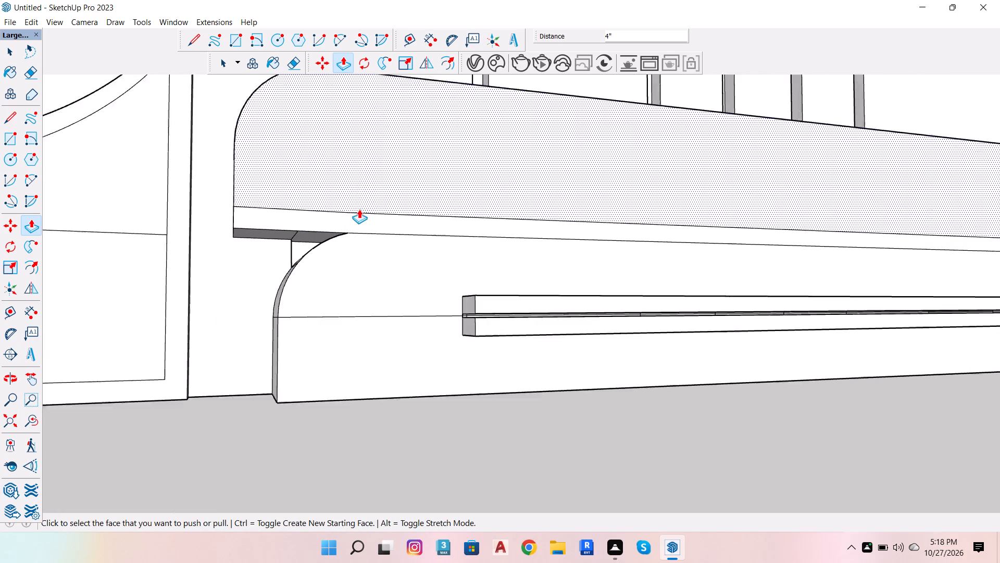
scroll(359, 209, "up", 2)
left_click(365, 218)
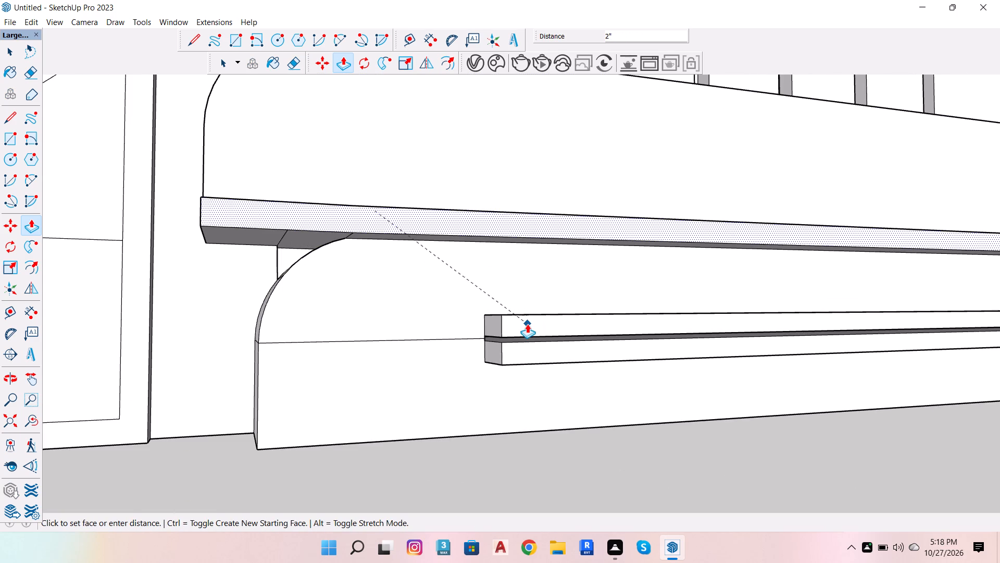
left_click(527, 324)
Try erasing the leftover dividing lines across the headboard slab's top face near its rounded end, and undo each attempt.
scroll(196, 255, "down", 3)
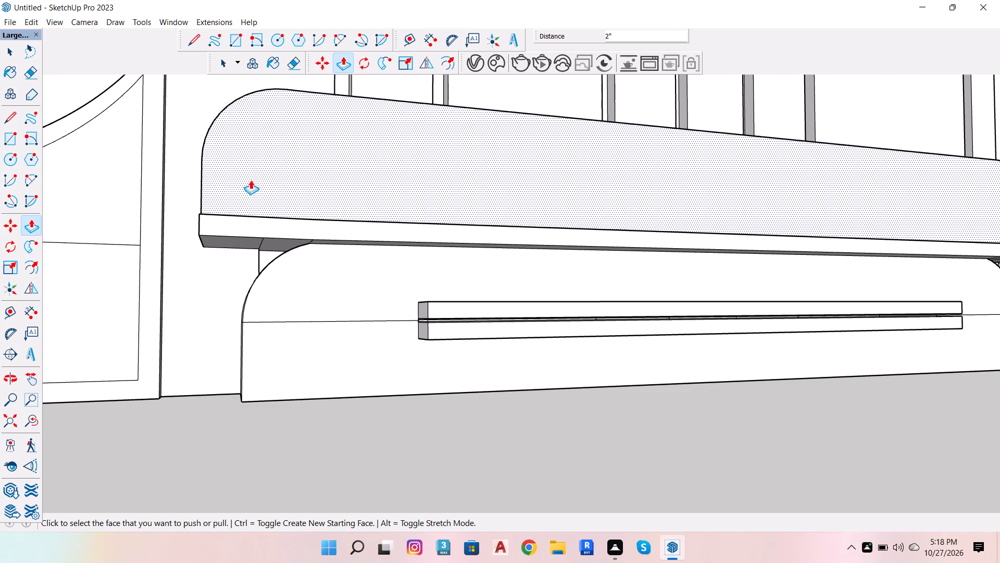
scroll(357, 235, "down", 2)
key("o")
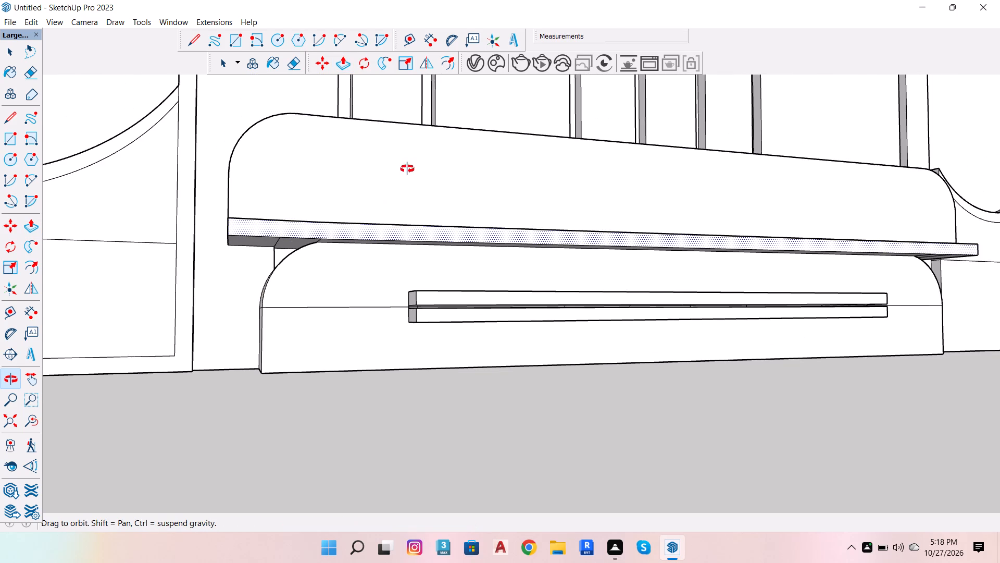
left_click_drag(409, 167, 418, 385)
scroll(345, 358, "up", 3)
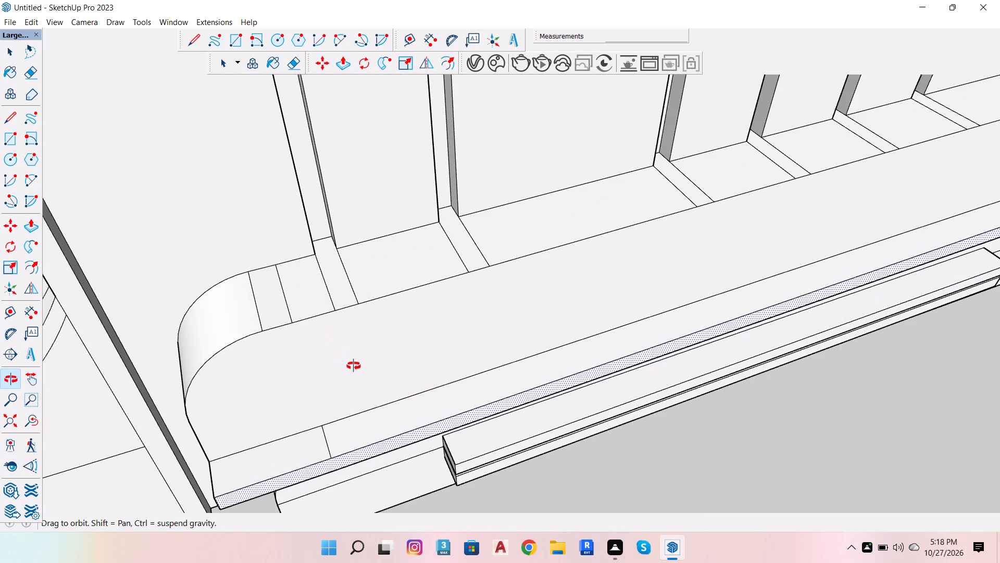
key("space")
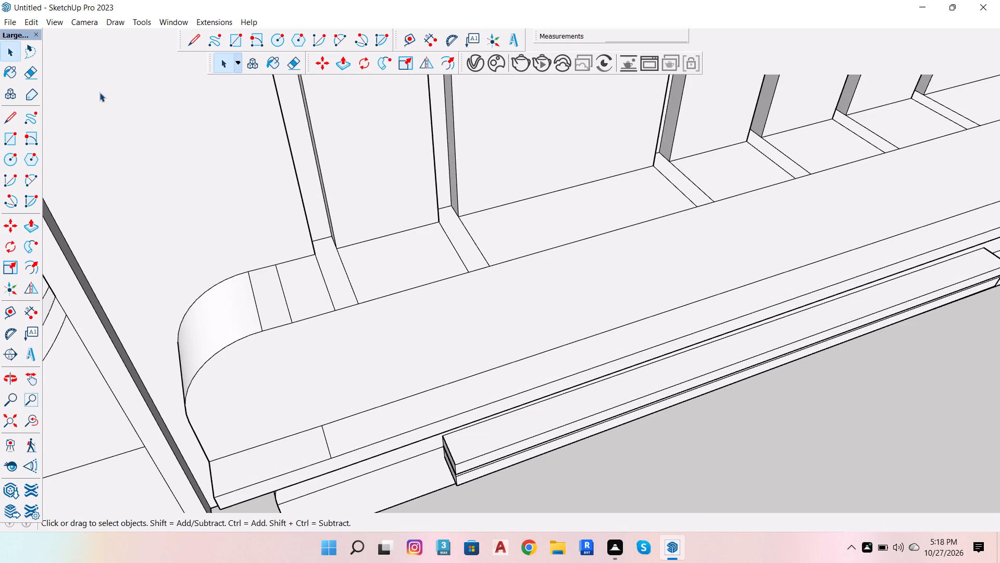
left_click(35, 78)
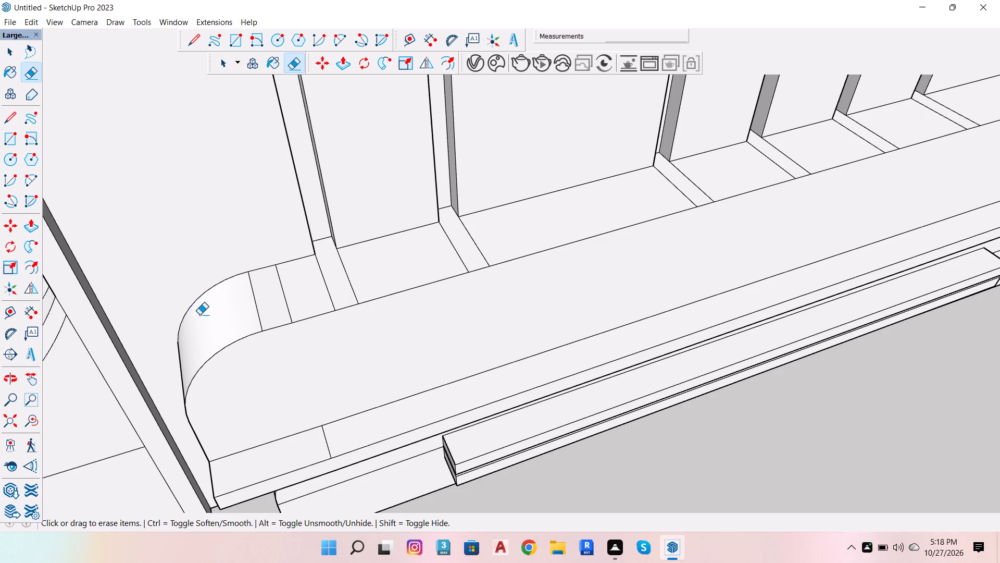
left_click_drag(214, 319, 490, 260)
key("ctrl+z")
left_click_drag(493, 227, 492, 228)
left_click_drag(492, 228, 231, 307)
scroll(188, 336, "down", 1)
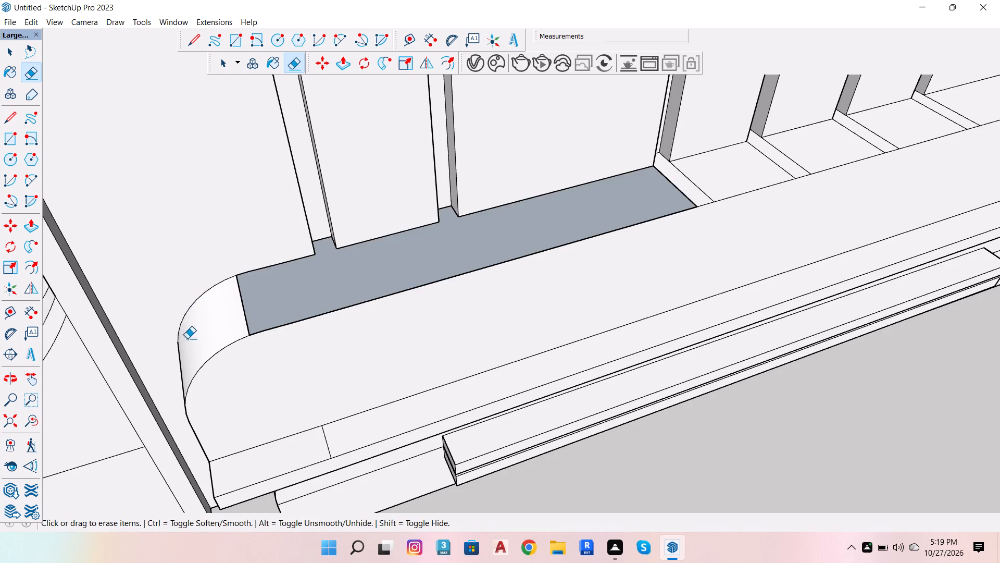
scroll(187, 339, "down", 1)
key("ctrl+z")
Push the front face of the projecting band under the headboard slab back by 7/8".
scroll(481, 243, "down", 1)
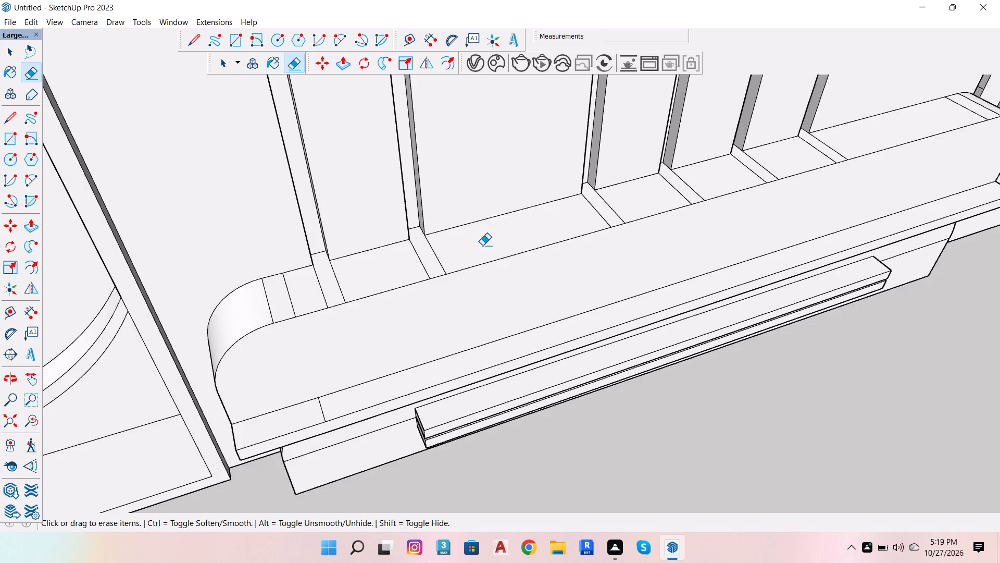
scroll(482, 246, "down", 2)
scroll(906, 116, "up", 2)
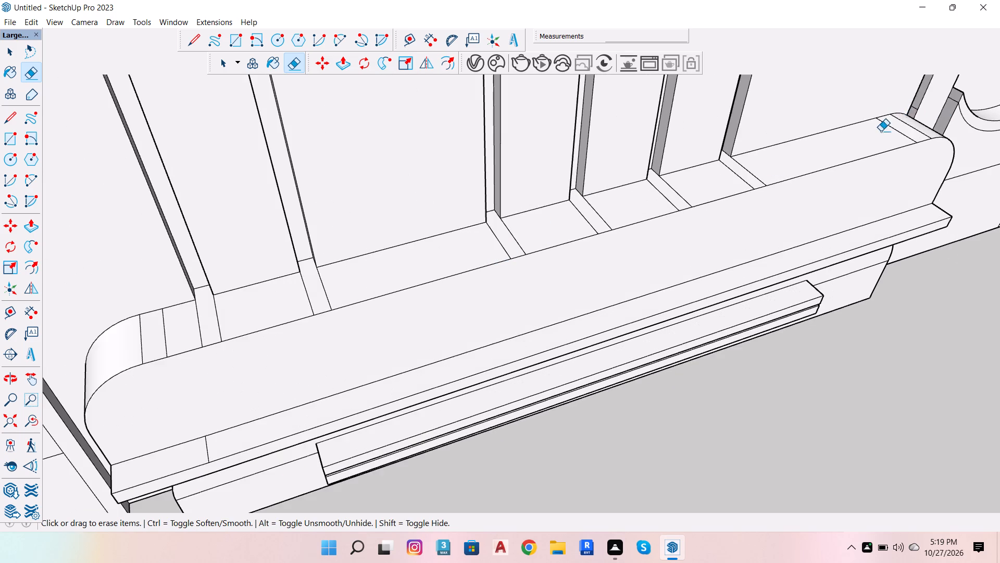
scroll(390, 234, "down", 5)
scroll(657, 265, "up", 4)
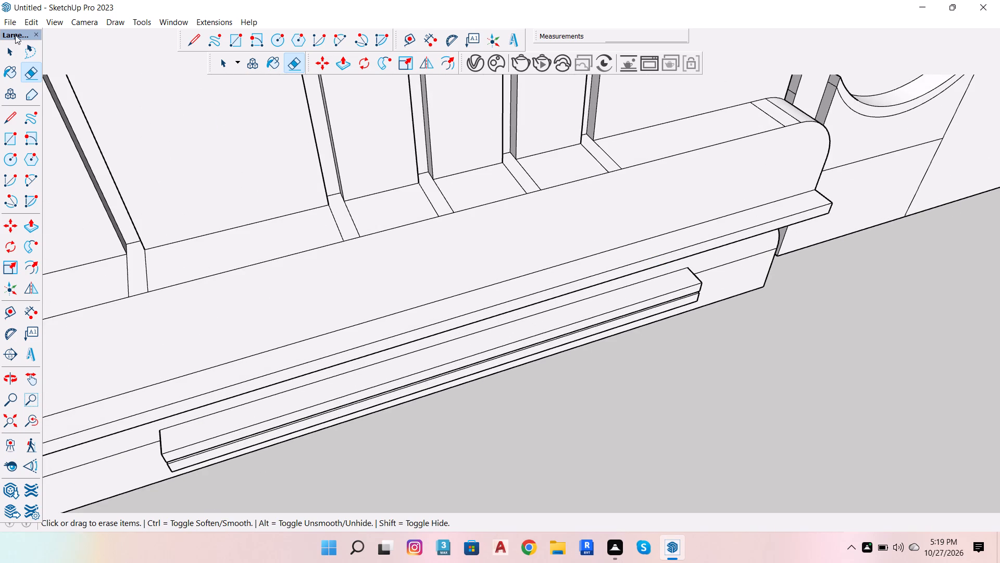
left_click(32, 226)
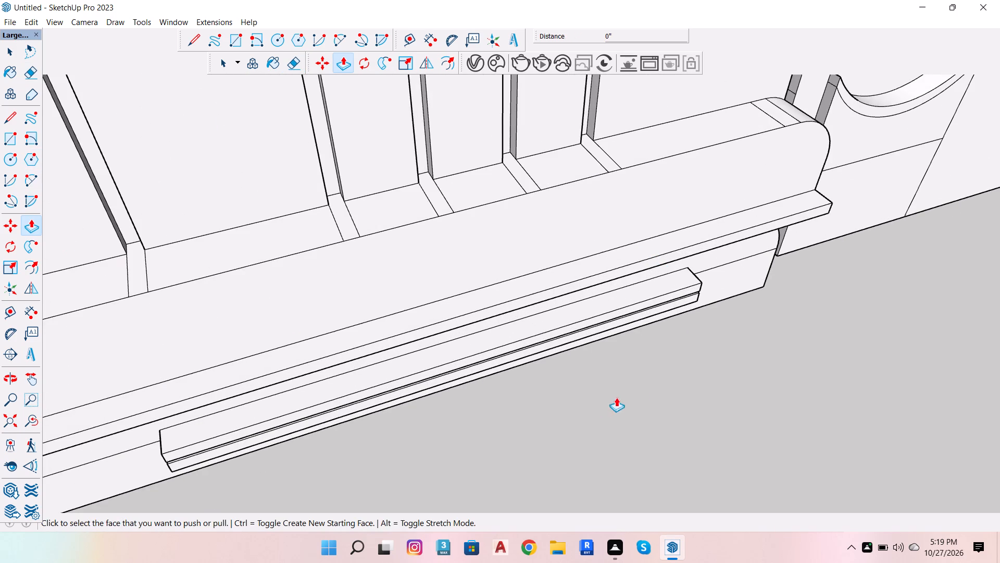
scroll(671, 317, "up", 3)
left_click(660, 237)
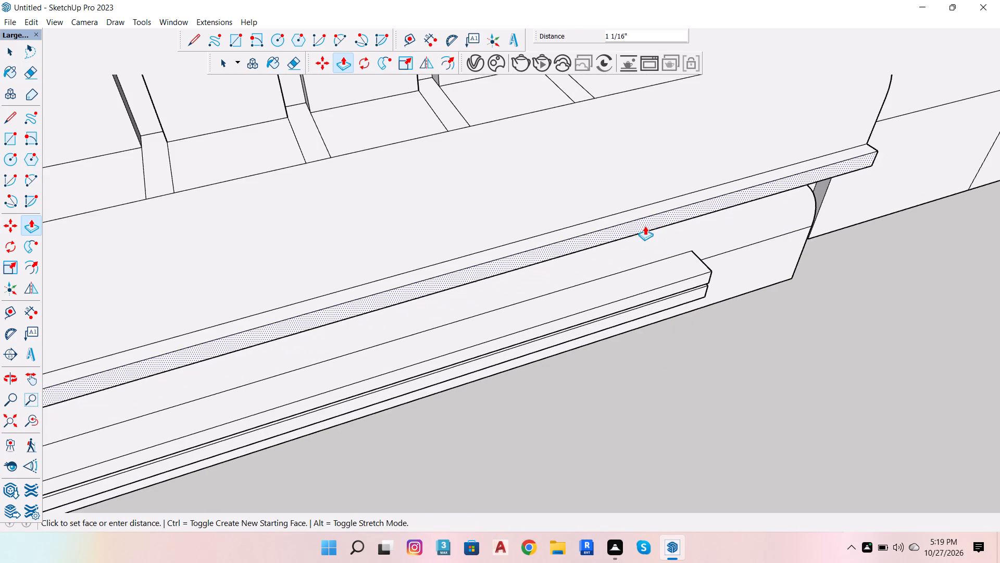
left_click(639, 239)
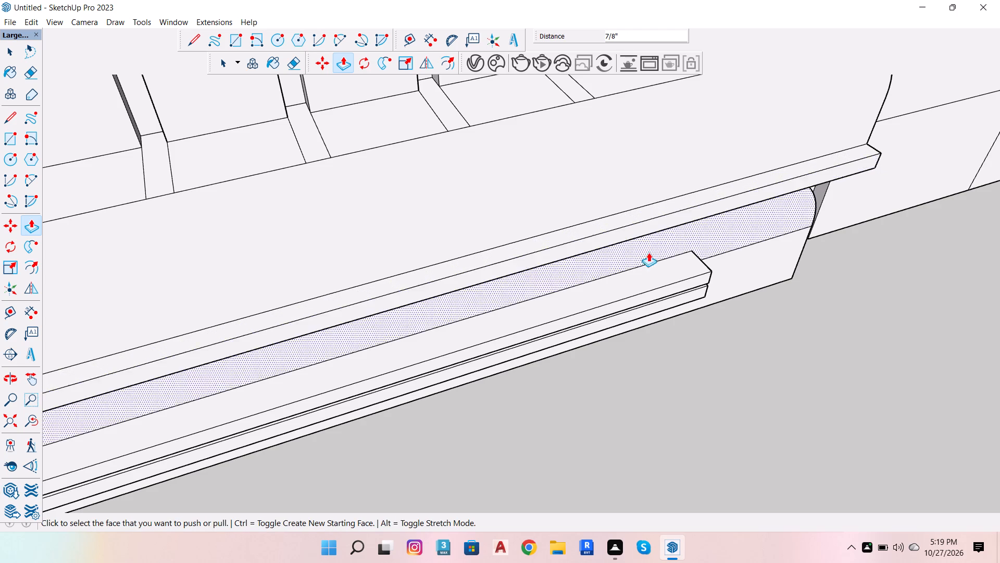
Push back the front faces of both horizontal strips on the base panel, the lower one by 3/4".
scroll(640, 284, "down", 11)
scroll(655, 298, "up", 4)
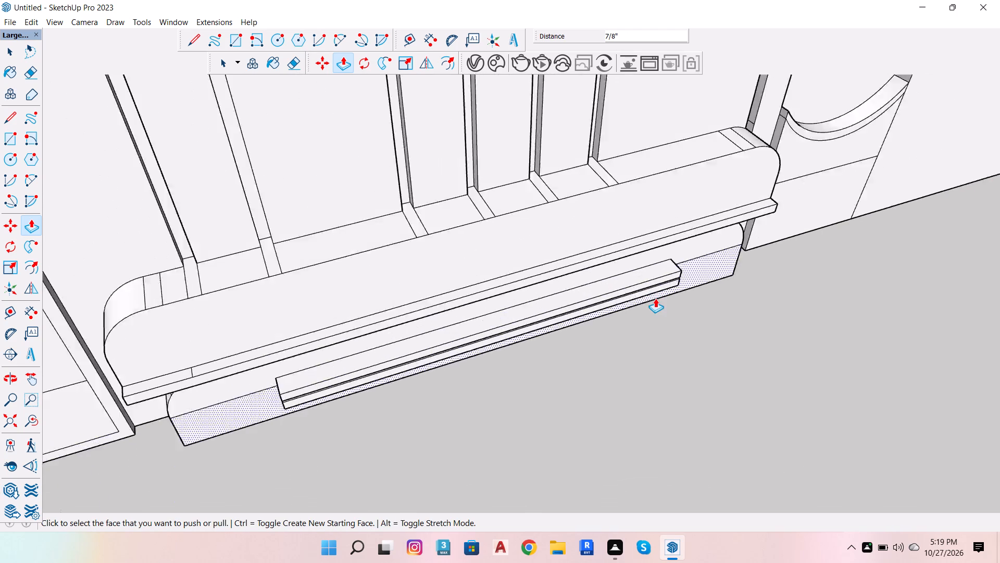
scroll(655, 298, "up", 11)
left_click(651, 280)
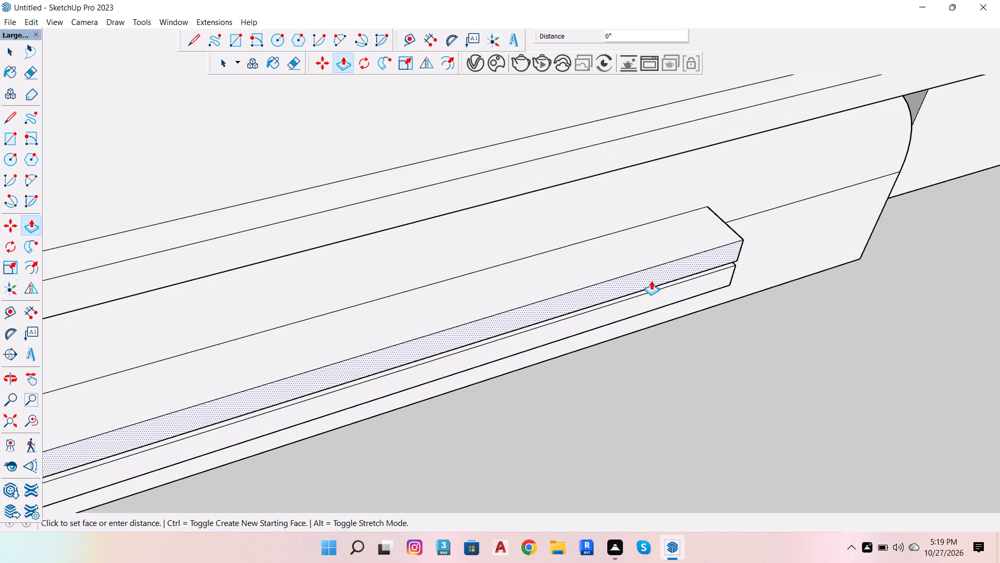
left_click(634, 270)
left_click(660, 304)
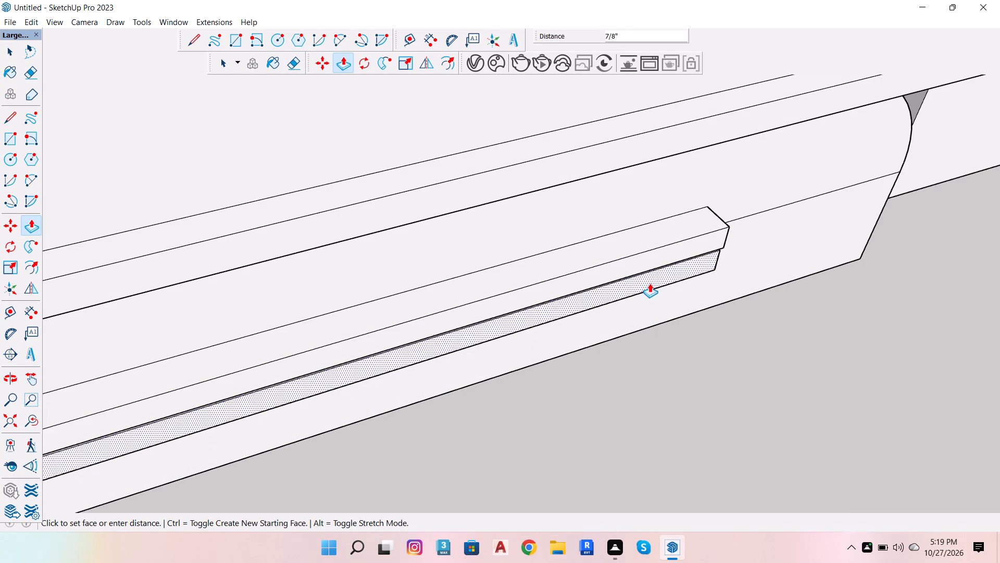
left_click(644, 266)
Erase the four pairs of cross lines on the headboard slab's top face at the group of four vertical wall grooves.
scroll(648, 291, "down", 6)
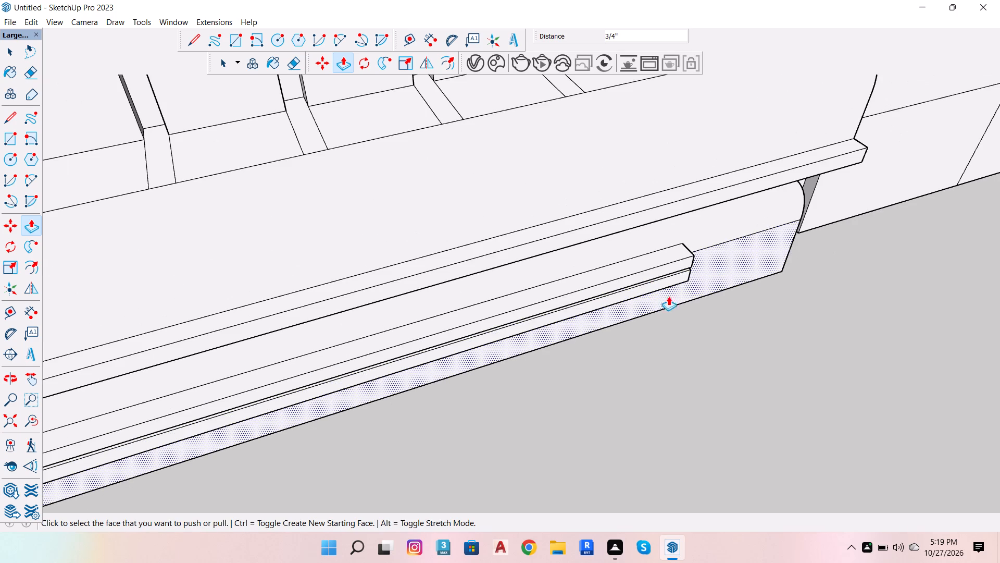
scroll(768, 251, "down", 5)
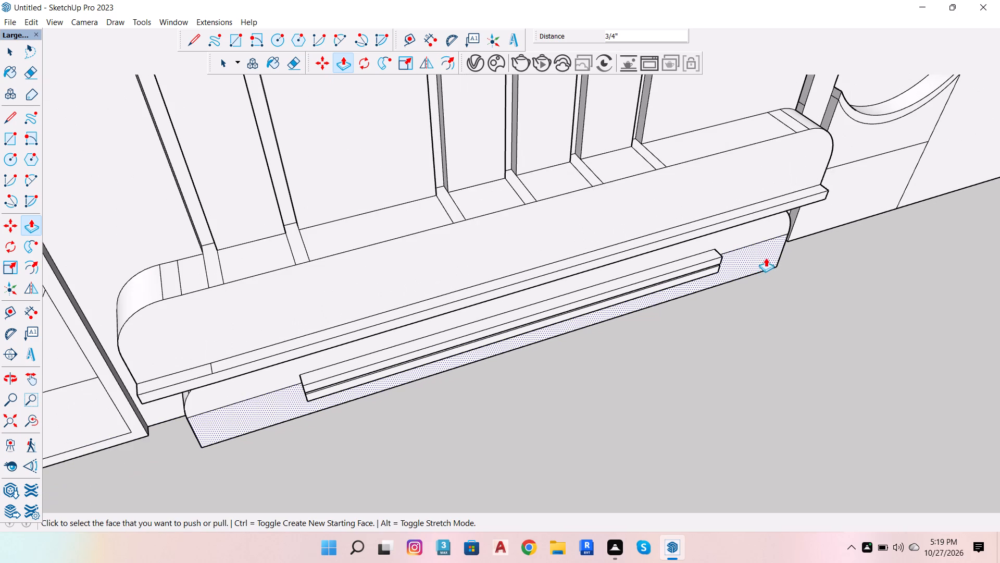
scroll(714, 159, "up", 3)
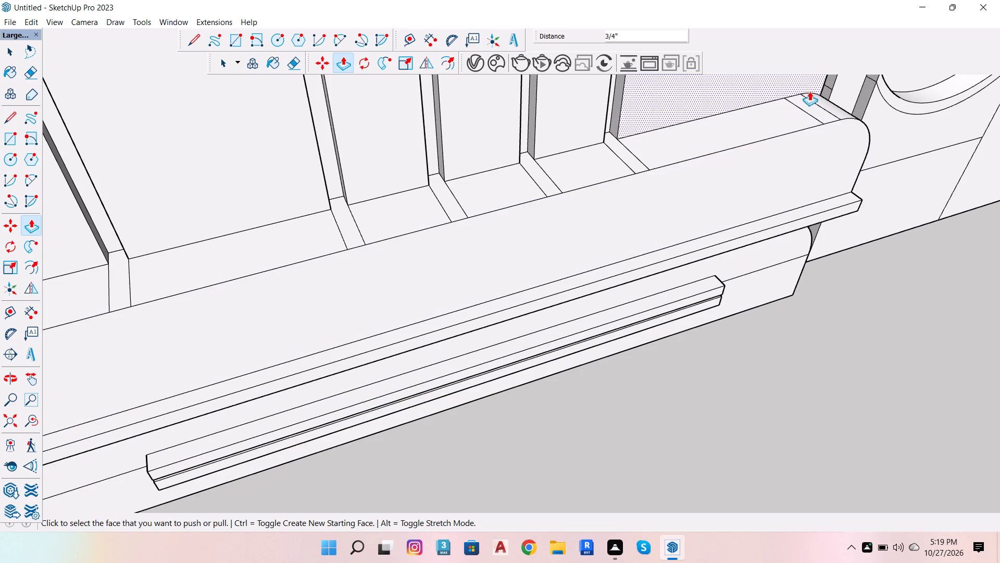
scroll(814, 91, "up", 3)
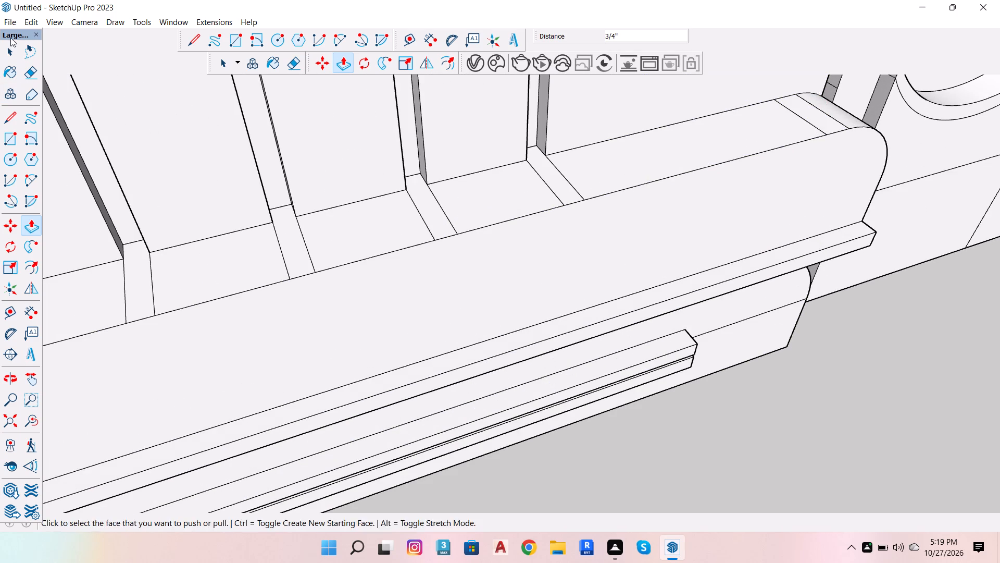
left_click(30, 70)
left_click_drag(567, 181, 566, 185)
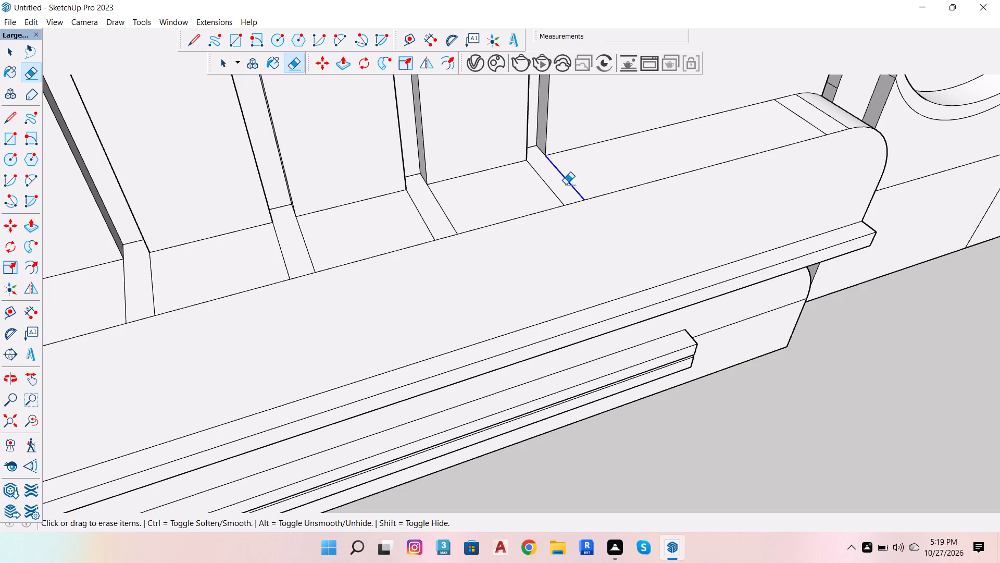
left_click_drag(566, 185, 557, 194)
left_click_drag(457, 208, 403, 227)
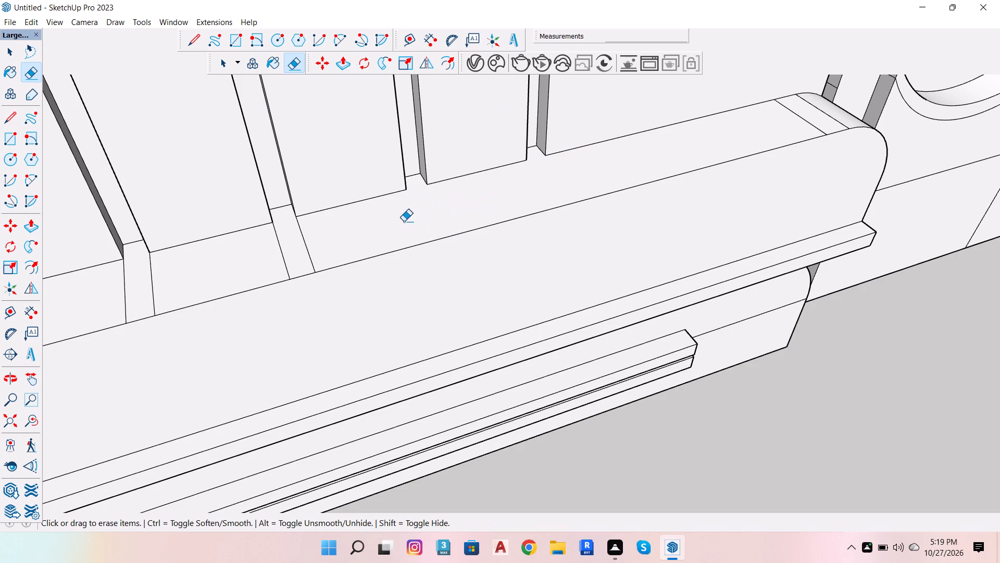
scroll(560, 180, "down", 4)
scroll(373, 216, "up", 4)
left_click_drag(404, 218, 390, 234)
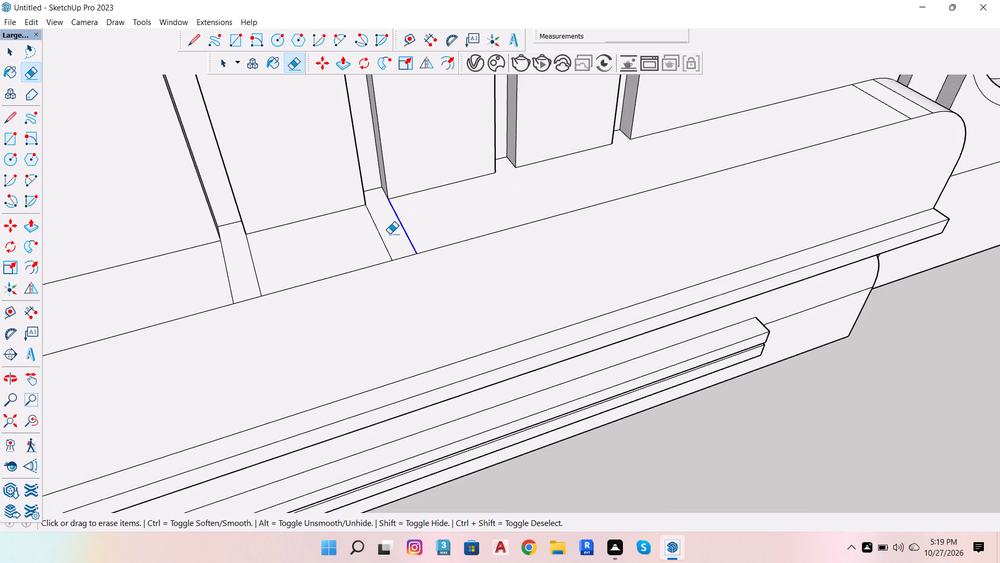
left_click_drag(390, 234, 375, 242)
scroll(444, 203, "down", 4)
scroll(269, 245, "up", 5)
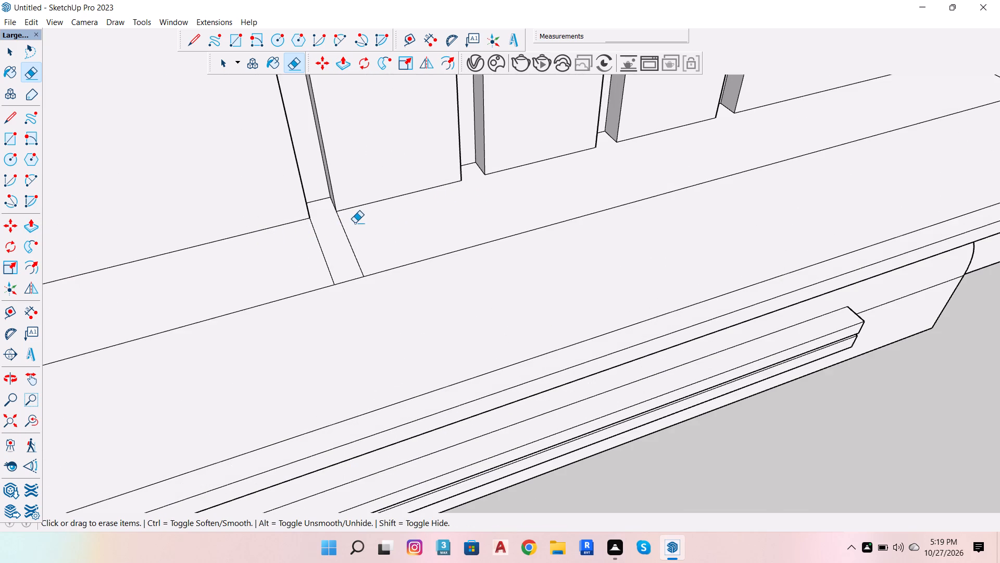
left_click_drag(355, 223, 321, 252)
Erase the remaining cross lines on the headboard slab's top face at the two wall grooves nearest its rounded end.
scroll(458, 218, "down", 6)
scroll(389, 242, "down", 4)
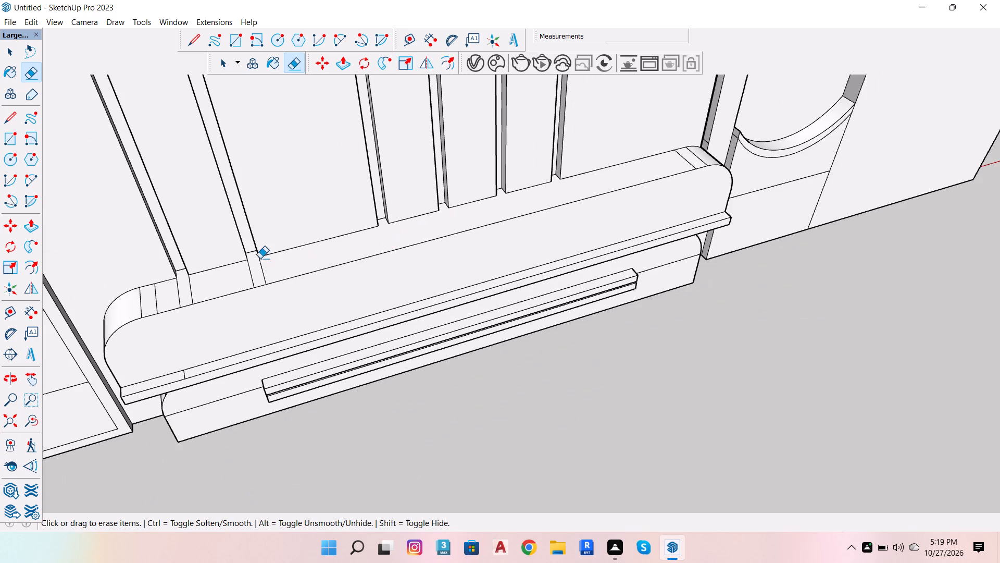
scroll(260, 259, "up", 5)
left_click_drag(261, 272, 260, 286)
left_click_drag(241, 293, 262, 290)
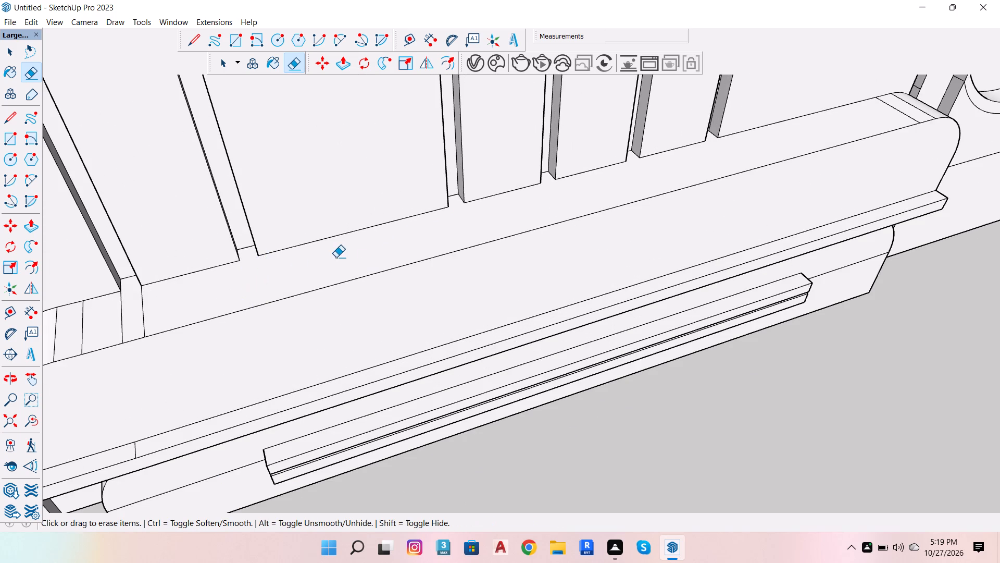
scroll(338, 258, "down", 4)
scroll(205, 294, "up", 5)
left_click_drag(198, 304, 234, 300)
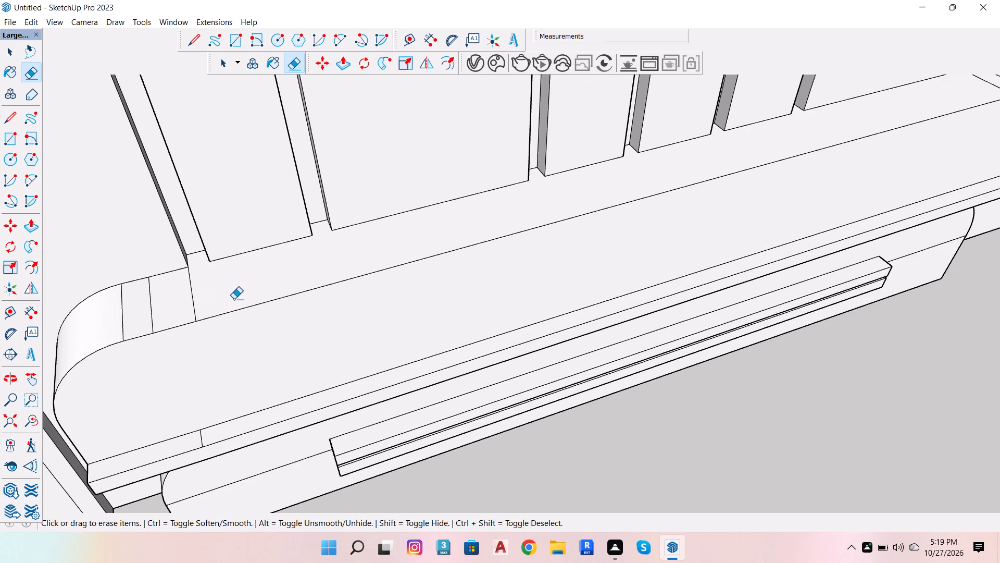
left_click_drag(176, 304, 205, 296)
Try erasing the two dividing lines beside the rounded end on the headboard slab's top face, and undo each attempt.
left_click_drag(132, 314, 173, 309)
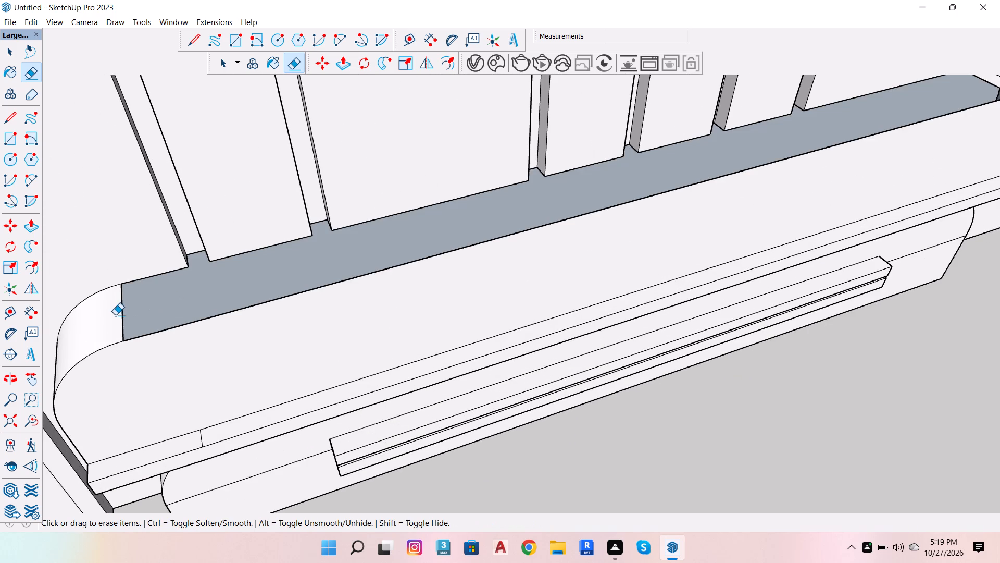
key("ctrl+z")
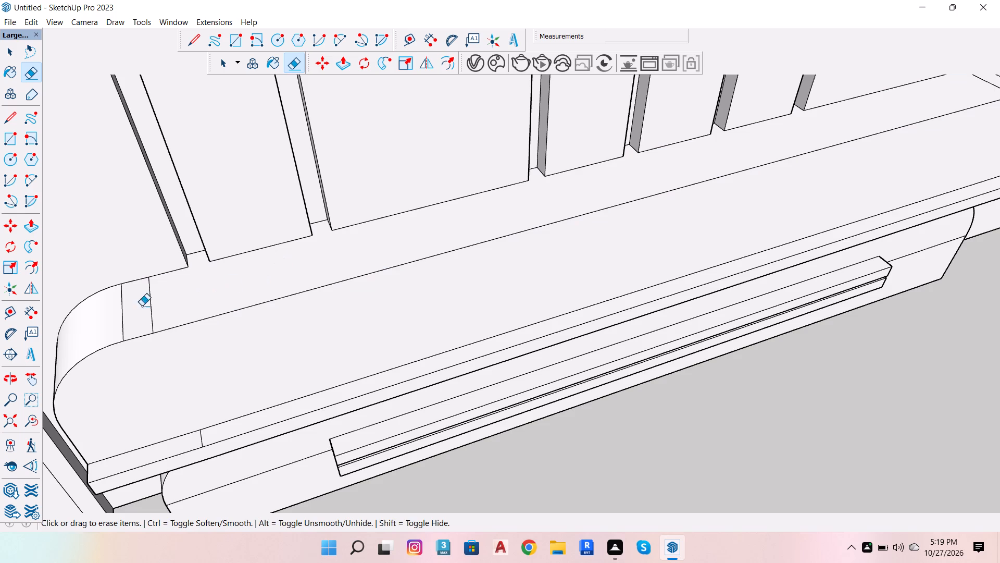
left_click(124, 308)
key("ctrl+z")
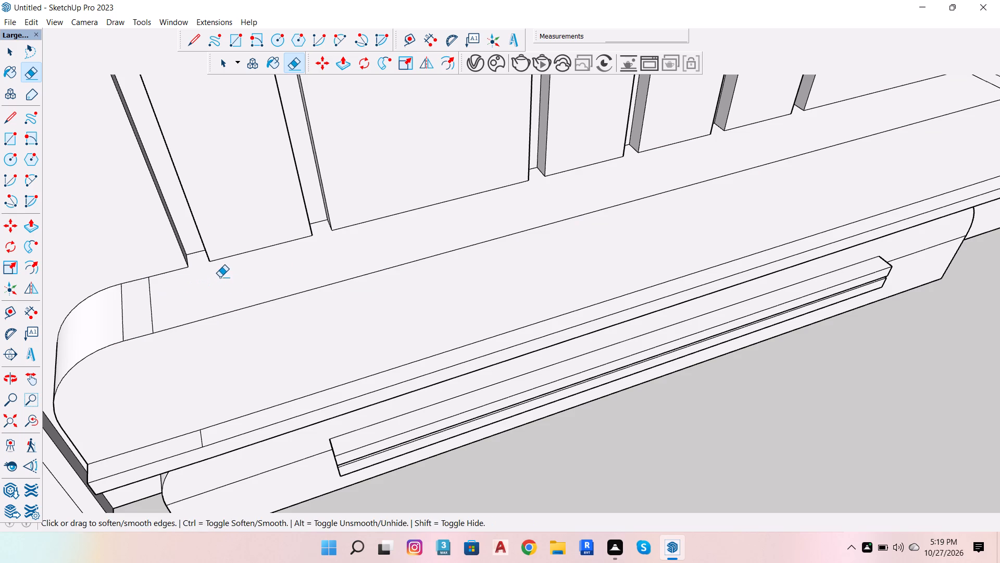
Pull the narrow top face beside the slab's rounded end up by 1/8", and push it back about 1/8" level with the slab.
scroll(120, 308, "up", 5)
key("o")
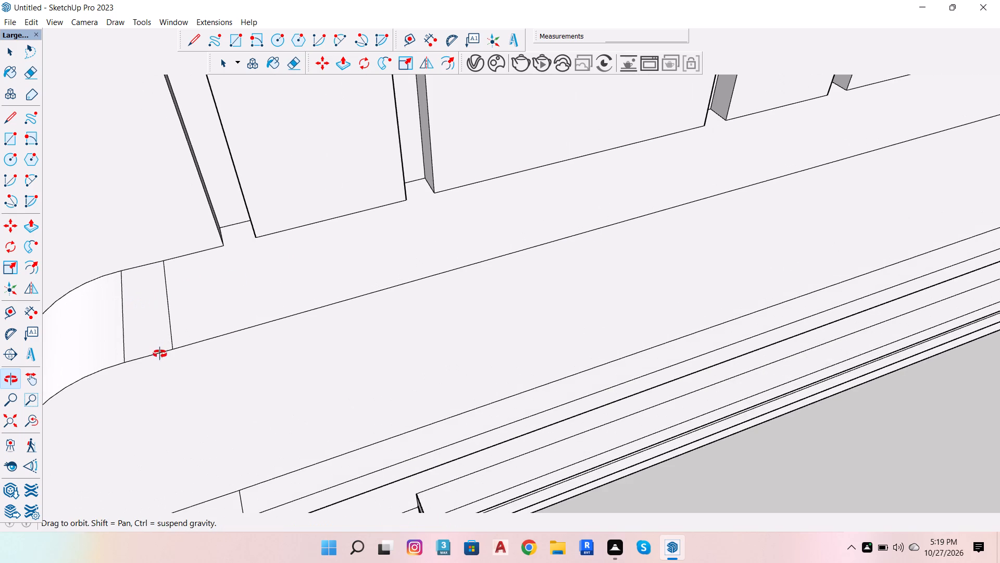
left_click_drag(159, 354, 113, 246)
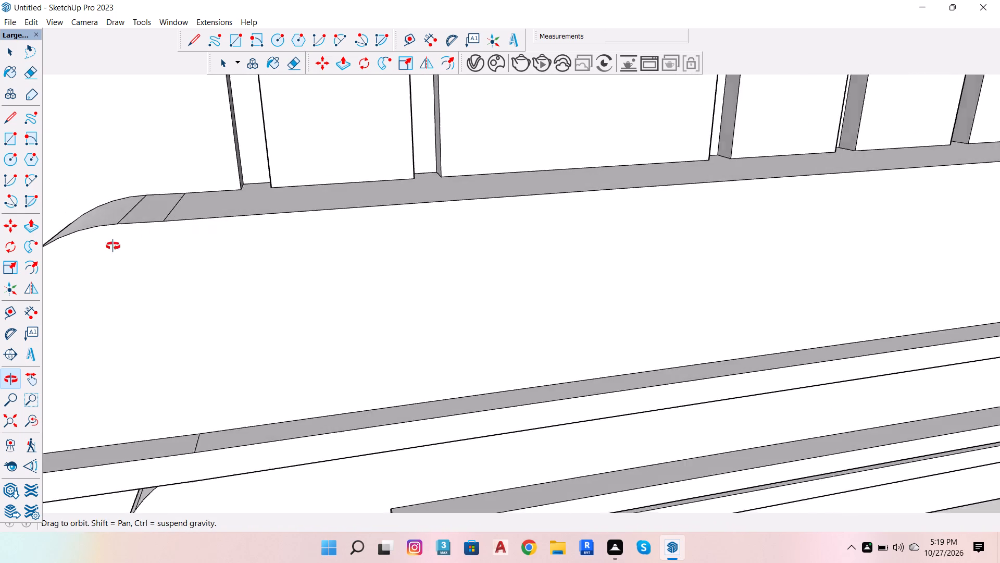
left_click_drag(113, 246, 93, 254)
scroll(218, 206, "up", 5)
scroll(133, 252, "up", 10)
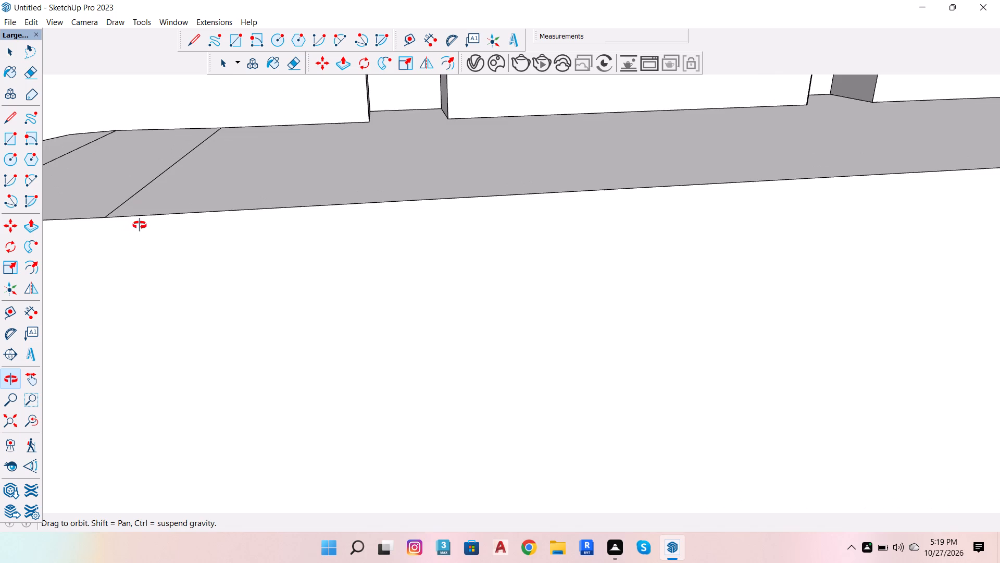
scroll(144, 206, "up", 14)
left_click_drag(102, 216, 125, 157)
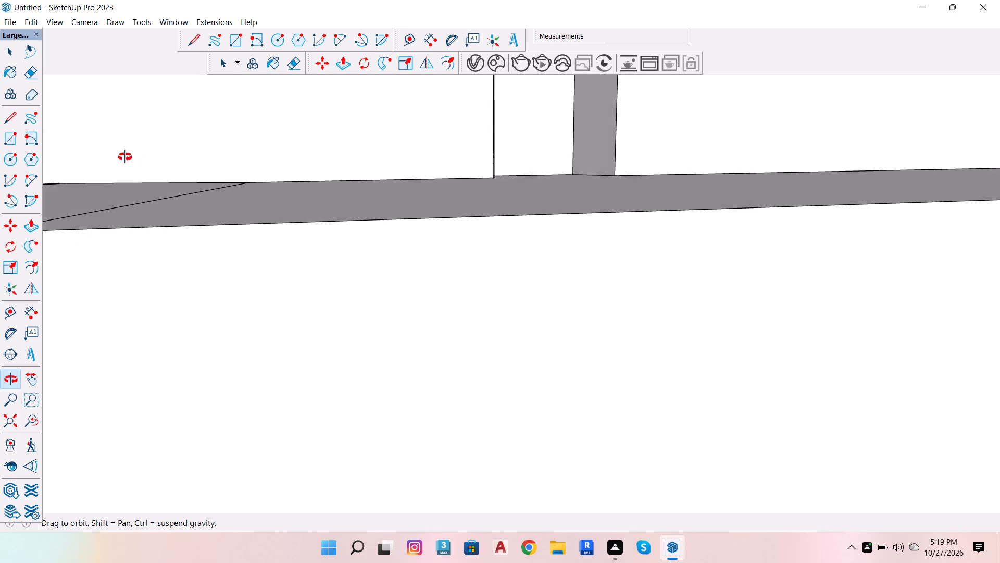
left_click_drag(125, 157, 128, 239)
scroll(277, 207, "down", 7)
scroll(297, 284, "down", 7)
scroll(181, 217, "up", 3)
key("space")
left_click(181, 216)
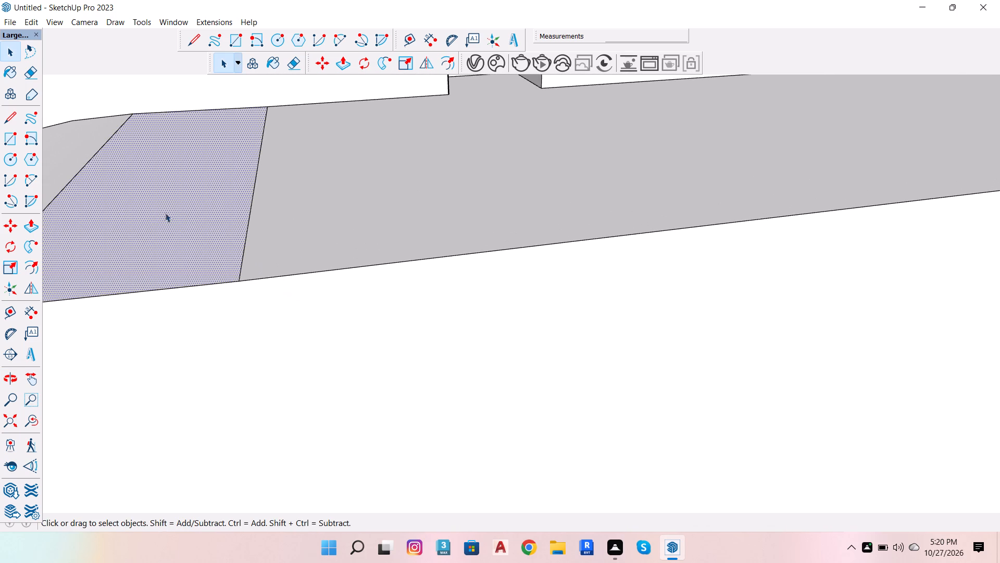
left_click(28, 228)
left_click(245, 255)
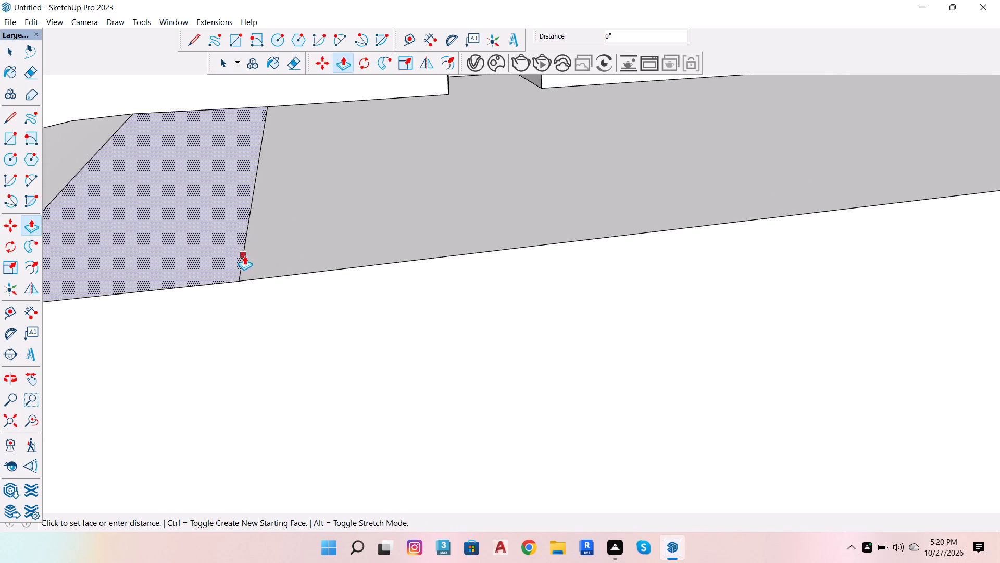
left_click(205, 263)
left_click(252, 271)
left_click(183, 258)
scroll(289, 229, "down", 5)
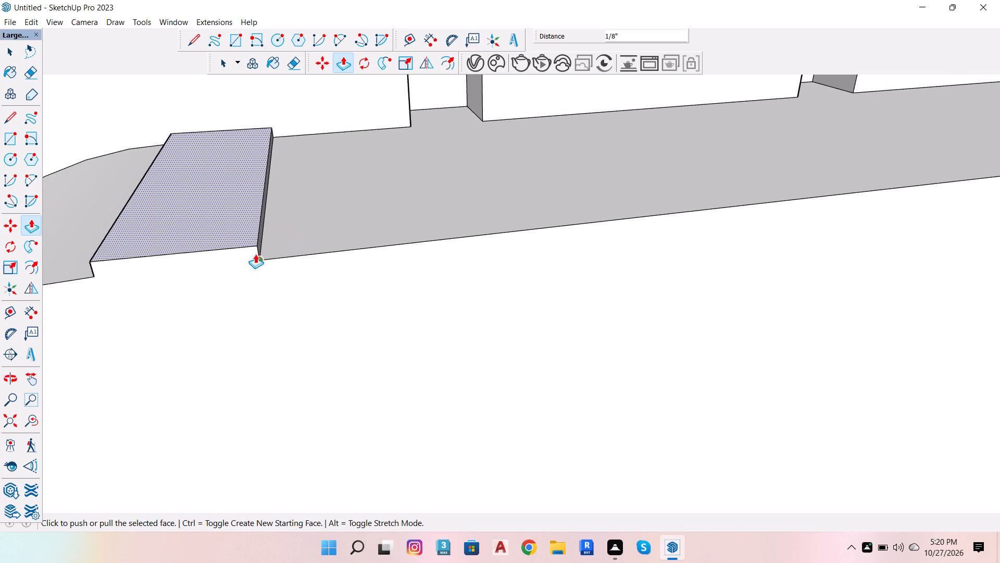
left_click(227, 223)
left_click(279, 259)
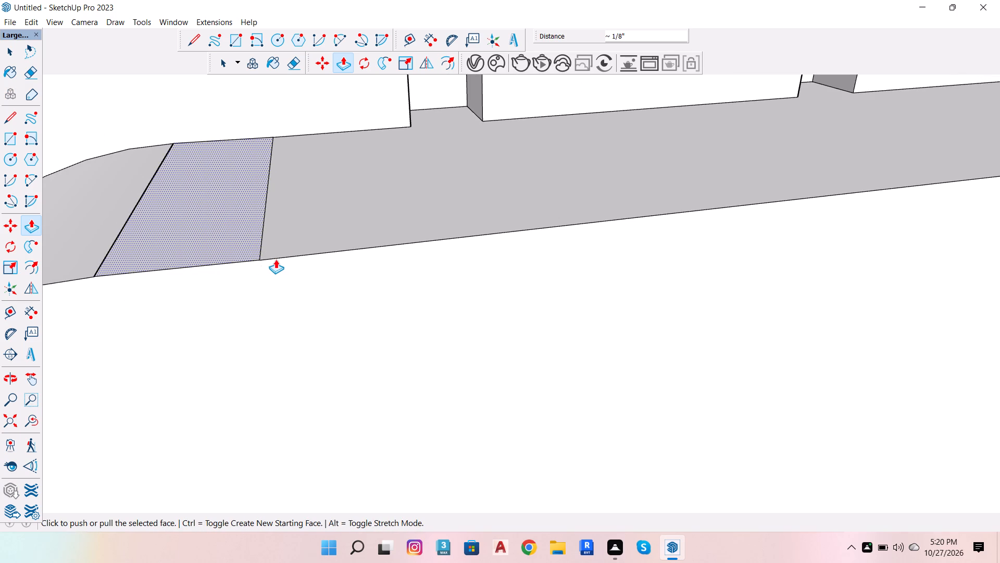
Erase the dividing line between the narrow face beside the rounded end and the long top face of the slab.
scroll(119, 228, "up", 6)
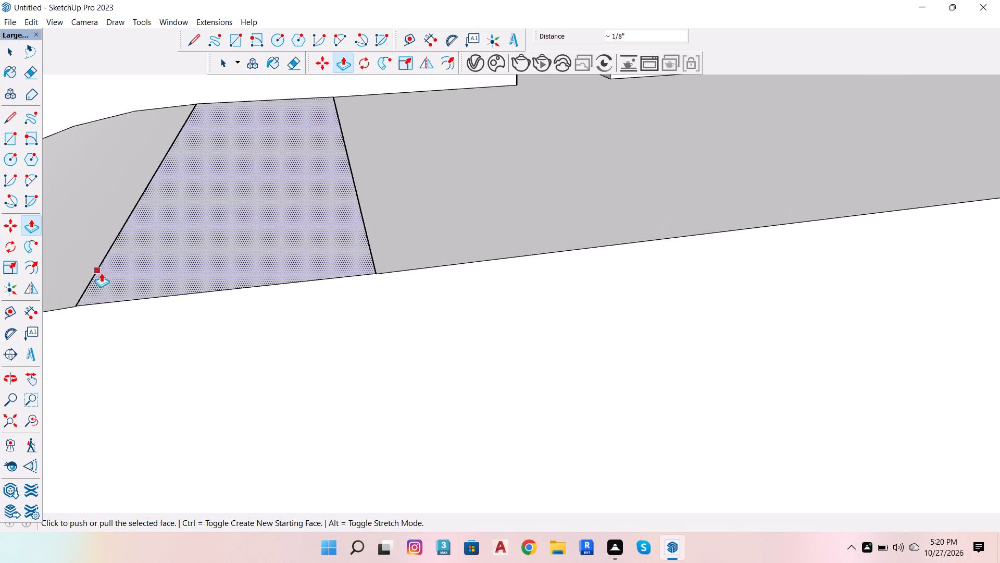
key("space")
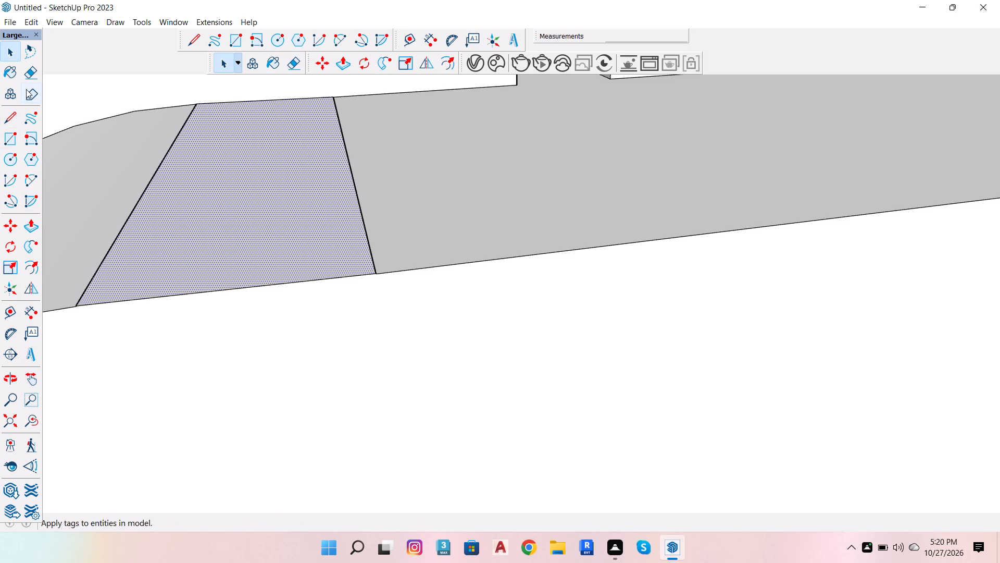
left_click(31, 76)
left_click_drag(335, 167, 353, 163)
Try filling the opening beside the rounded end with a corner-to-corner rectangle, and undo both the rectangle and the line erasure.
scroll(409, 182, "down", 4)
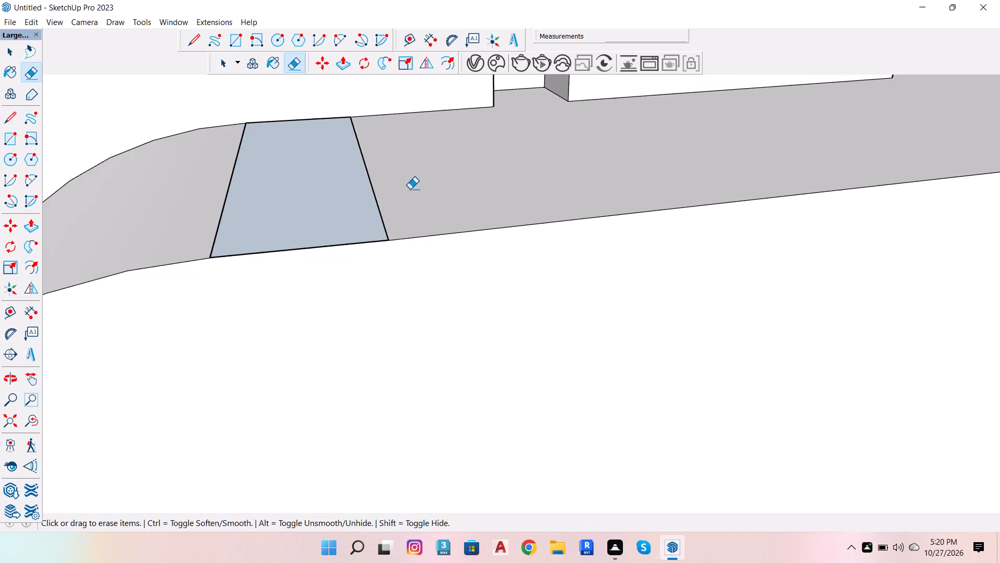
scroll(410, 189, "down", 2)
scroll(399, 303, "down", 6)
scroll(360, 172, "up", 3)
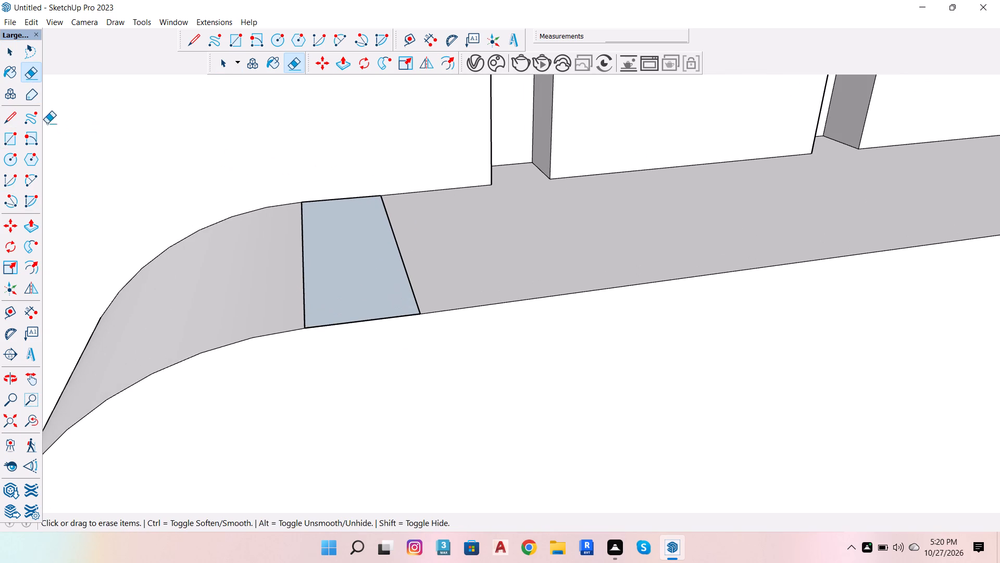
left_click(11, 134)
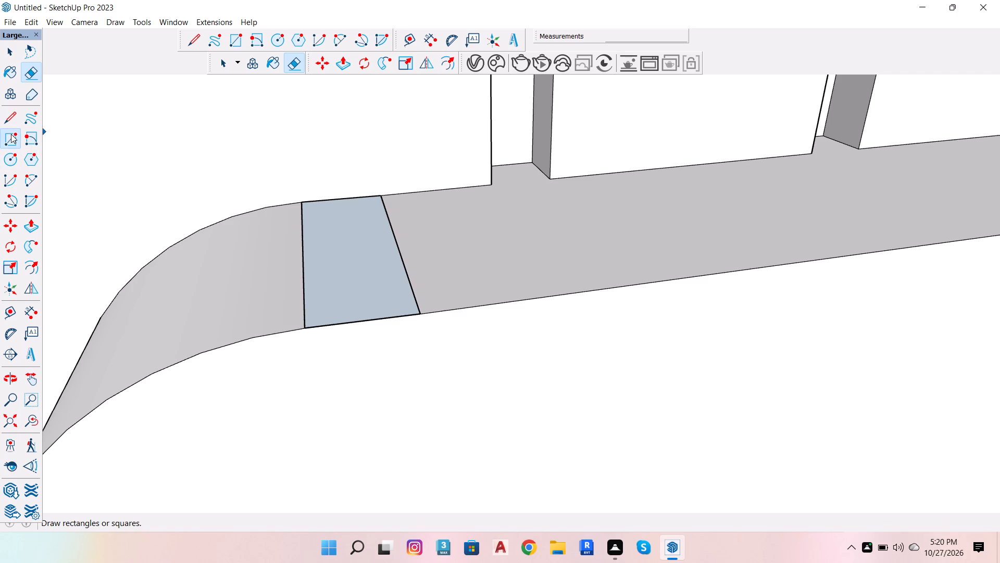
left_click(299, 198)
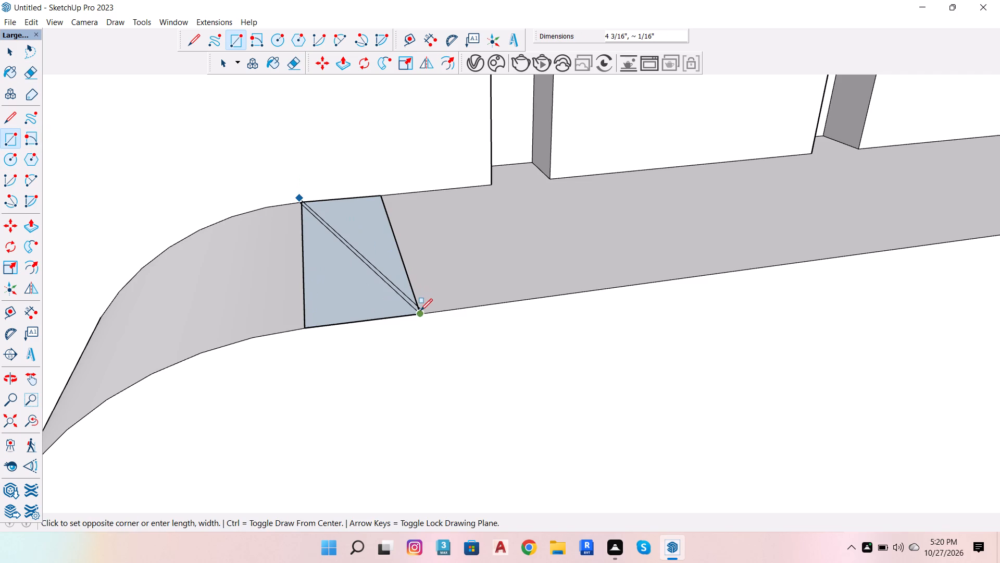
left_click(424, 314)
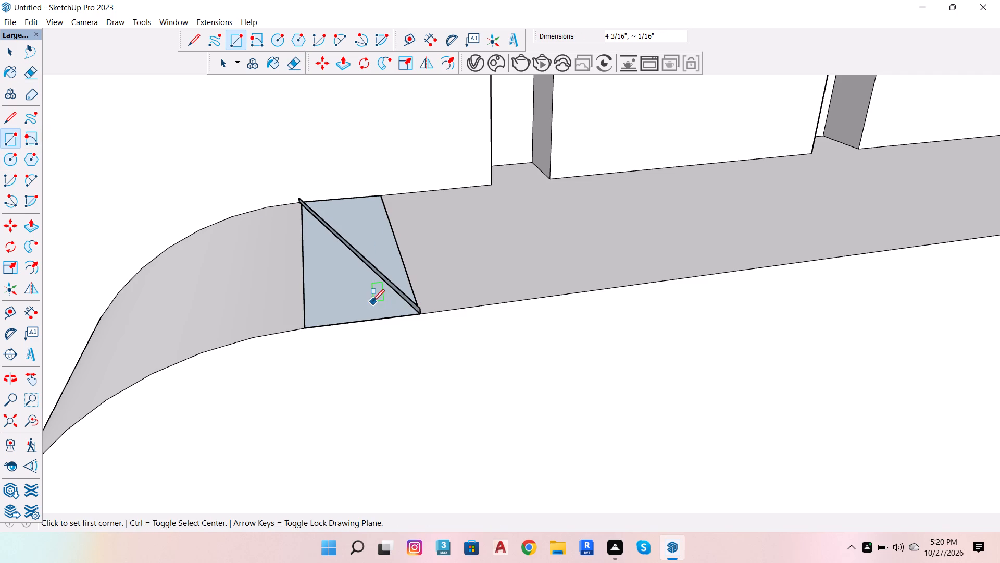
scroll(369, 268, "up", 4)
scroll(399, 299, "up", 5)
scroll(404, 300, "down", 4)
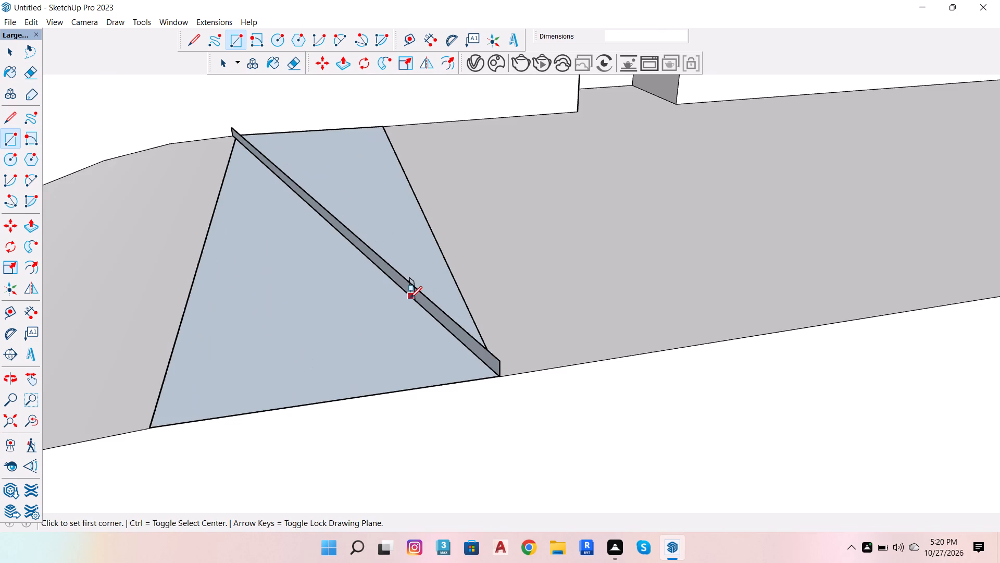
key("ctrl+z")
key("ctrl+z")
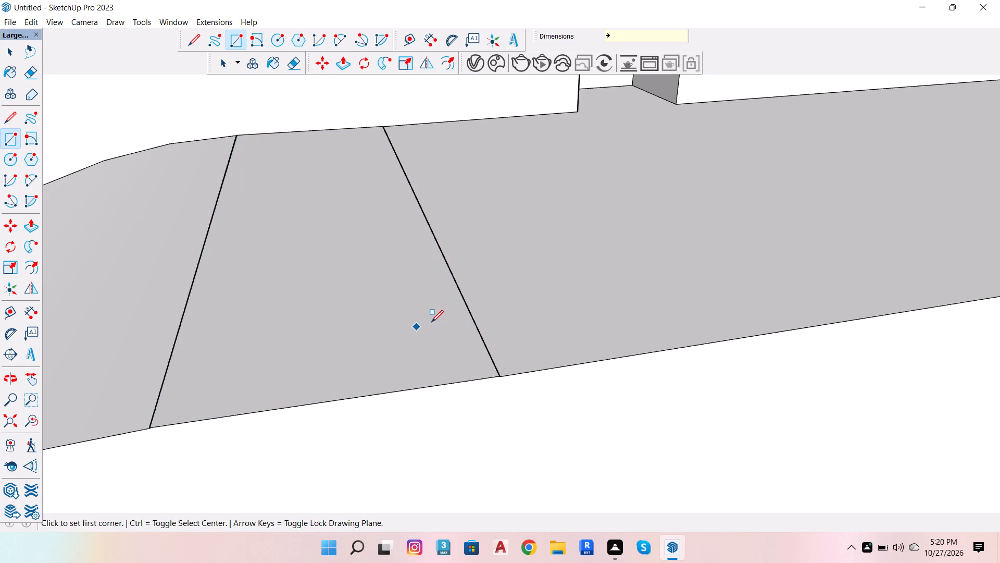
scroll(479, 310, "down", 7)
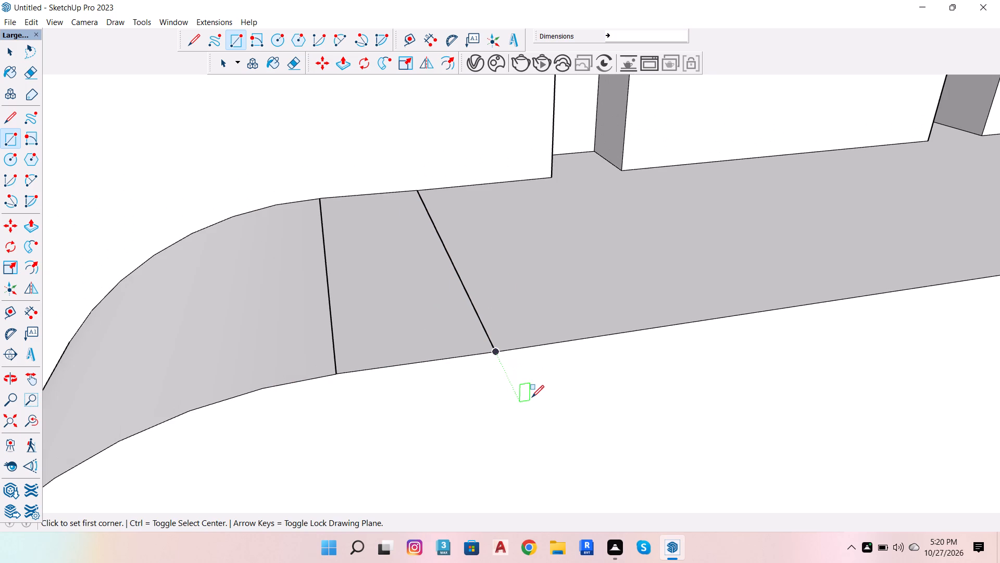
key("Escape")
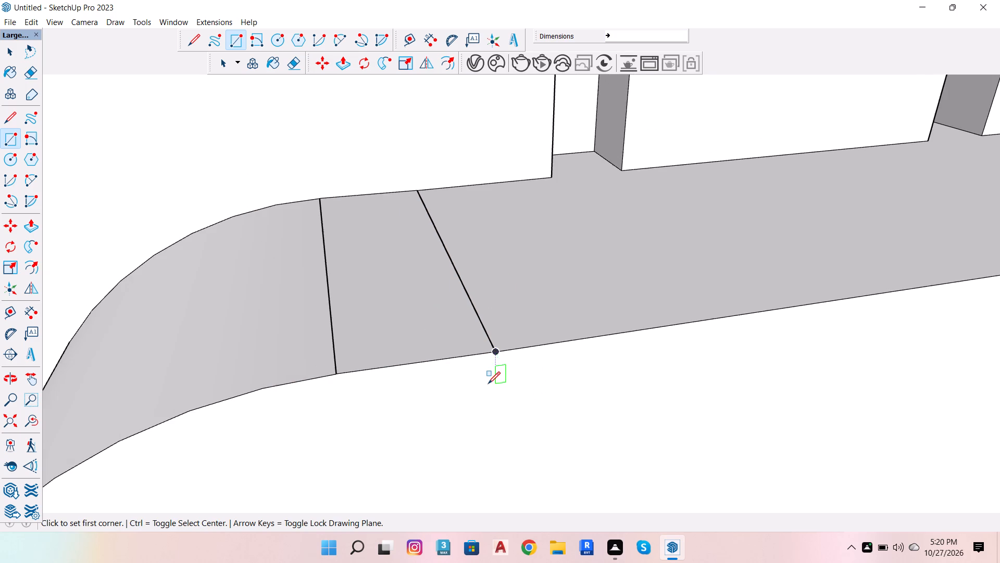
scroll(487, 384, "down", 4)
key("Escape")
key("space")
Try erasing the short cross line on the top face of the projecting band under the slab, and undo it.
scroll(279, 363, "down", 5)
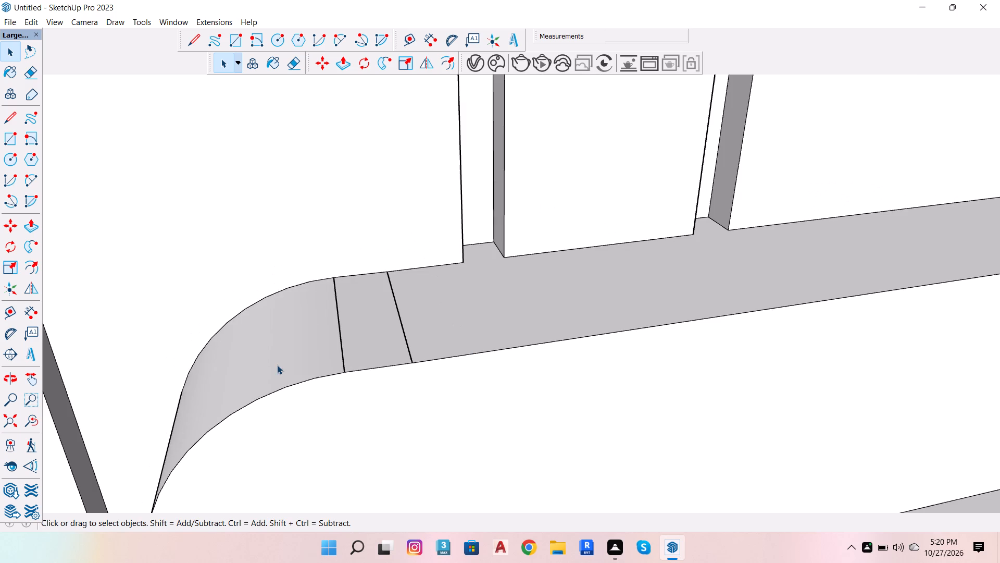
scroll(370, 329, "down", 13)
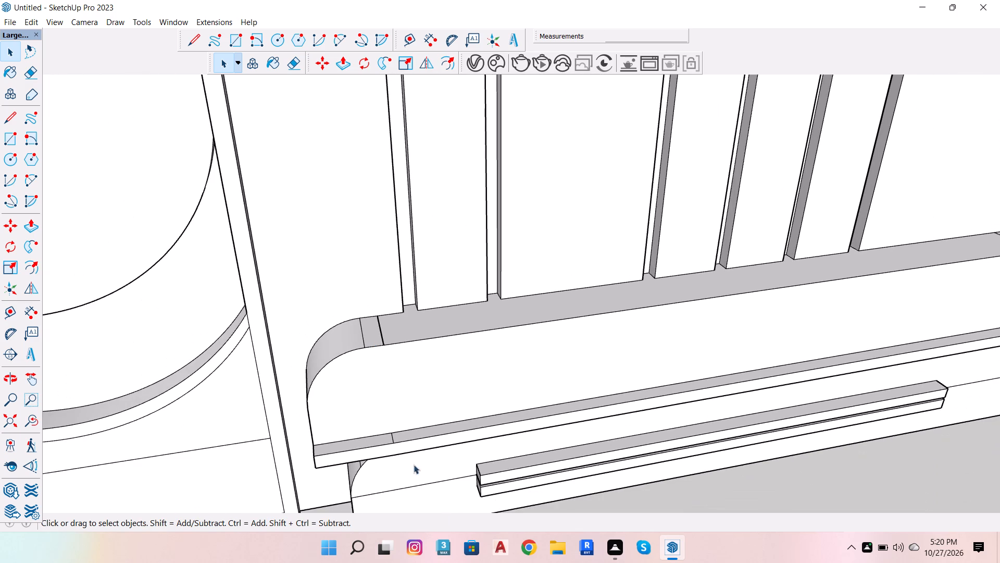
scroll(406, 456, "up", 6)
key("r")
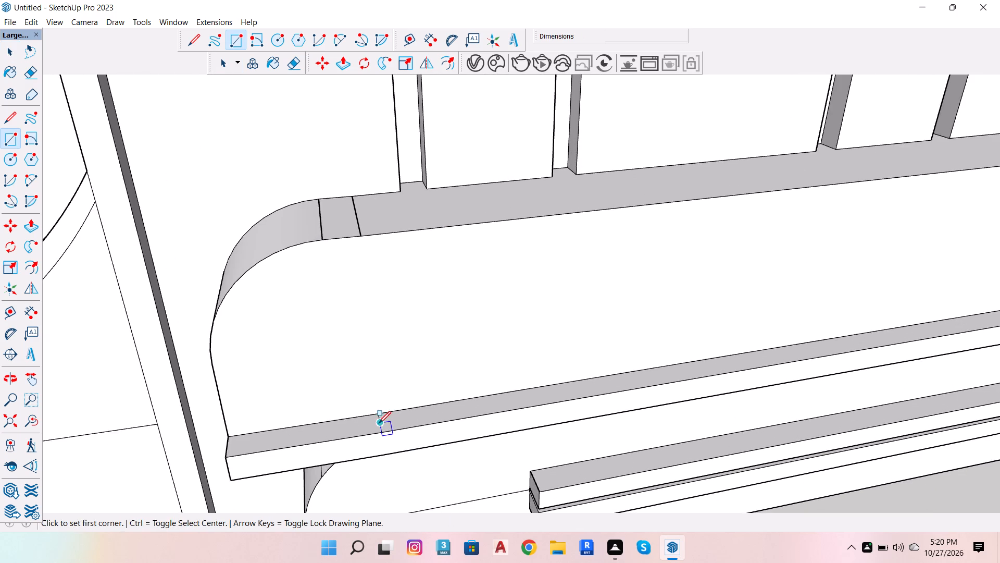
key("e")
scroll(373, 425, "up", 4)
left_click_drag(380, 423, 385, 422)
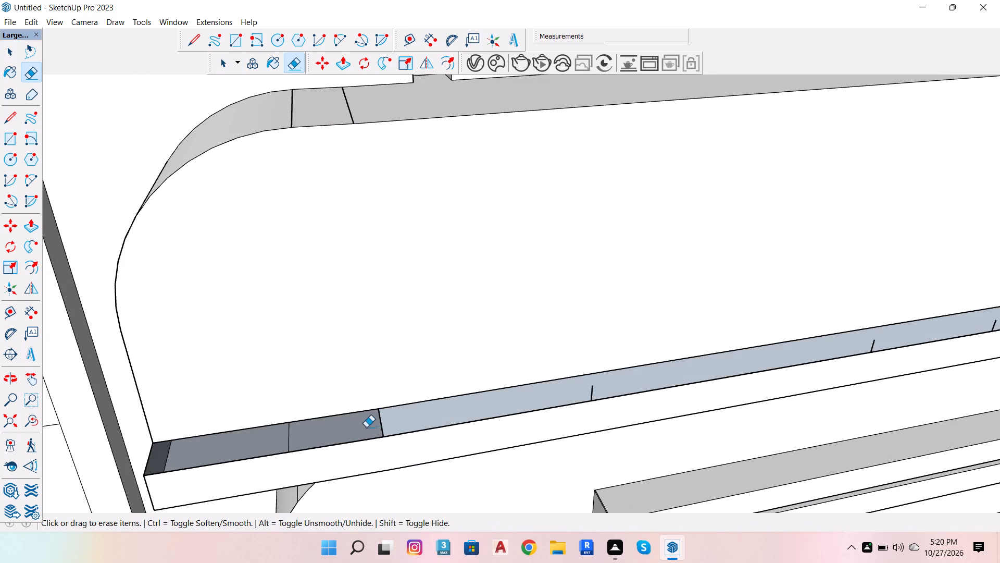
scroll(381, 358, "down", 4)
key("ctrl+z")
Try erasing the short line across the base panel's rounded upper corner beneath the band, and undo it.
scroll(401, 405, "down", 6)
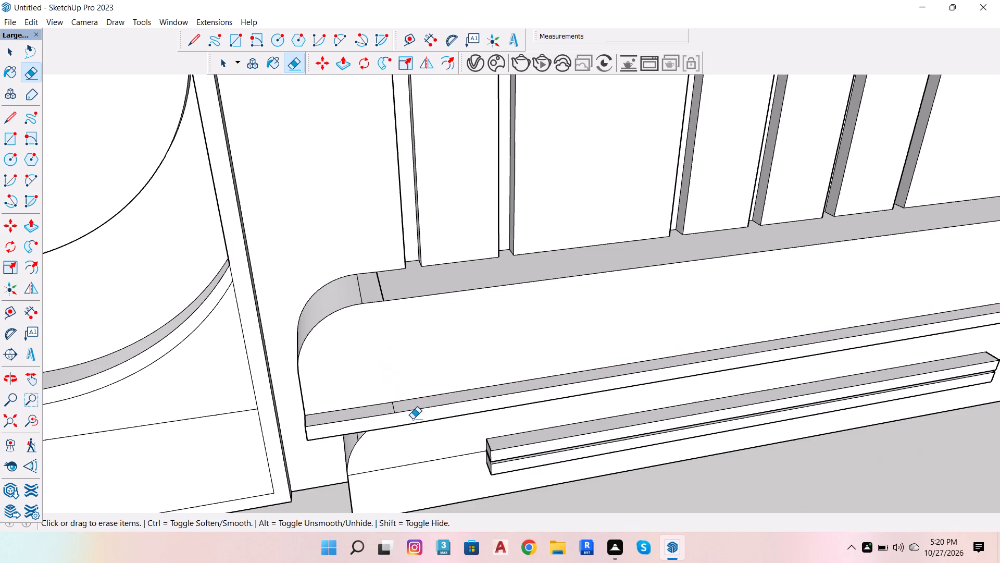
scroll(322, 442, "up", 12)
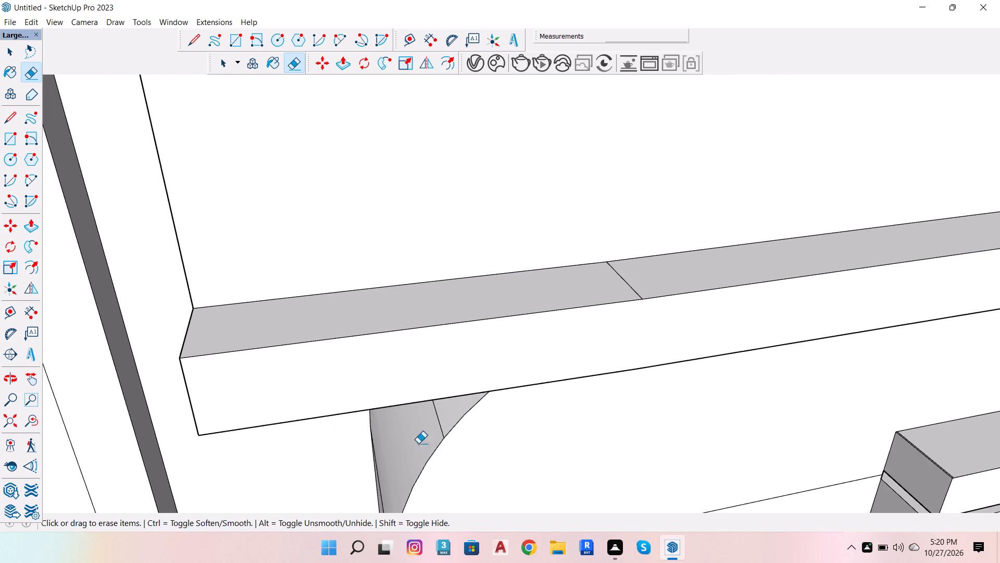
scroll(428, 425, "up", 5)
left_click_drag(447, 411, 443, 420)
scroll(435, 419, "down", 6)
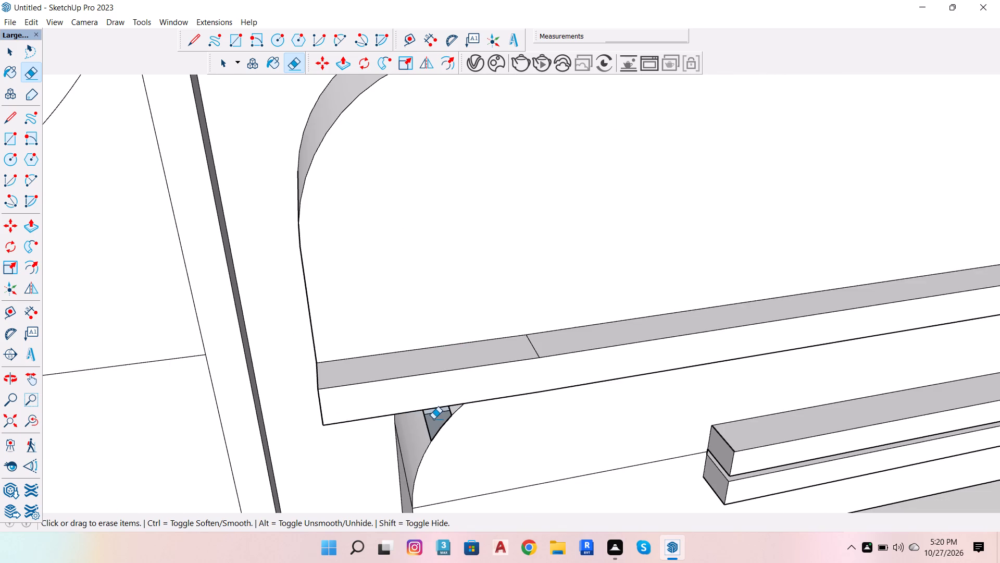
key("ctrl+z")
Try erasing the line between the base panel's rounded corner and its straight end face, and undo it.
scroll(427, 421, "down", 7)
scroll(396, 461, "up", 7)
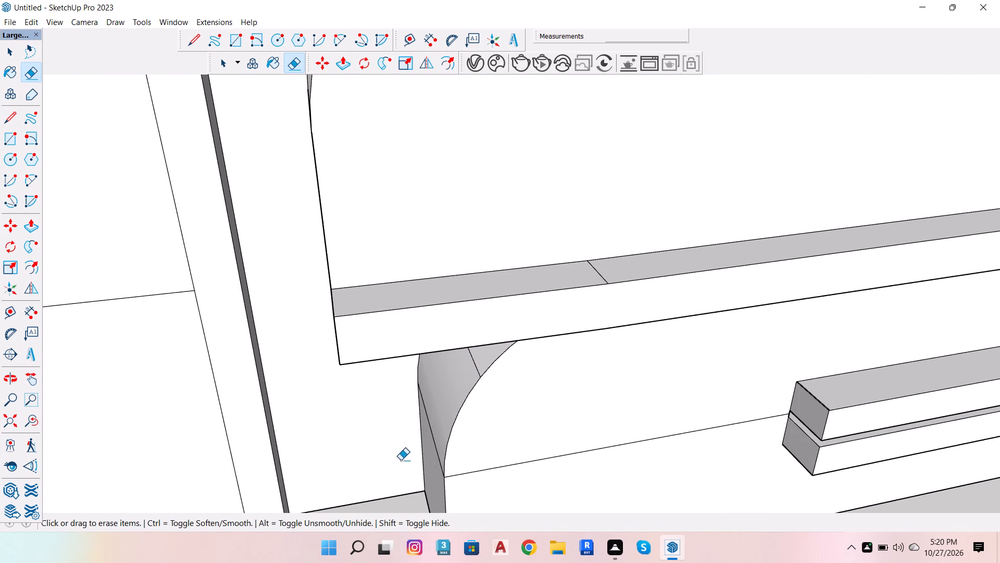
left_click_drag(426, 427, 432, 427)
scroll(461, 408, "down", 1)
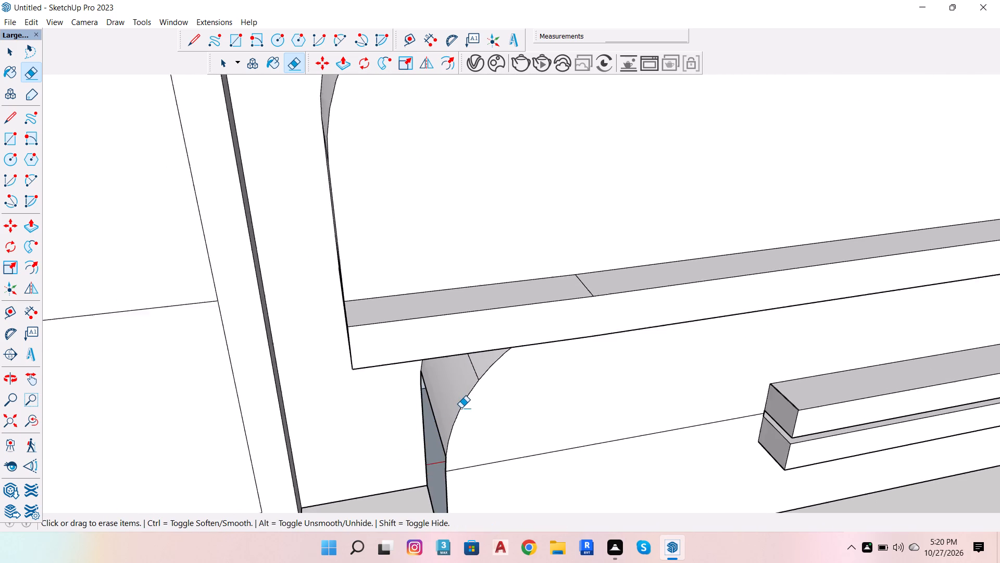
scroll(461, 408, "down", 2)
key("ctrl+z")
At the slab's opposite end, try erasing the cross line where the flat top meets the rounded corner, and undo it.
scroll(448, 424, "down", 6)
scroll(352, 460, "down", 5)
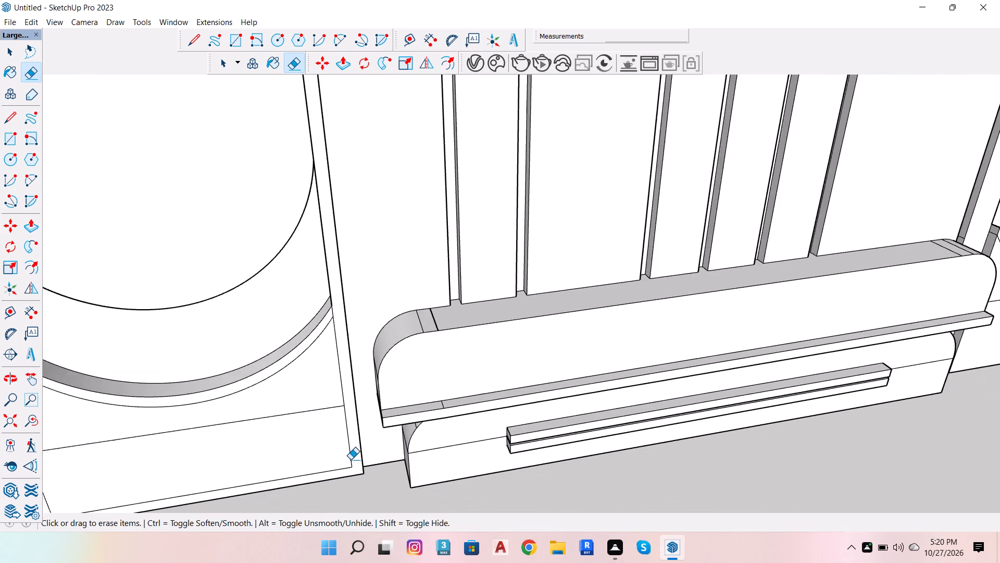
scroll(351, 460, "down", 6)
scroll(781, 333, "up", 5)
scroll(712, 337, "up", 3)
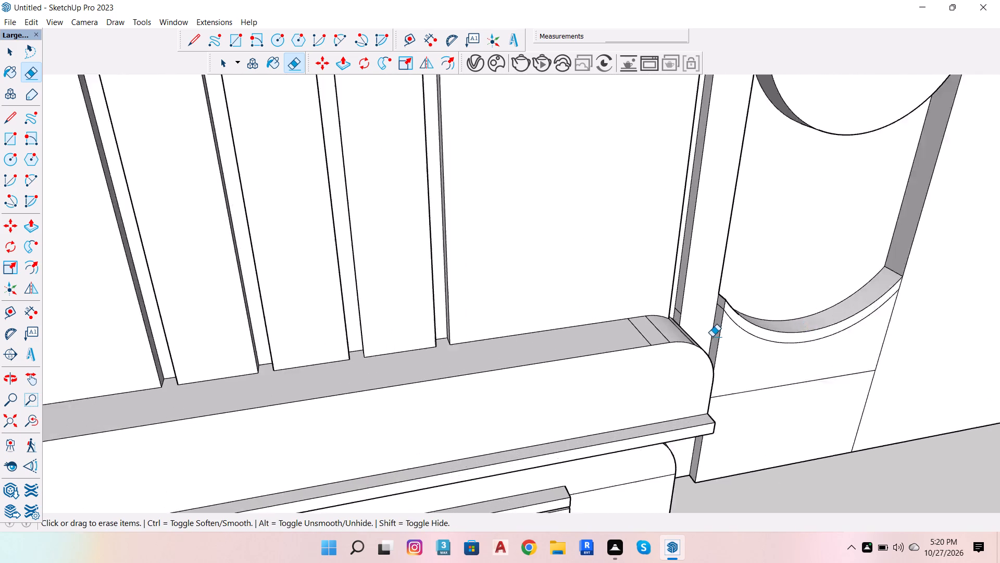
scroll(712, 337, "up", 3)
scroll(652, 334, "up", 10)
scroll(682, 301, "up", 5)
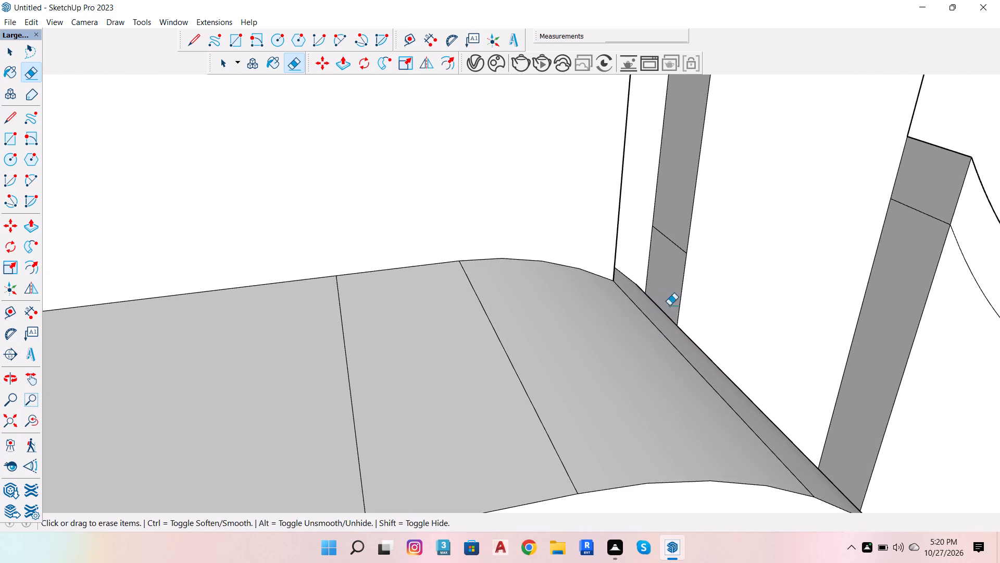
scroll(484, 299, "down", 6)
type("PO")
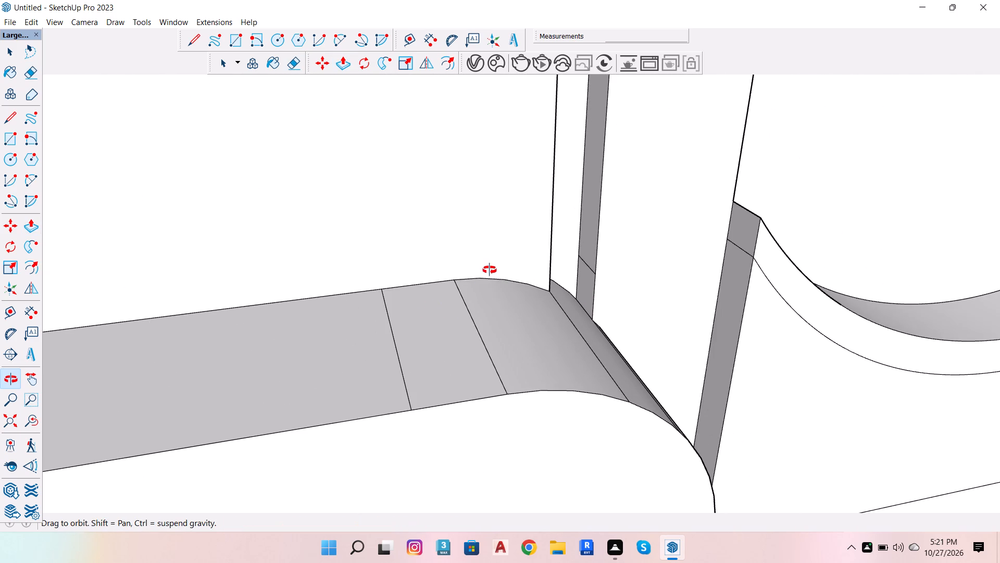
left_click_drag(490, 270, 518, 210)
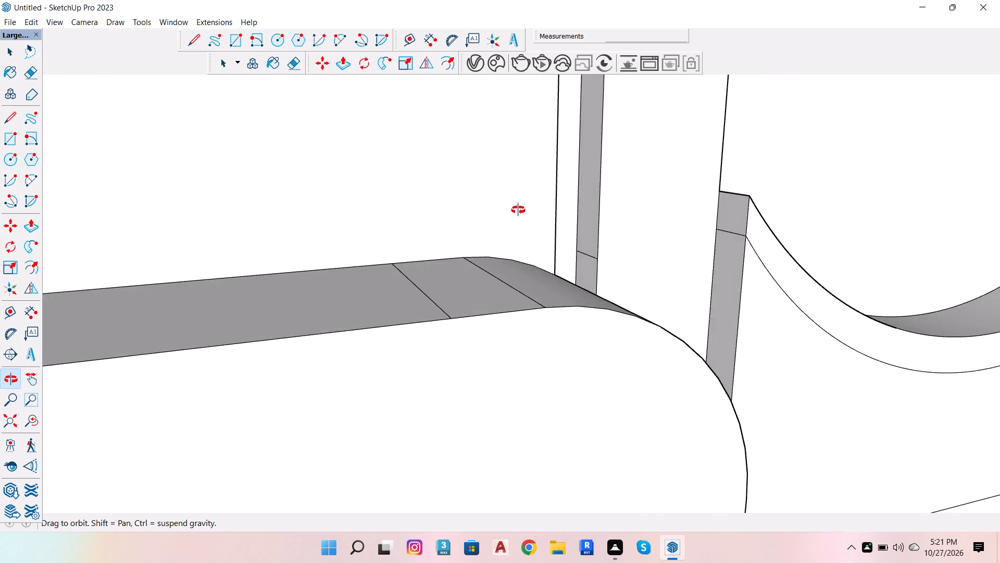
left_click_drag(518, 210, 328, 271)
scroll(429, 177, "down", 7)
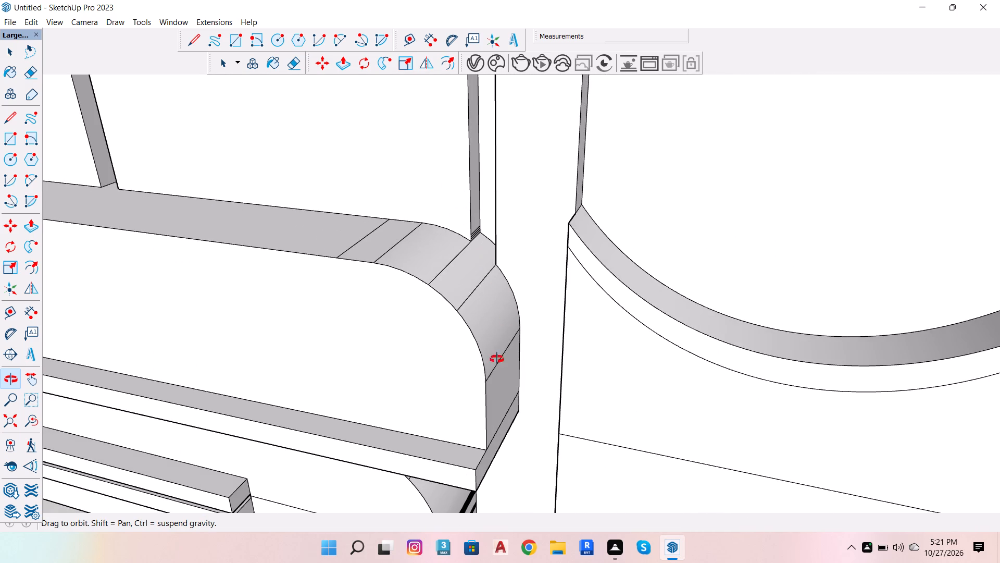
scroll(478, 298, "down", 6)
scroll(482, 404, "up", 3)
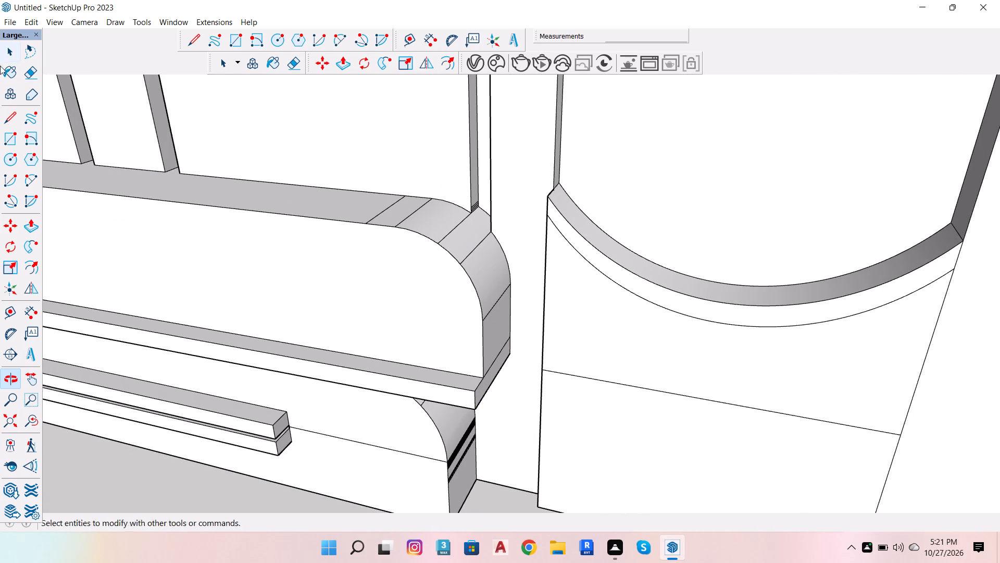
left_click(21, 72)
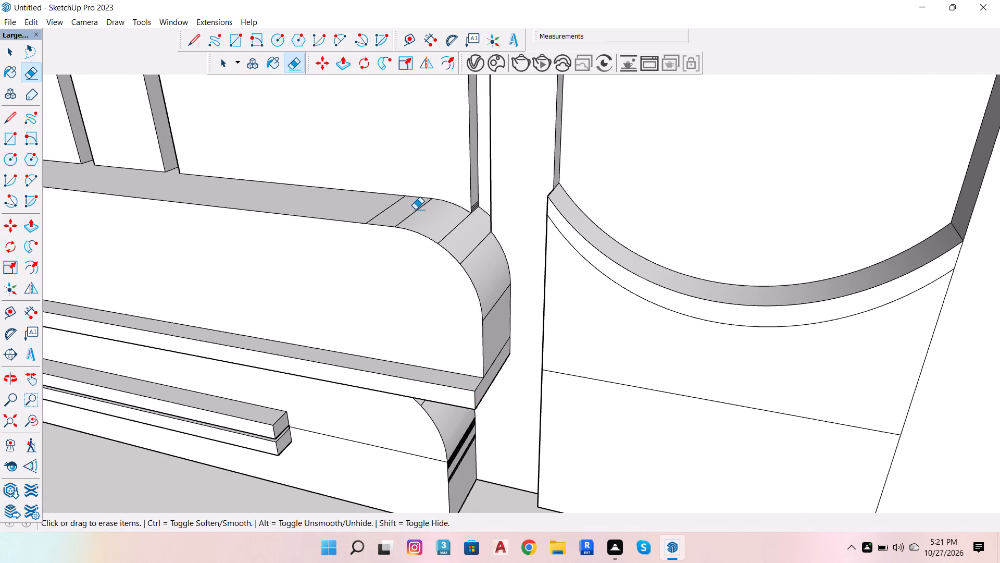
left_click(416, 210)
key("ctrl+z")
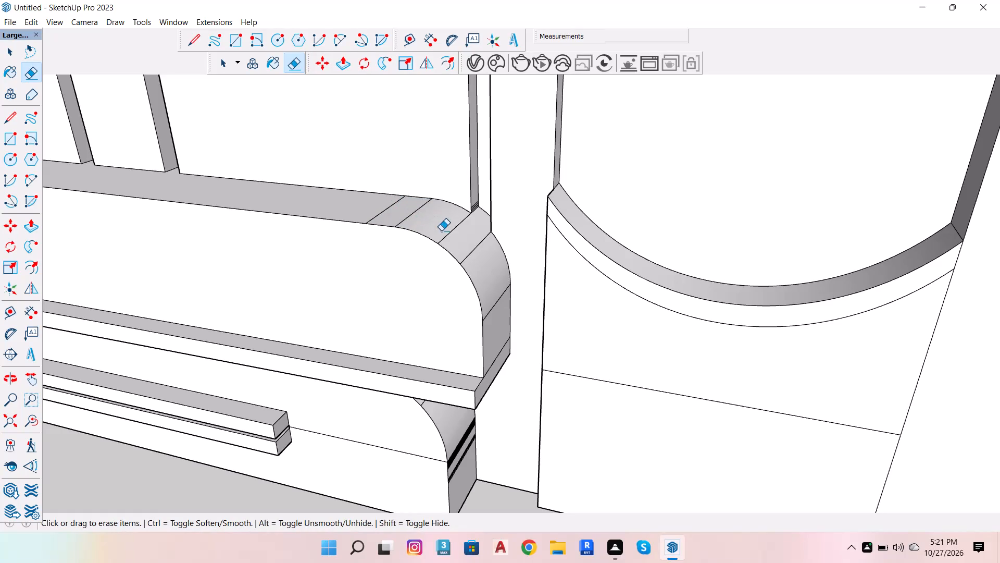
Erase the two cross lines on the curved surface of the slab's rounded end.
left_click(453, 238)
left_click(452, 230)
left_click(476, 251)
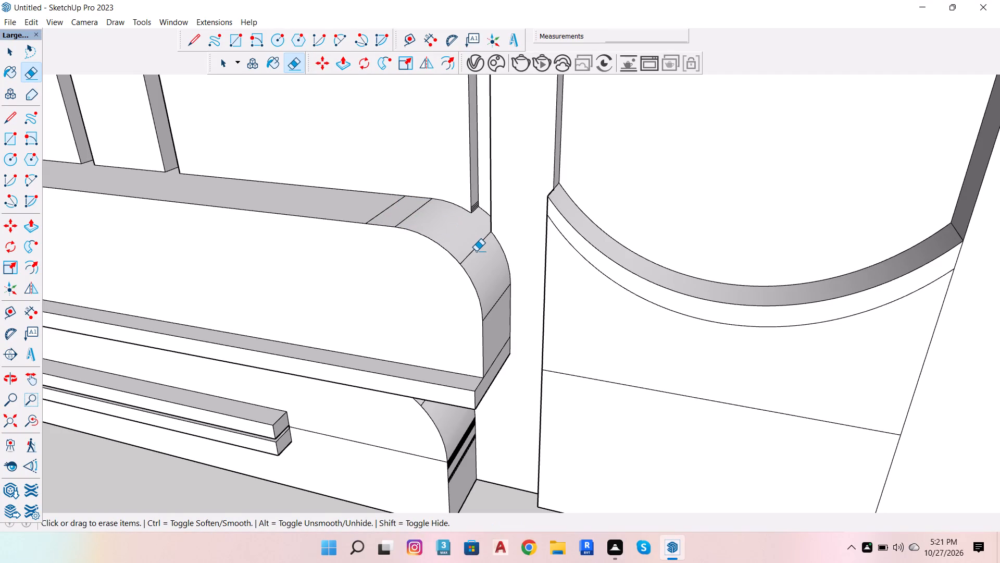
left_click(477, 249)
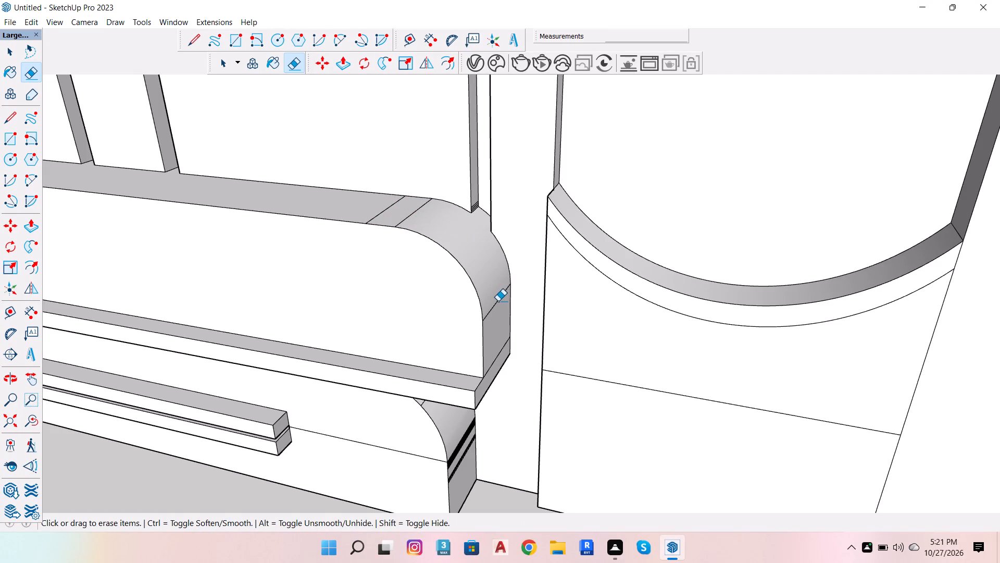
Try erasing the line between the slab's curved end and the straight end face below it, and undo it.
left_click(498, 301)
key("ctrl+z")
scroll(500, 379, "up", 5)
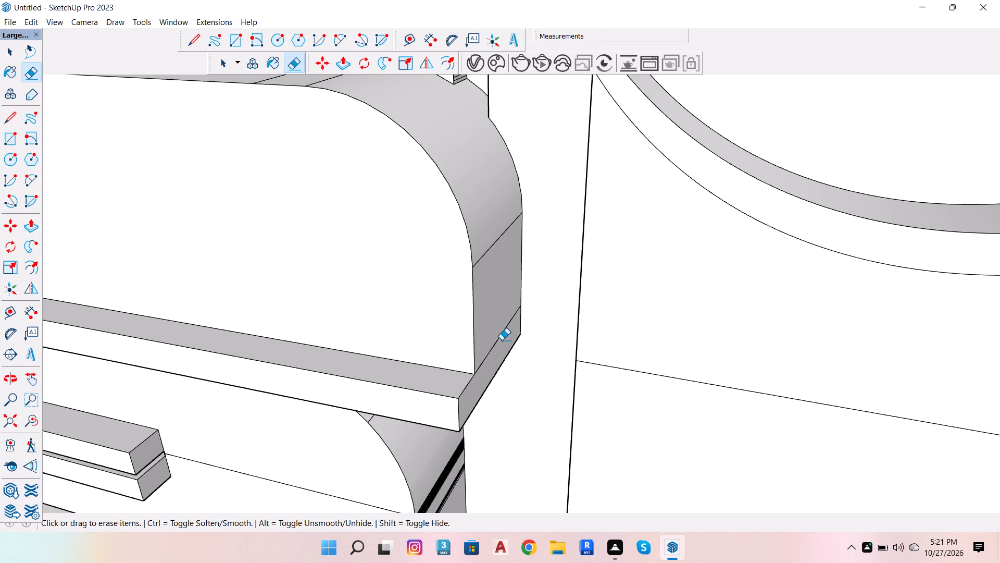
Bring the whole wall into a near-frontal view and show the Default Tray.
scroll(474, 387, "down", 19)
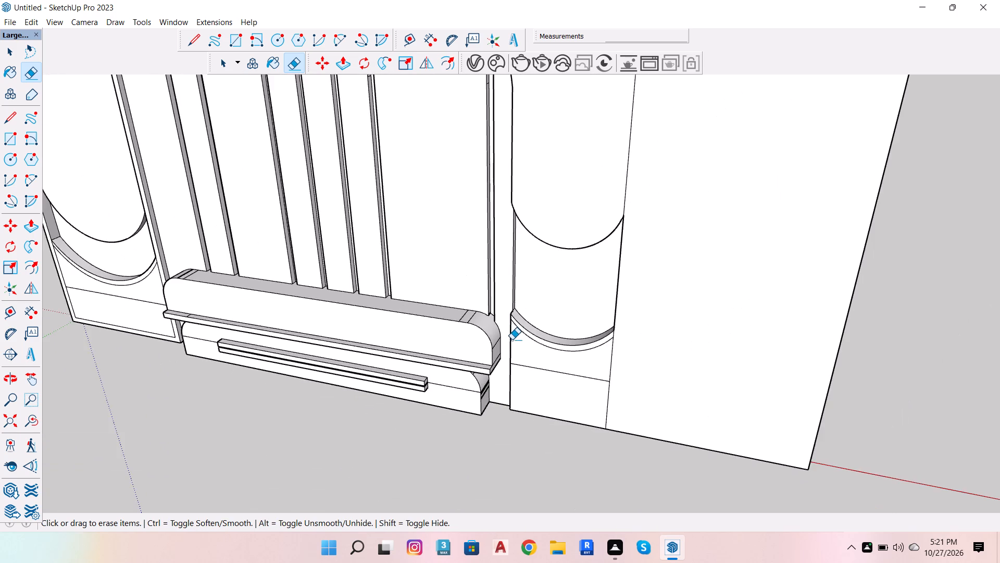
scroll(502, 366, "down", 6)
scroll(260, 380, "down", 5)
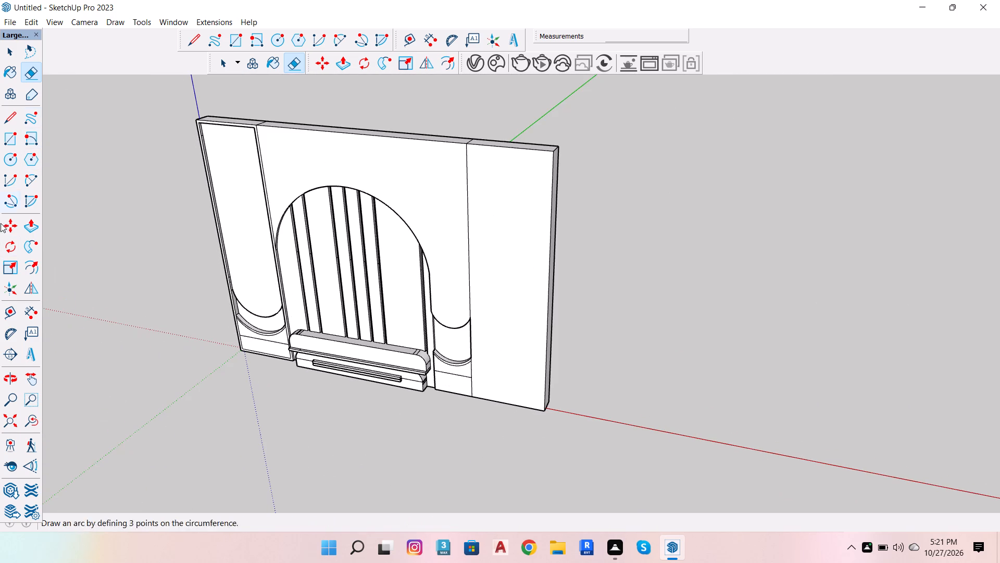
left_click(15, 382)
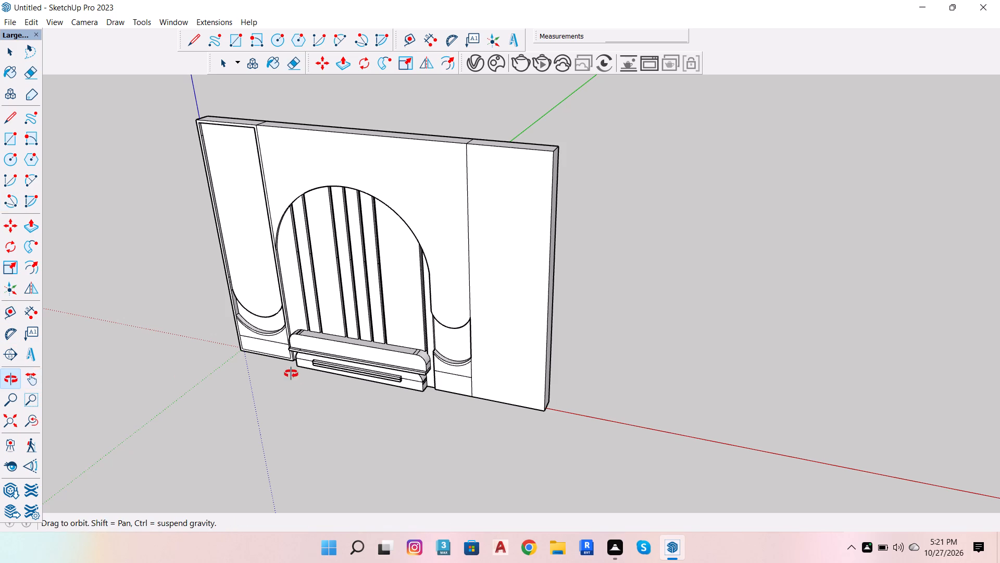
left_click_drag(282, 368, 414, 320)
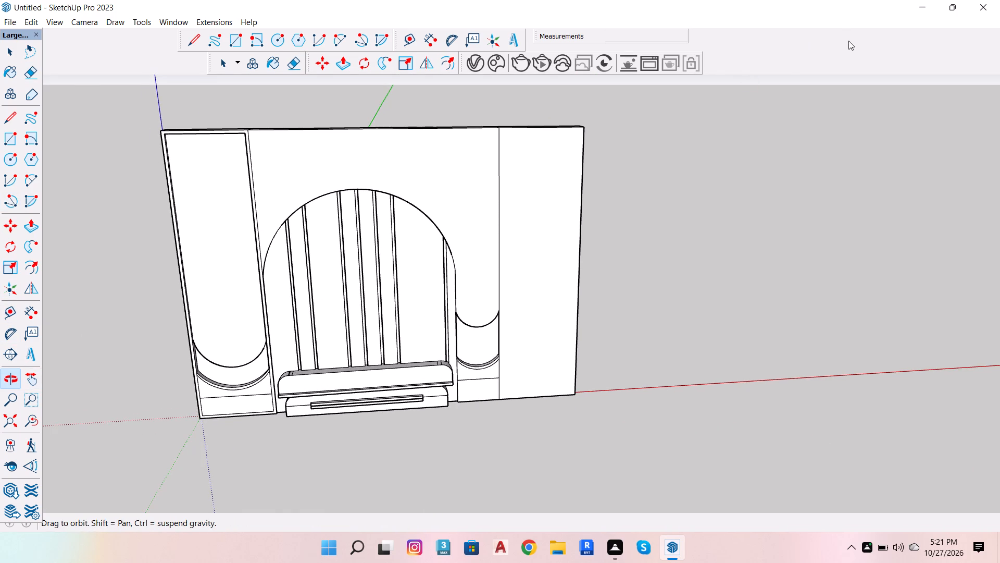
left_click(215, 20)
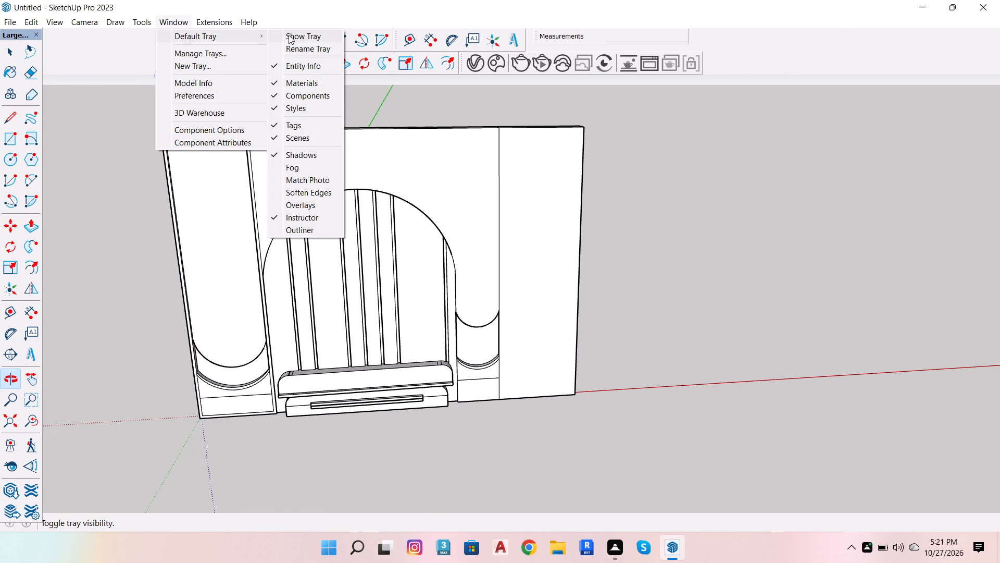
left_click(294, 35)
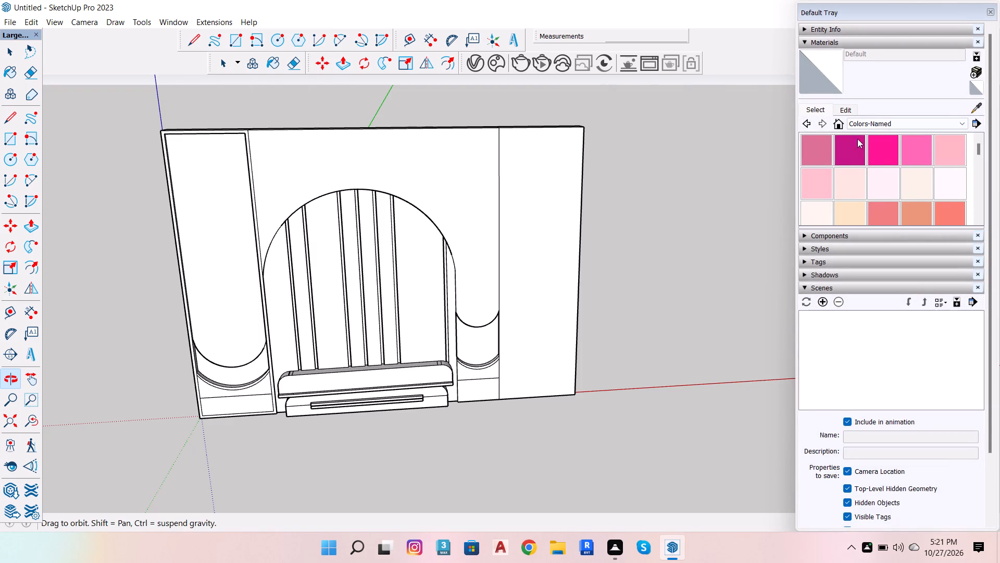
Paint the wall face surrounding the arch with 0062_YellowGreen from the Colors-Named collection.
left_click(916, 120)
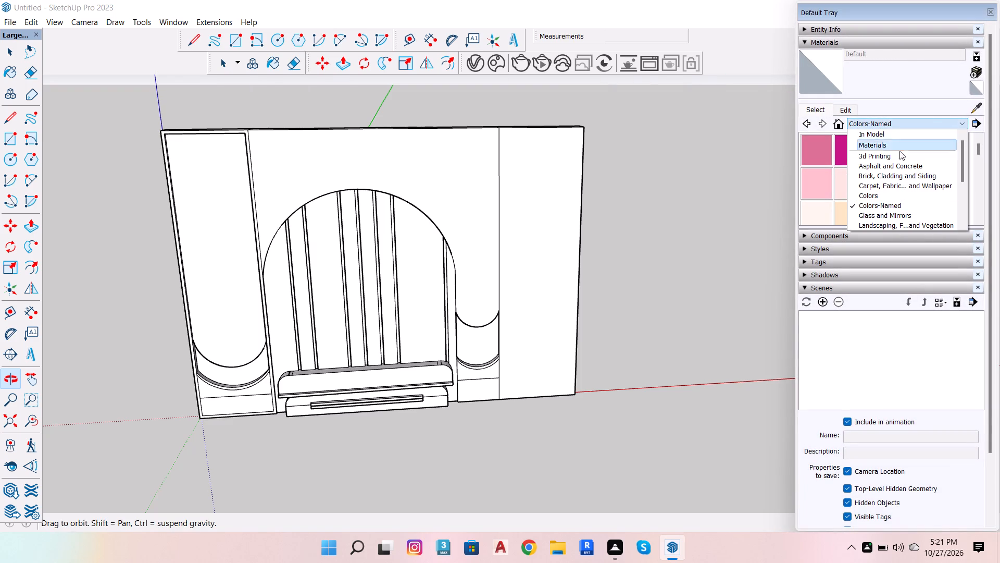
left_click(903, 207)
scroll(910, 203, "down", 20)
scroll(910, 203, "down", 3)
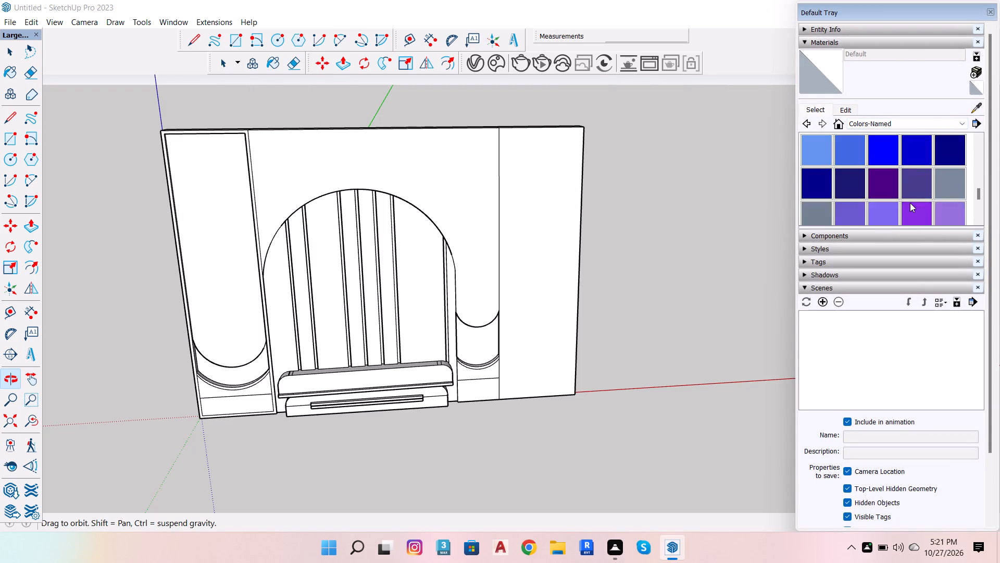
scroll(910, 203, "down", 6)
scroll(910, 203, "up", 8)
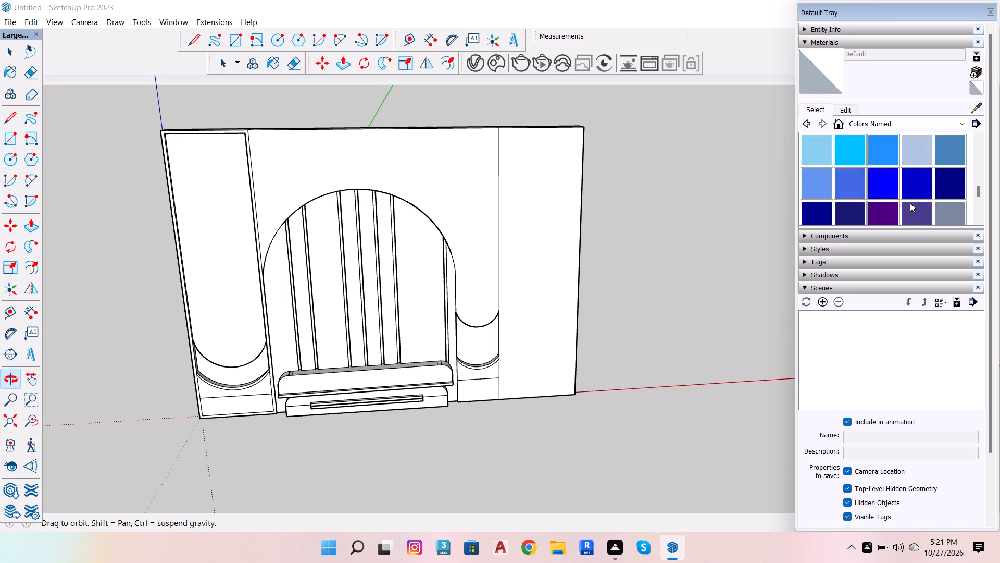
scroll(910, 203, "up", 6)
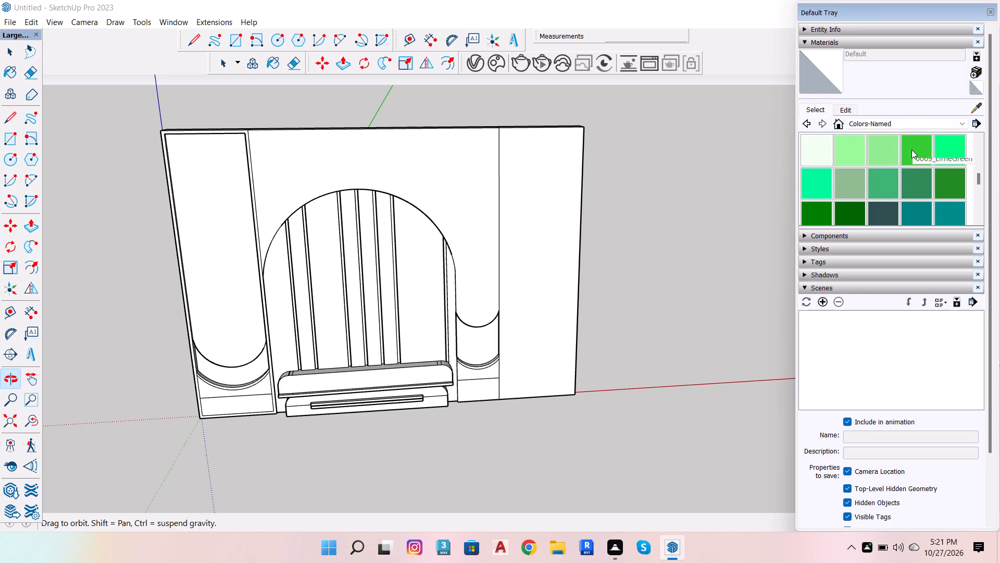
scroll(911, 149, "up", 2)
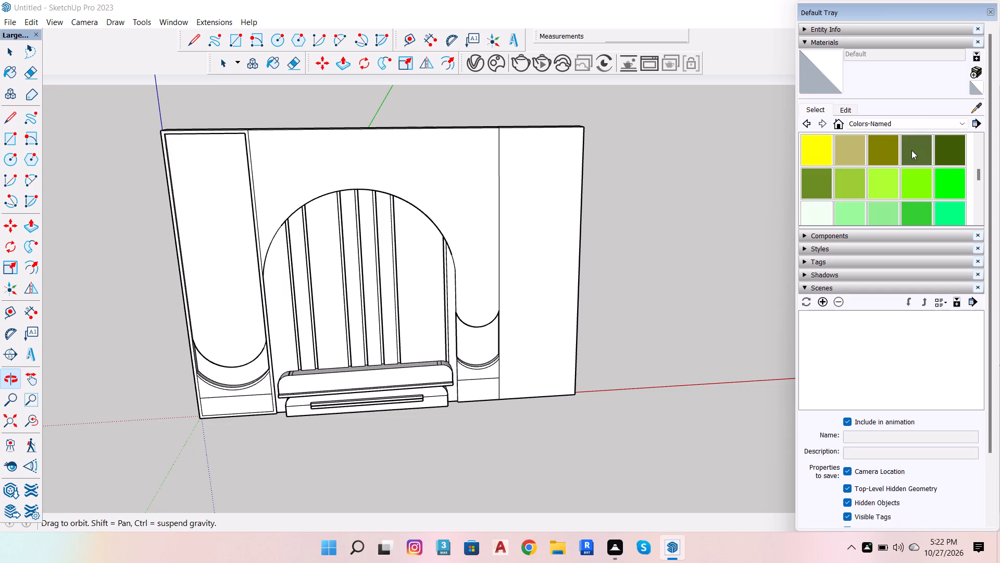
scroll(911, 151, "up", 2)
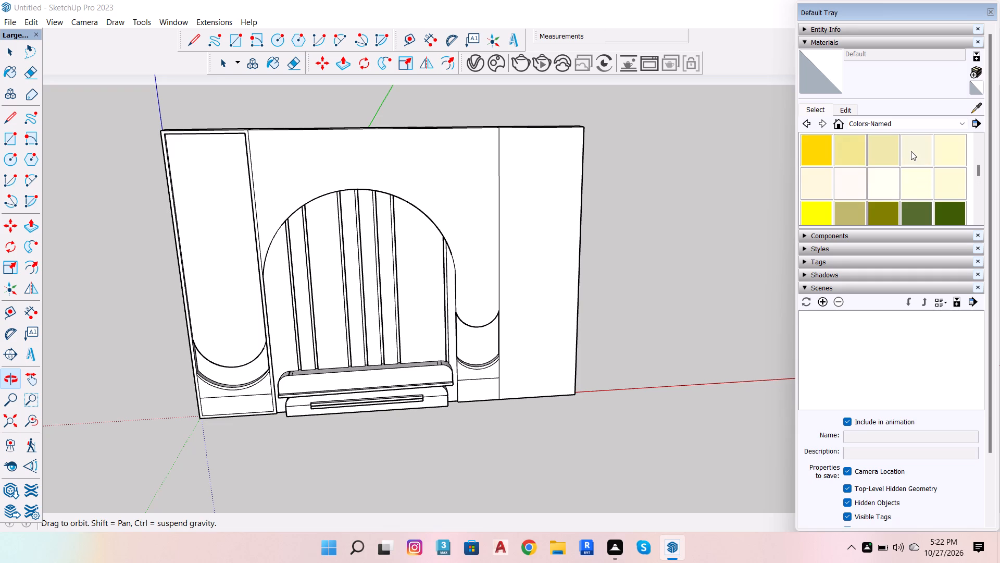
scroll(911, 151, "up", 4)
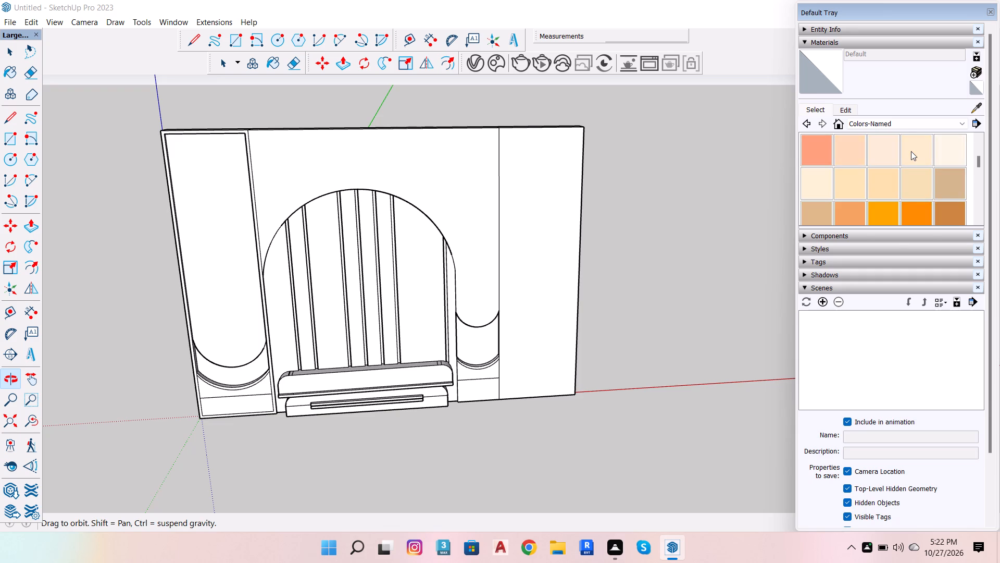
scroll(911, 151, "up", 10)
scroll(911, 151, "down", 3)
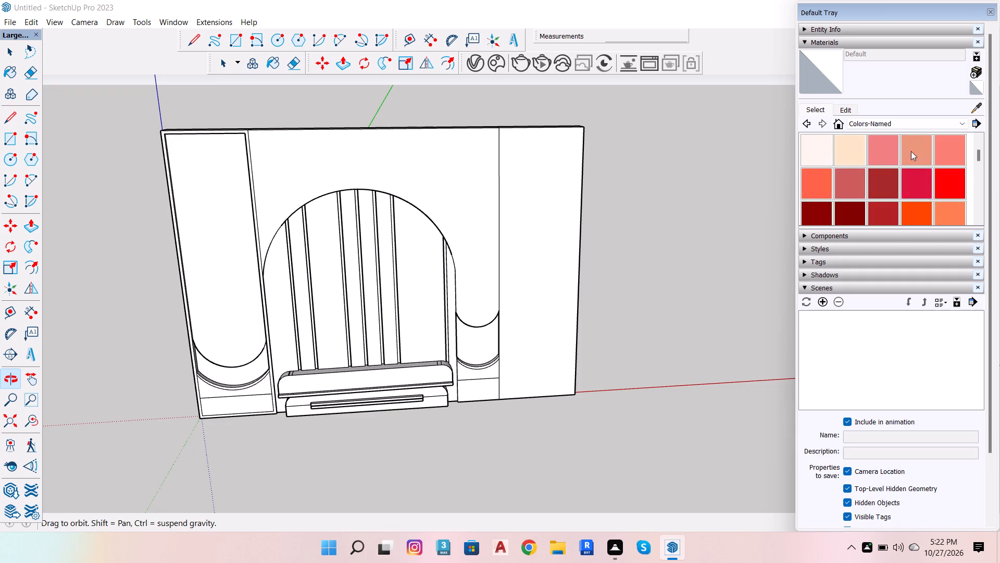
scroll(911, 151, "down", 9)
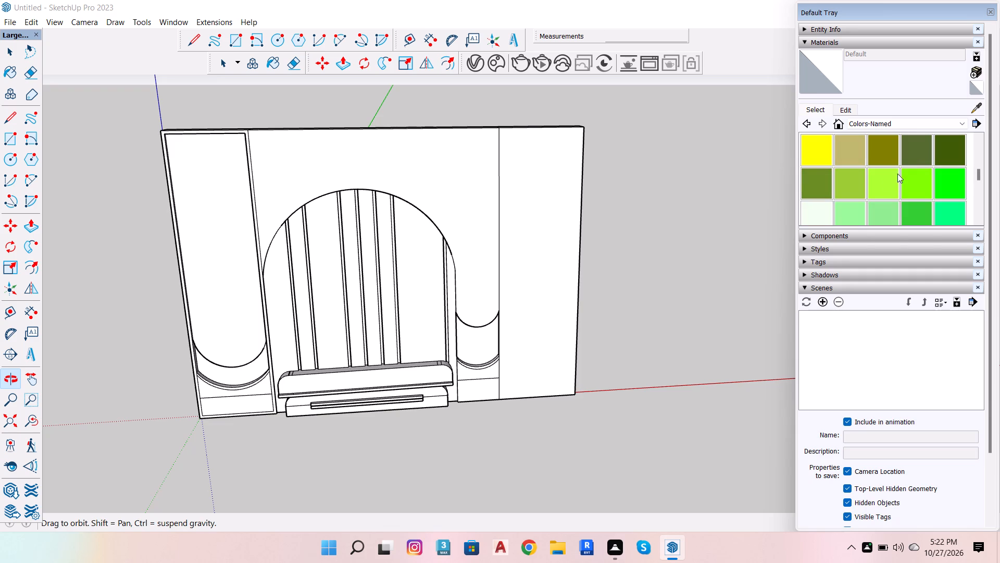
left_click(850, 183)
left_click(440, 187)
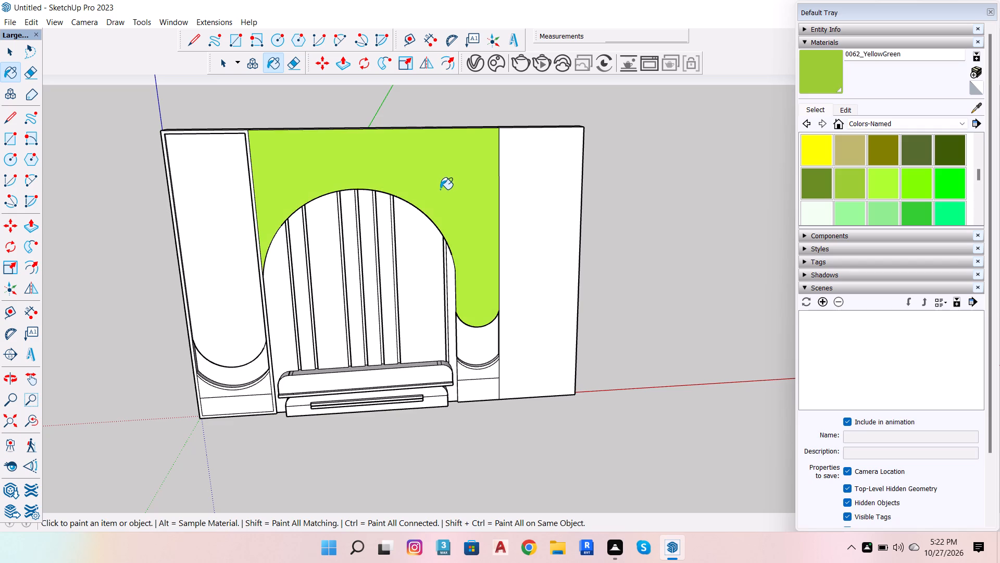
Repaint the wall face surrounding the arch with 0067_PaleGreen.
left_click(877, 185)
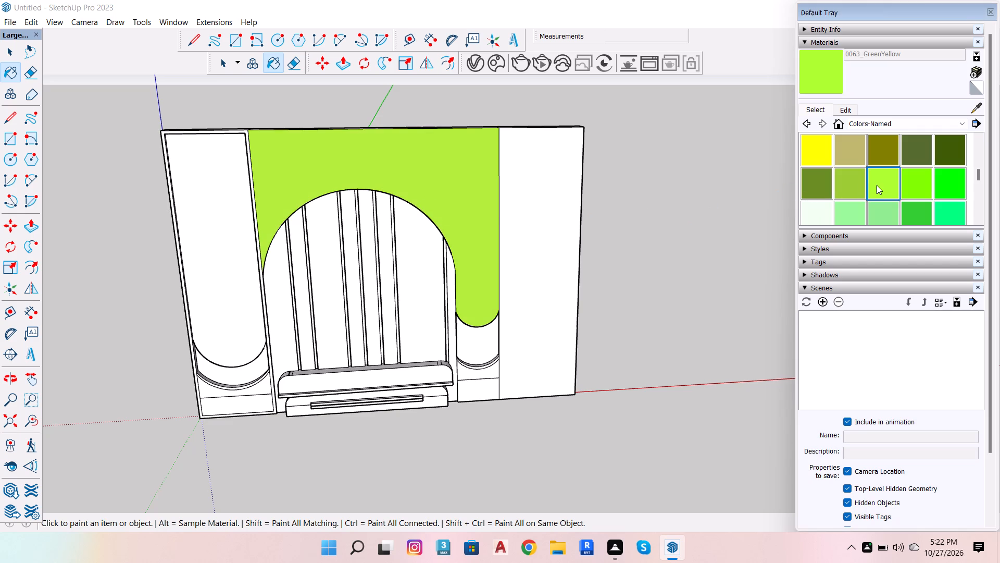
scroll(880, 185, "down", 2)
left_click(855, 152)
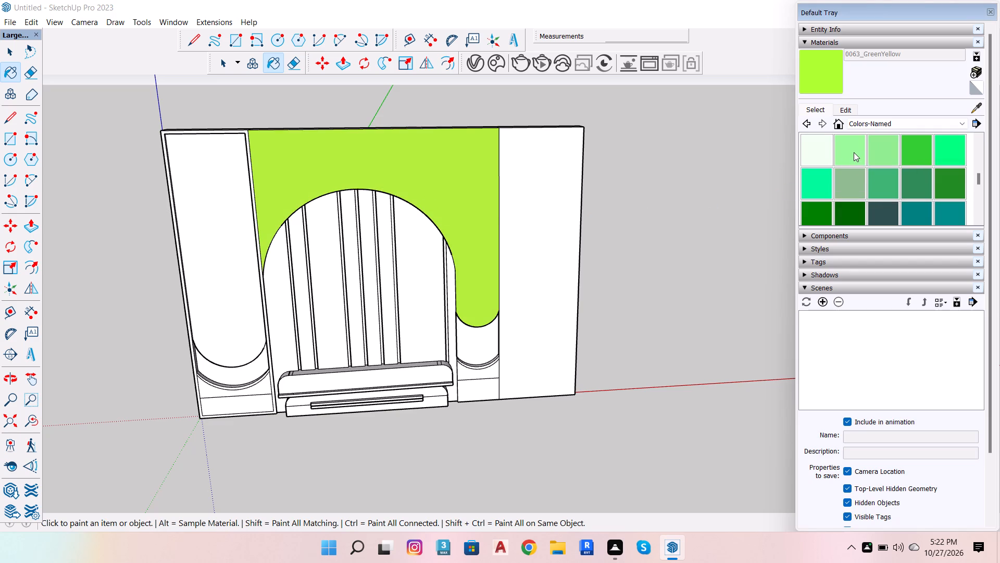
left_click(420, 177)
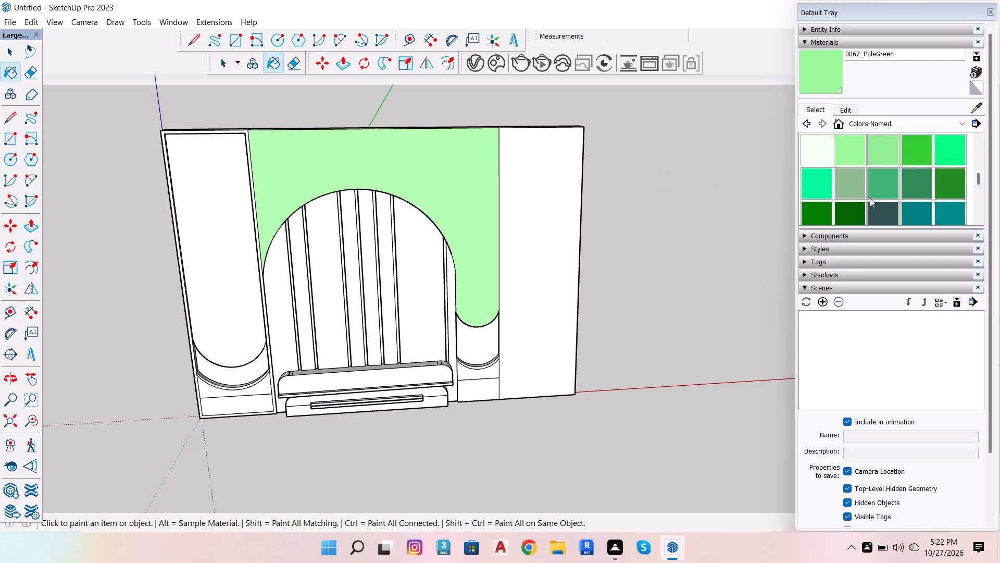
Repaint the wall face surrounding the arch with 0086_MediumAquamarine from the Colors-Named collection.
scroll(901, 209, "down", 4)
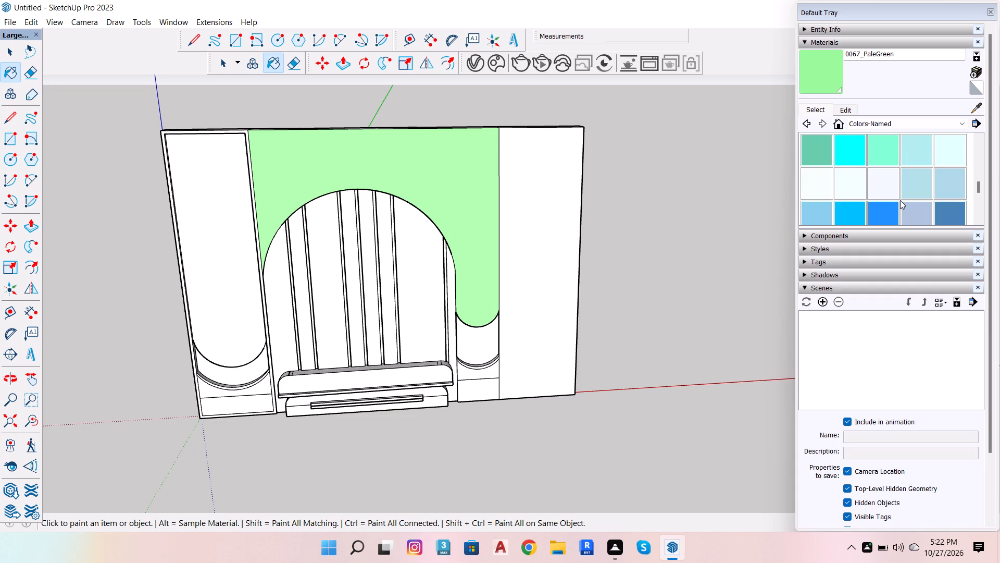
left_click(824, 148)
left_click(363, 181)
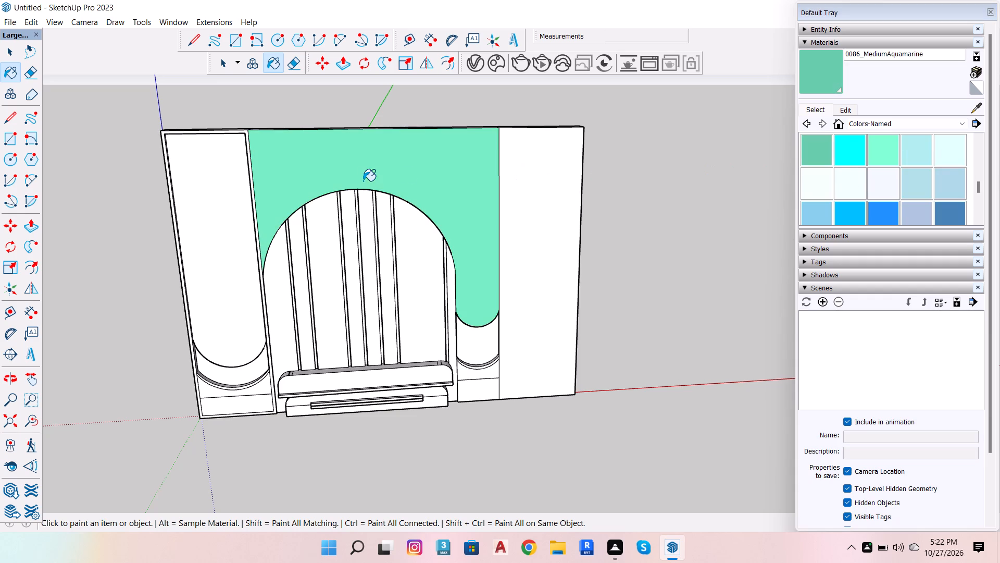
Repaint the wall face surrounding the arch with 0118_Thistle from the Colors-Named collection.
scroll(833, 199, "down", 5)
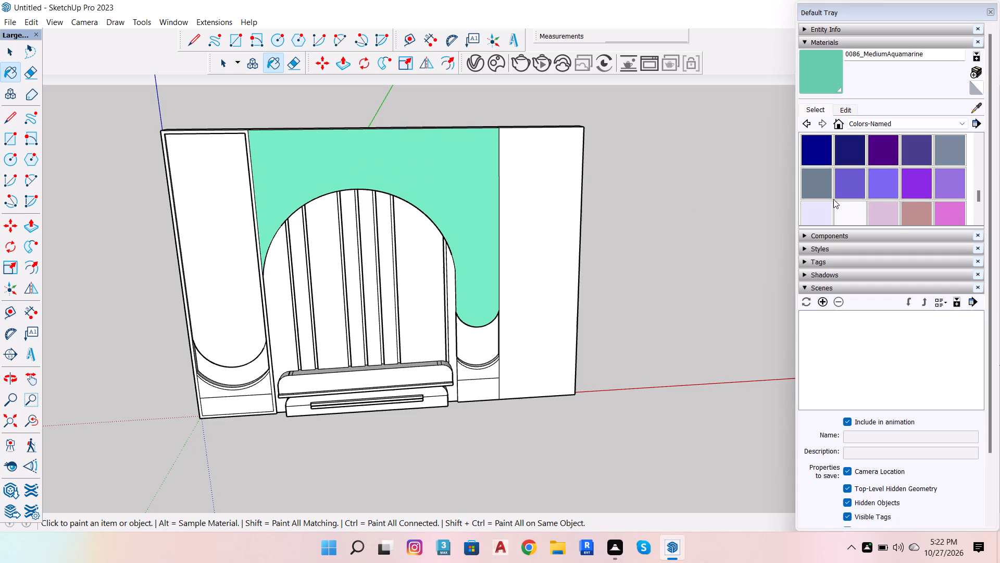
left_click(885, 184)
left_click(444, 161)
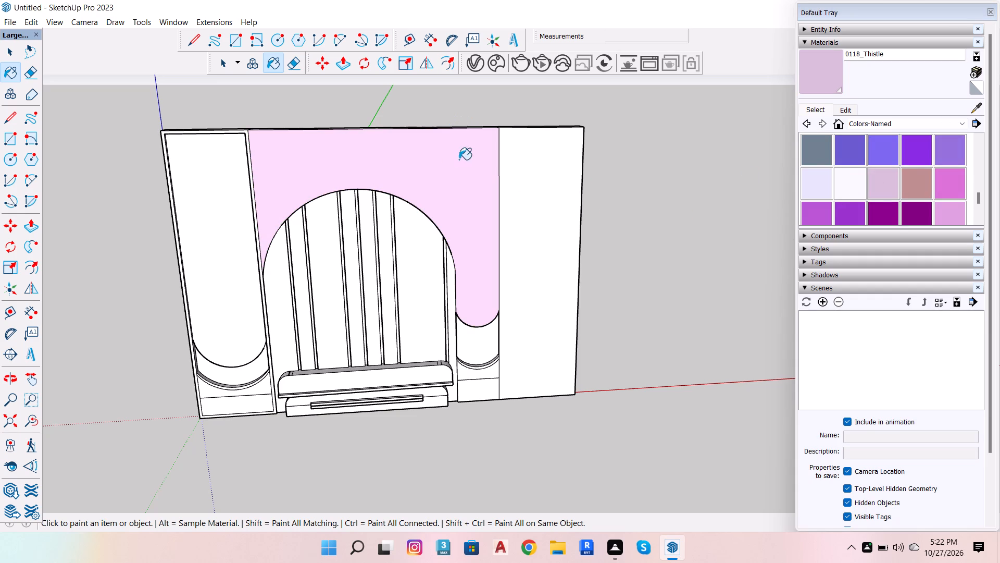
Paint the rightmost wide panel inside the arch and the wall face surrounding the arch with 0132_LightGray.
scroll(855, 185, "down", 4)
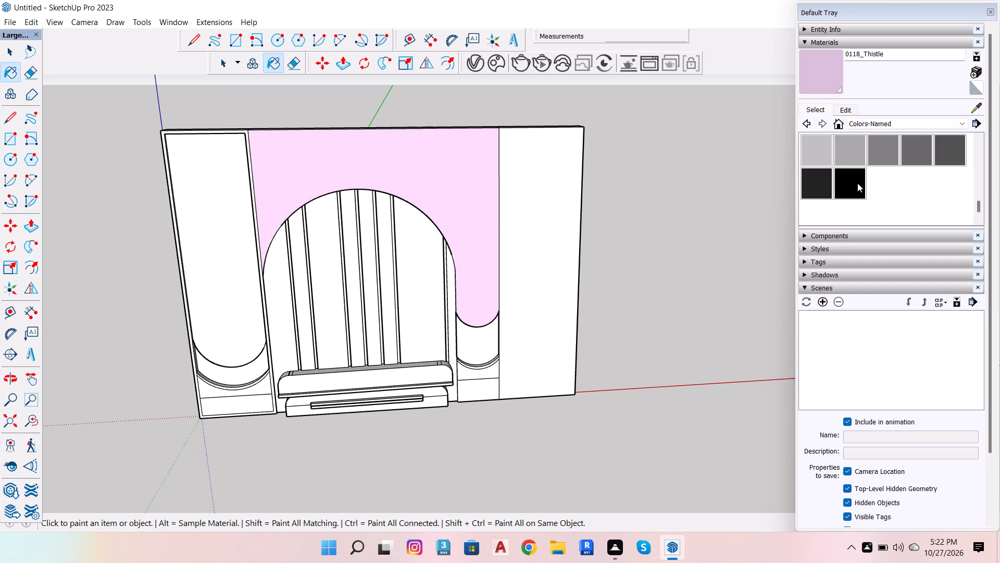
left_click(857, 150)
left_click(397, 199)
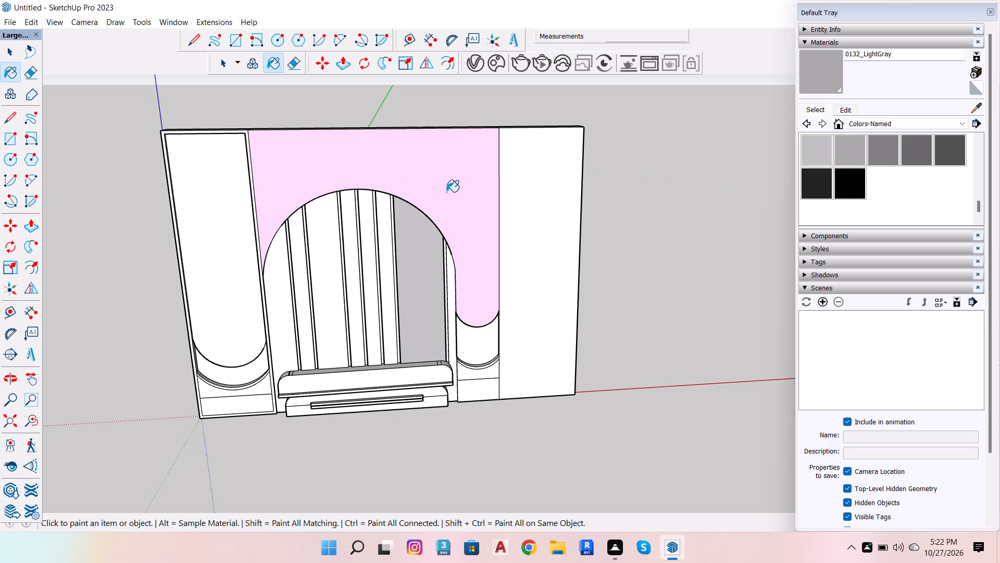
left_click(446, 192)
Repaint the grey panel inside the arch with 0117_GhostWhite from the Colors-Named collection.
scroll(445, 245, "up", 3)
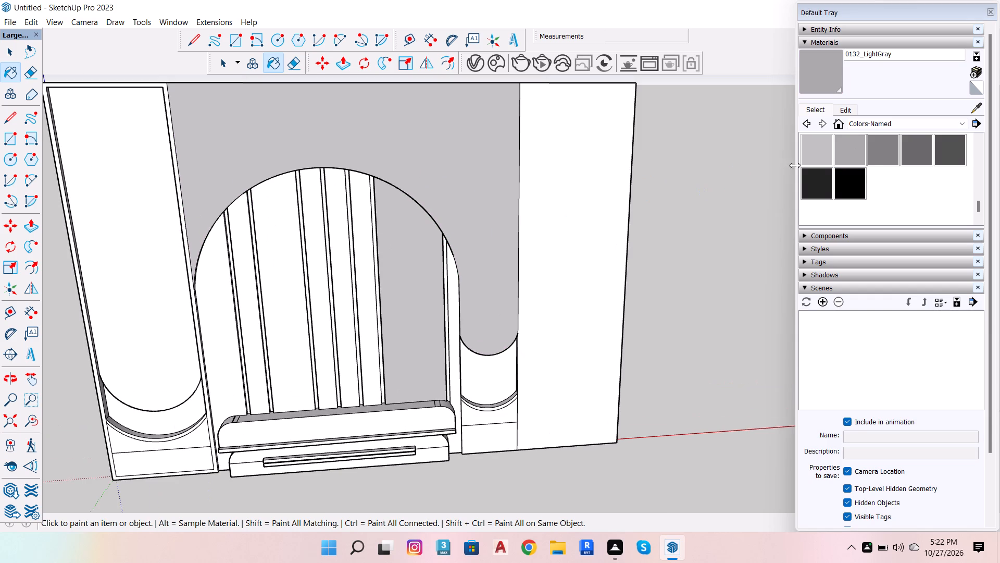
scroll(803, 163, "up", 5)
scroll(809, 166, "down", 2)
left_click(848, 154)
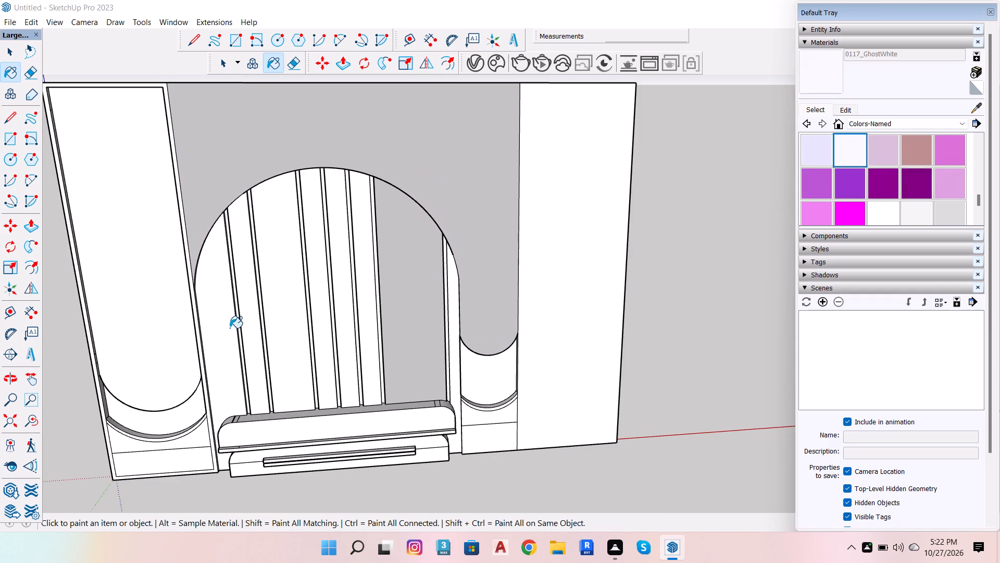
left_click(428, 266)
scroll(409, 319, "down", 3)
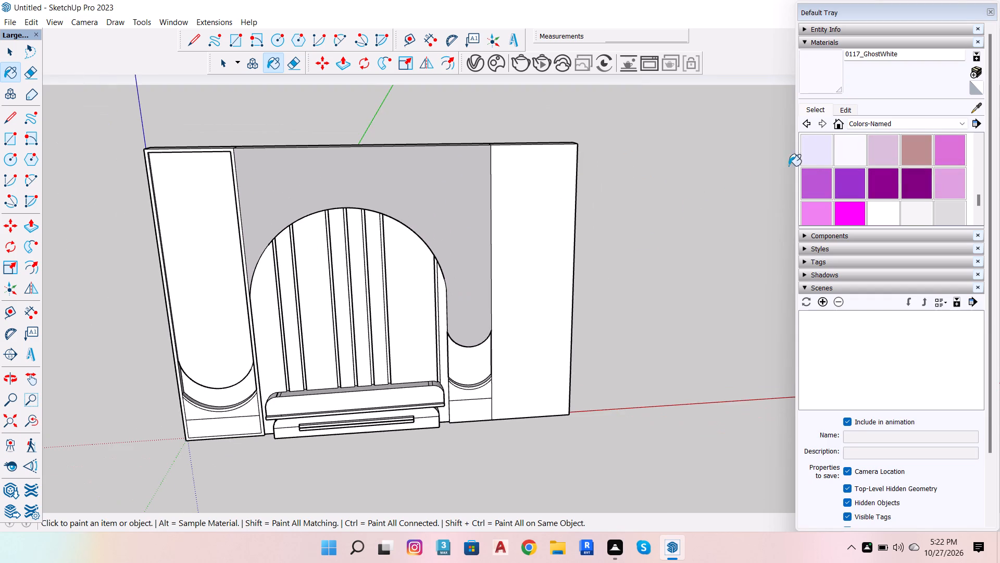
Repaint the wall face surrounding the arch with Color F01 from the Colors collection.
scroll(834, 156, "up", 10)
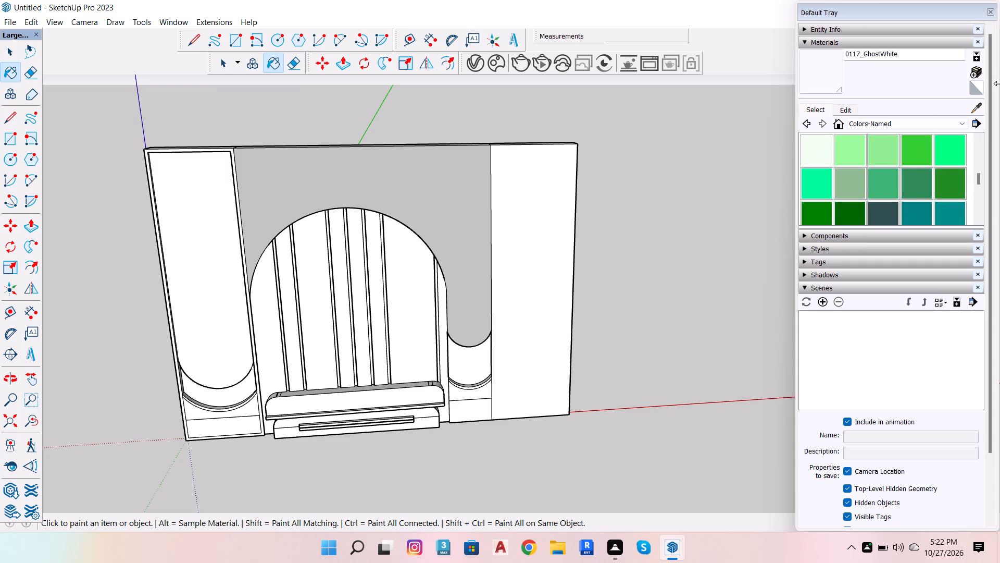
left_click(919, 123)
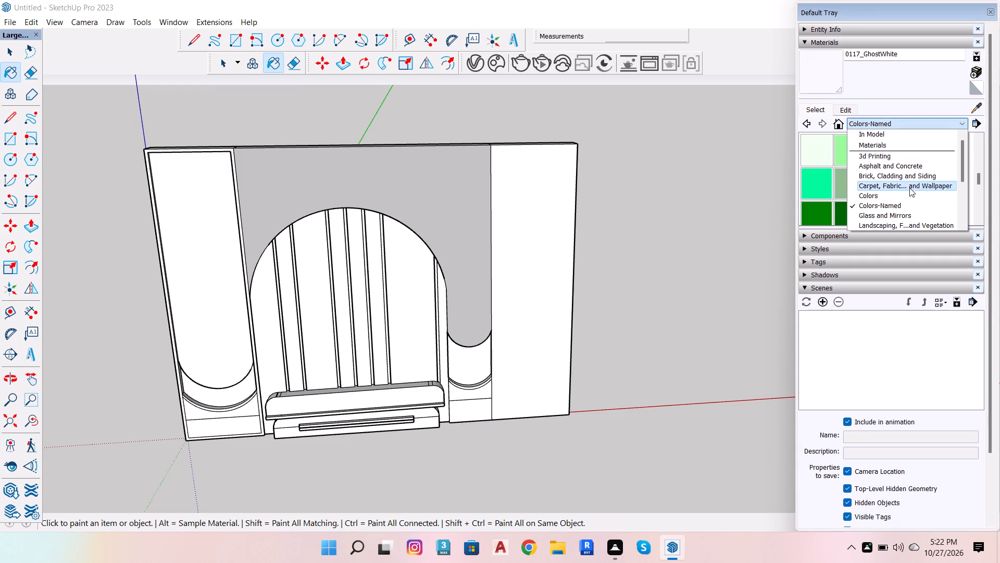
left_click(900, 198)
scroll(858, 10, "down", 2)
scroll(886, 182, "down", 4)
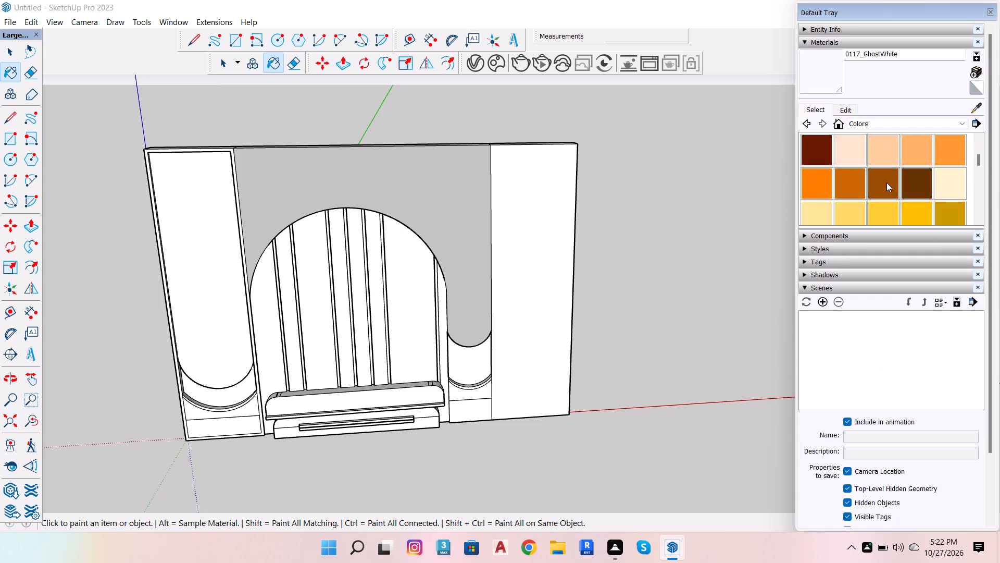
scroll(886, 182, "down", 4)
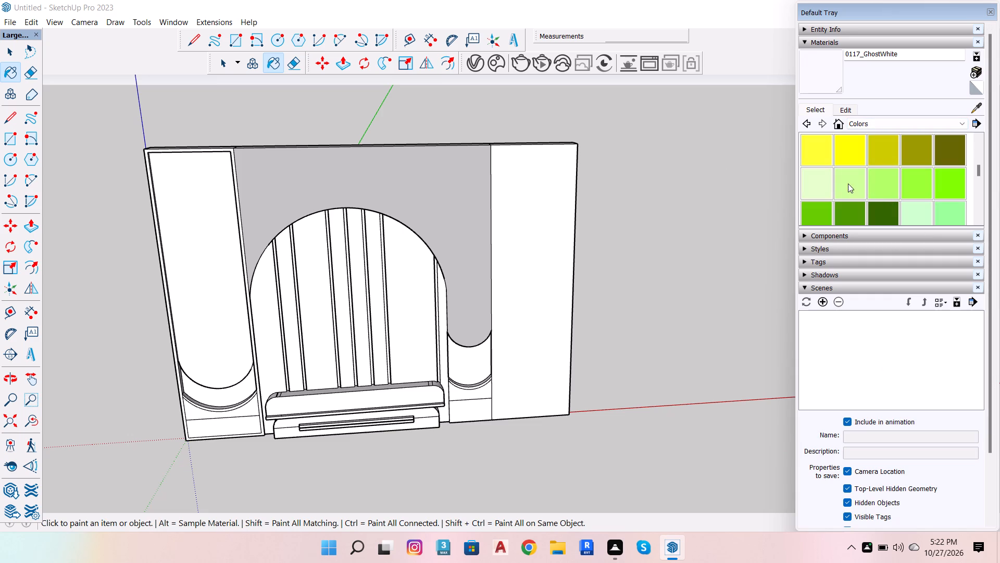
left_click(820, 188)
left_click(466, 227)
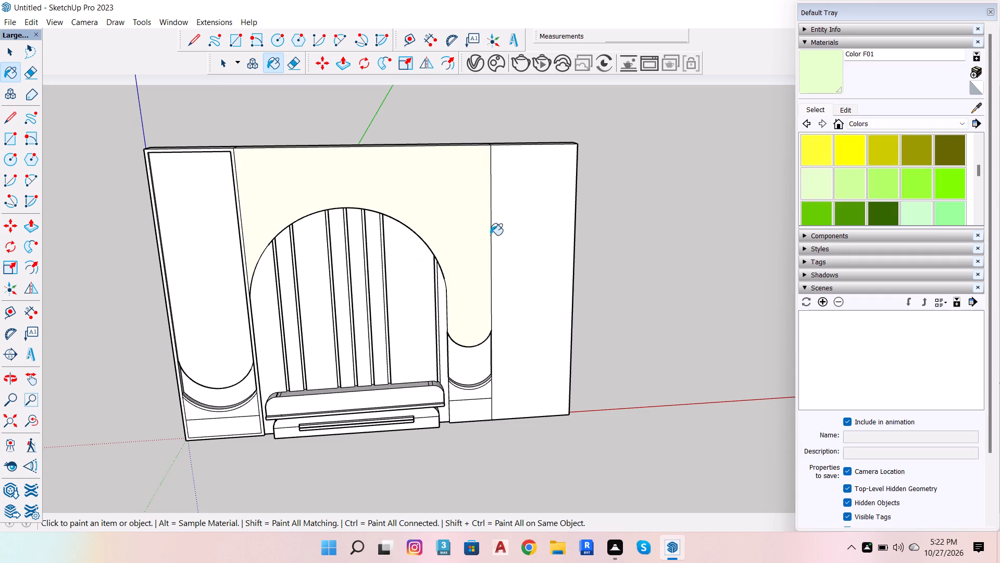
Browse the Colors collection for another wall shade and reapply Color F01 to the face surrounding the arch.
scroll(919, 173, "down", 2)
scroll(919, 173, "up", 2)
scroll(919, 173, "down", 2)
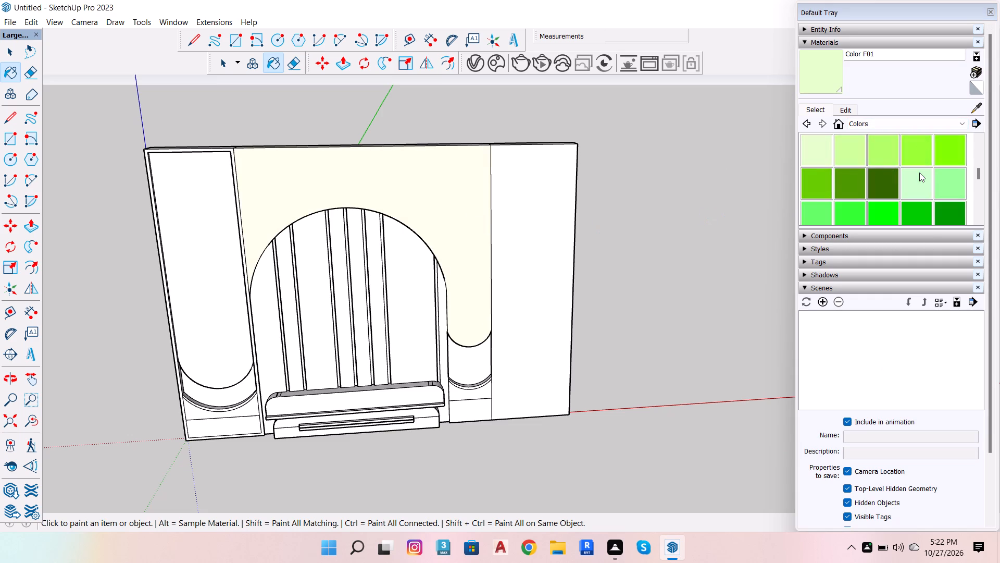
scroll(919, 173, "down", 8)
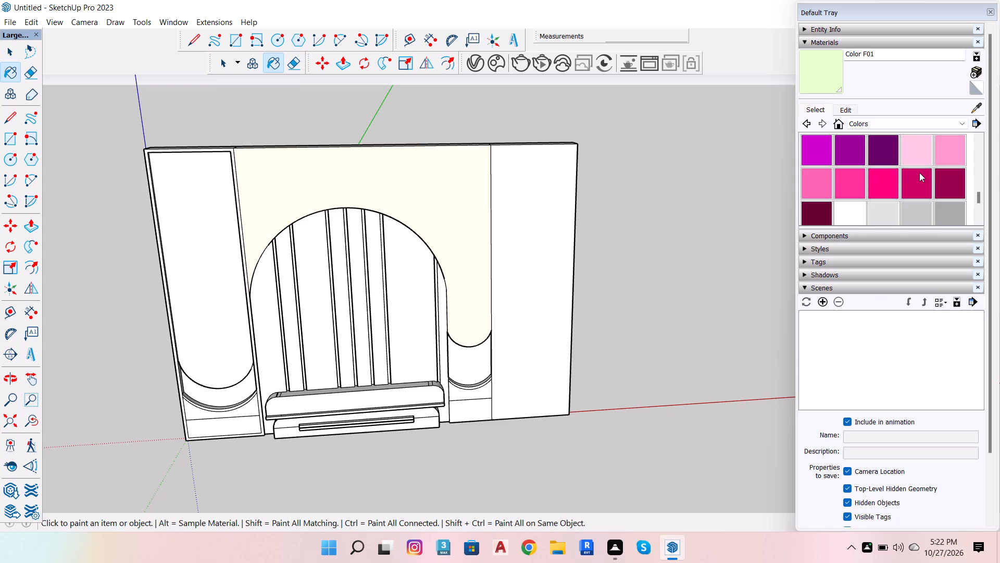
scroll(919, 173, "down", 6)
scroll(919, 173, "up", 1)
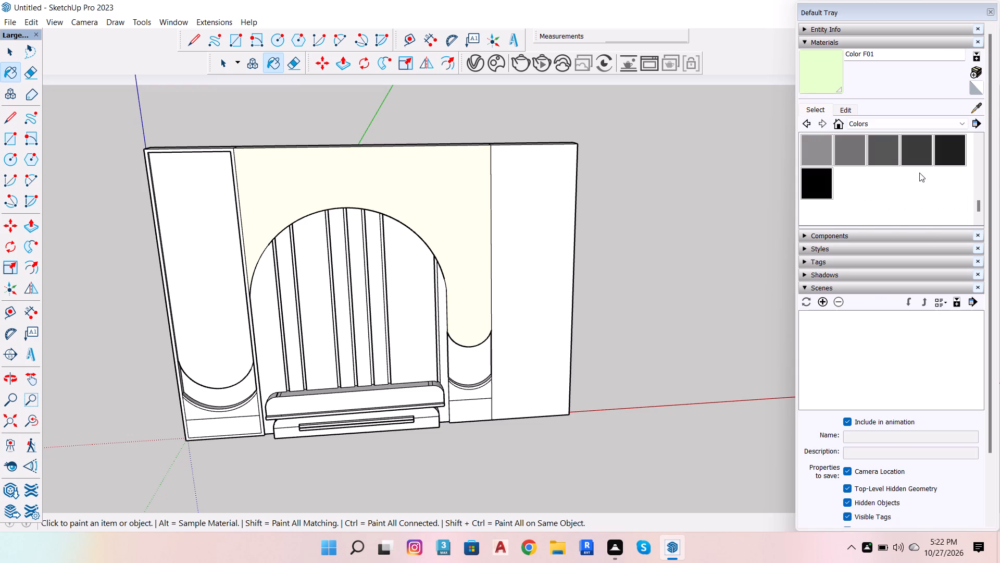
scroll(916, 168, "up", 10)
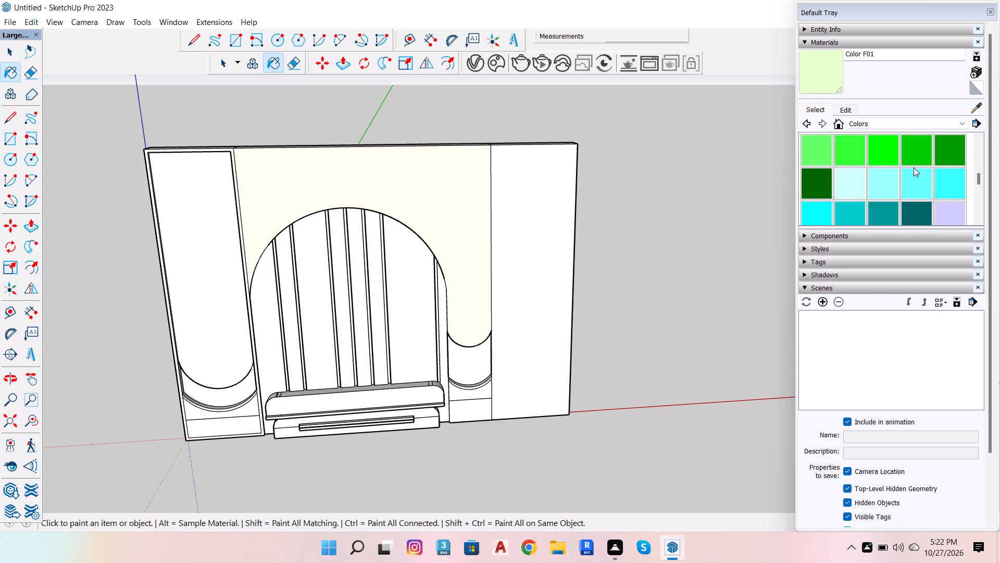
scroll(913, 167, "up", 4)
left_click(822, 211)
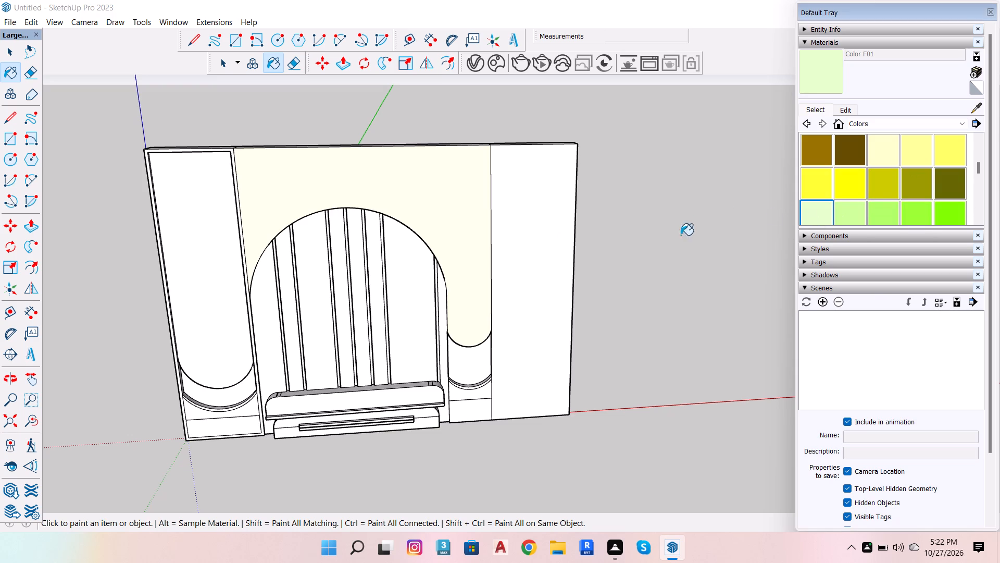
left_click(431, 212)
Repaint the wall face surrounding the arch with Color F02 from the Colors collection.
scroll(863, 178, "down", 1)
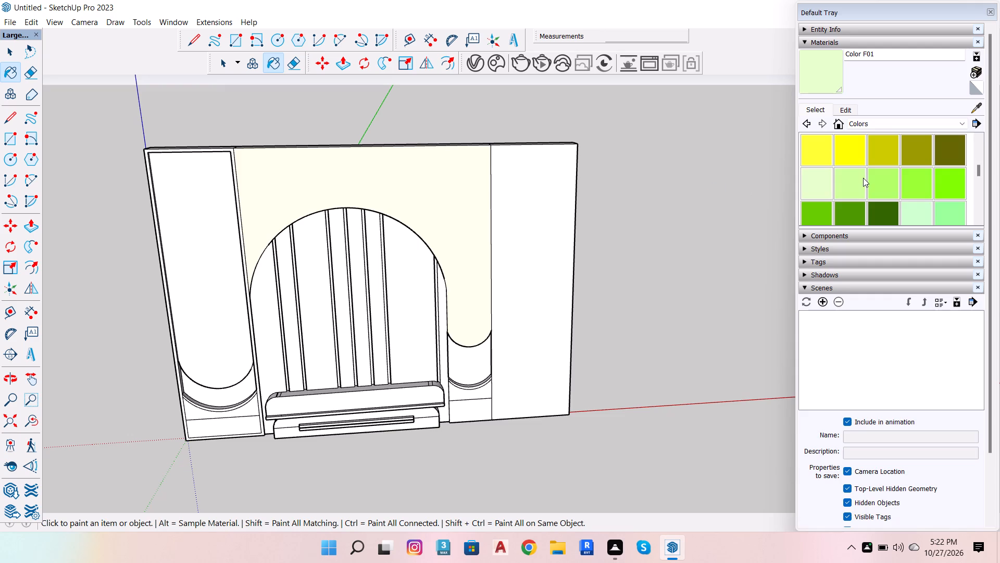
left_click(864, 178)
left_click(466, 203)
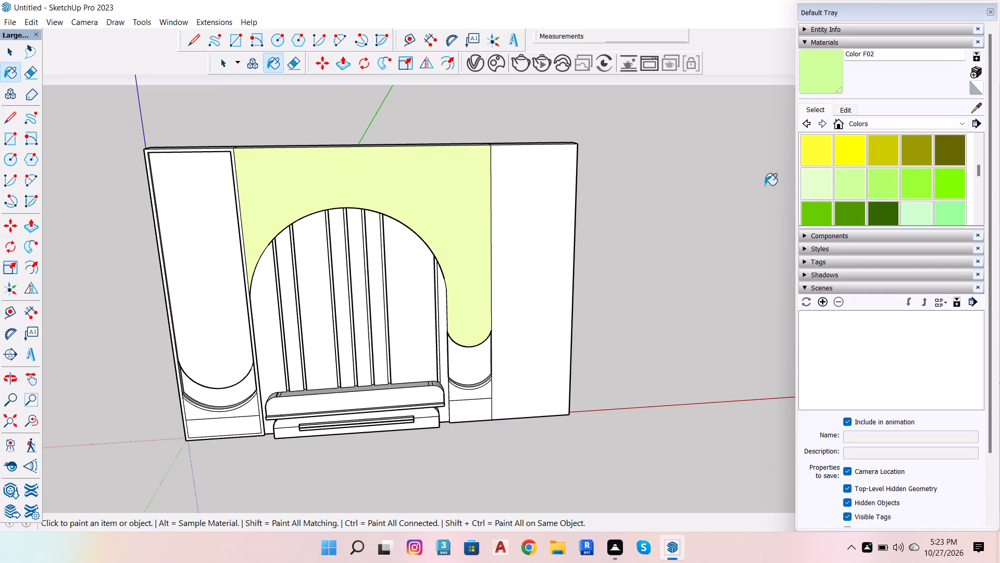
Paint the tall recessed panel to the left of the arch with Color H01 from the Colors collection.
scroll(867, 157, "up", 3)
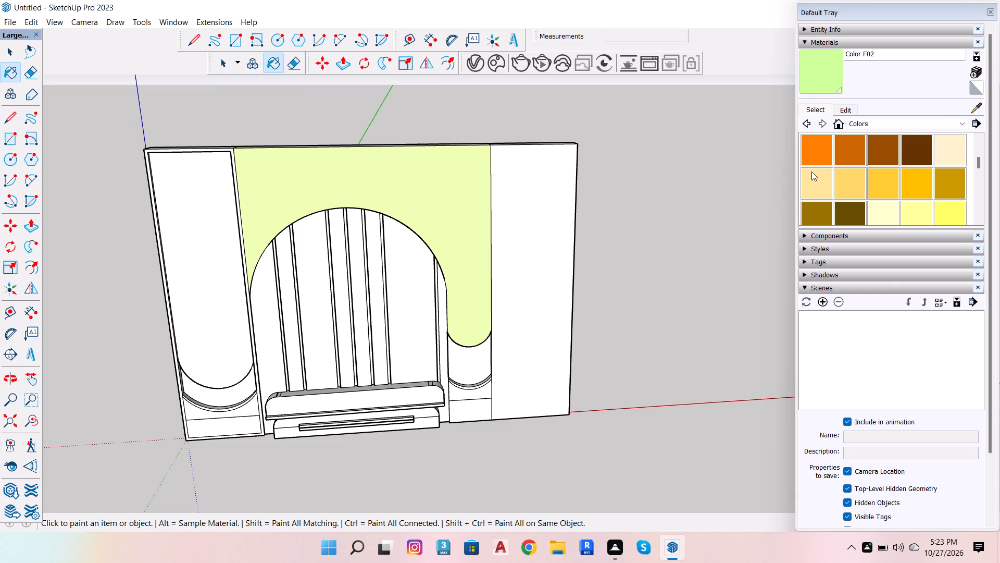
scroll(811, 172, "up", 10)
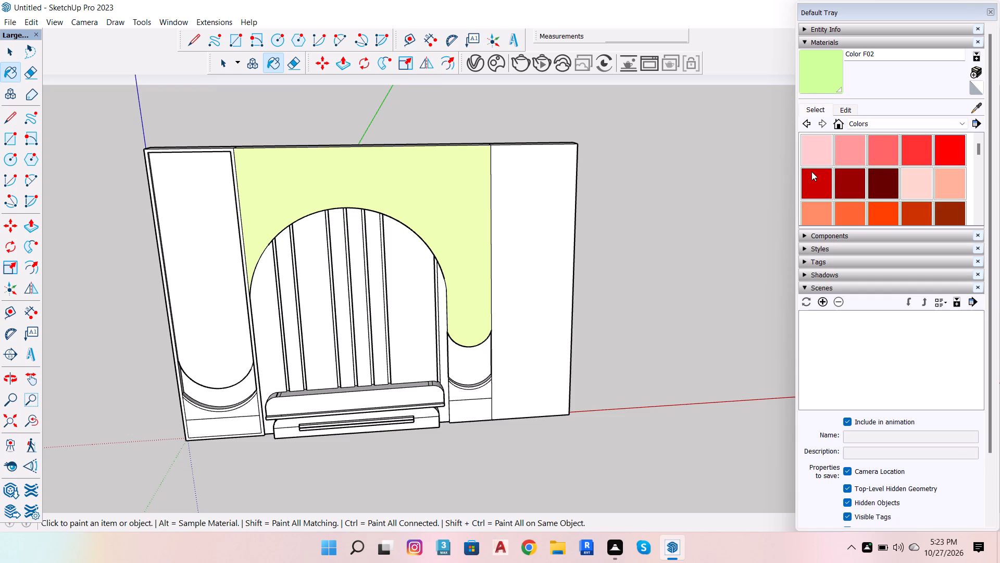
scroll(811, 172, "down", 12)
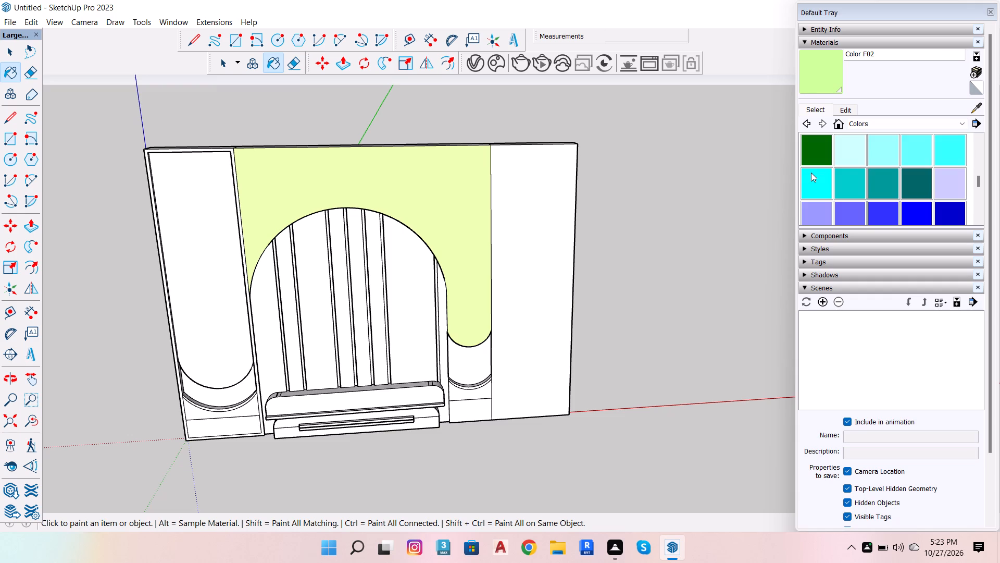
left_click(861, 142)
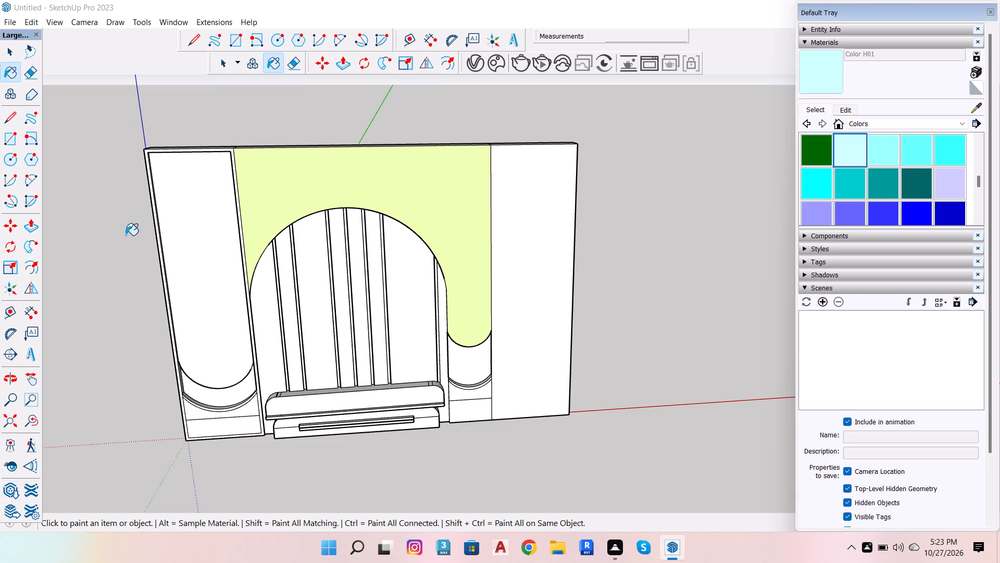
left_click(189, 198)
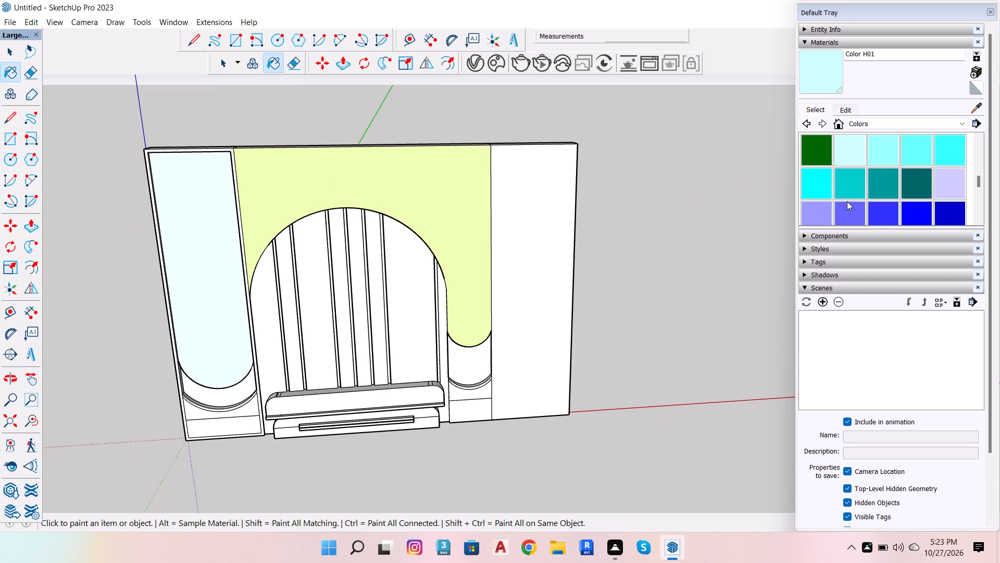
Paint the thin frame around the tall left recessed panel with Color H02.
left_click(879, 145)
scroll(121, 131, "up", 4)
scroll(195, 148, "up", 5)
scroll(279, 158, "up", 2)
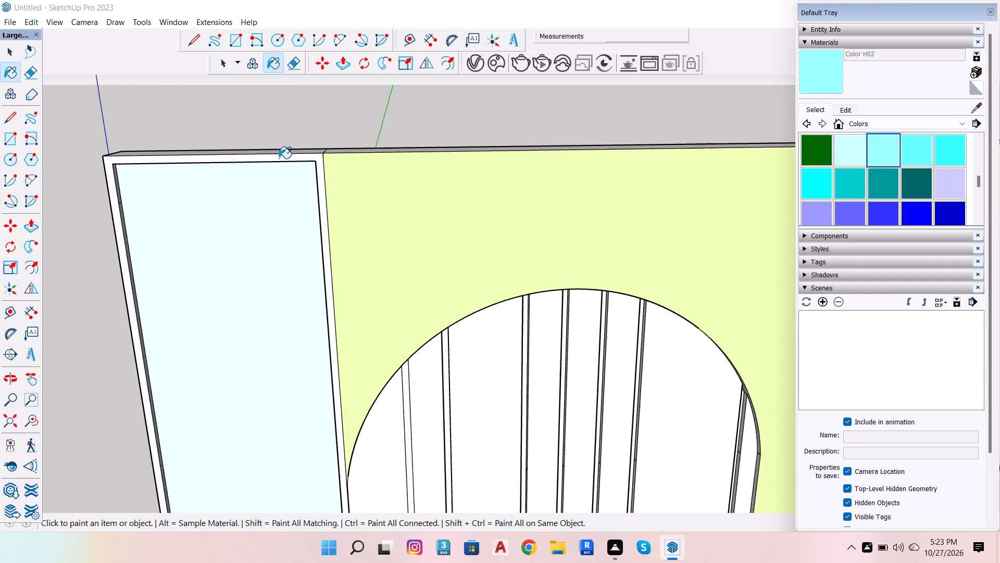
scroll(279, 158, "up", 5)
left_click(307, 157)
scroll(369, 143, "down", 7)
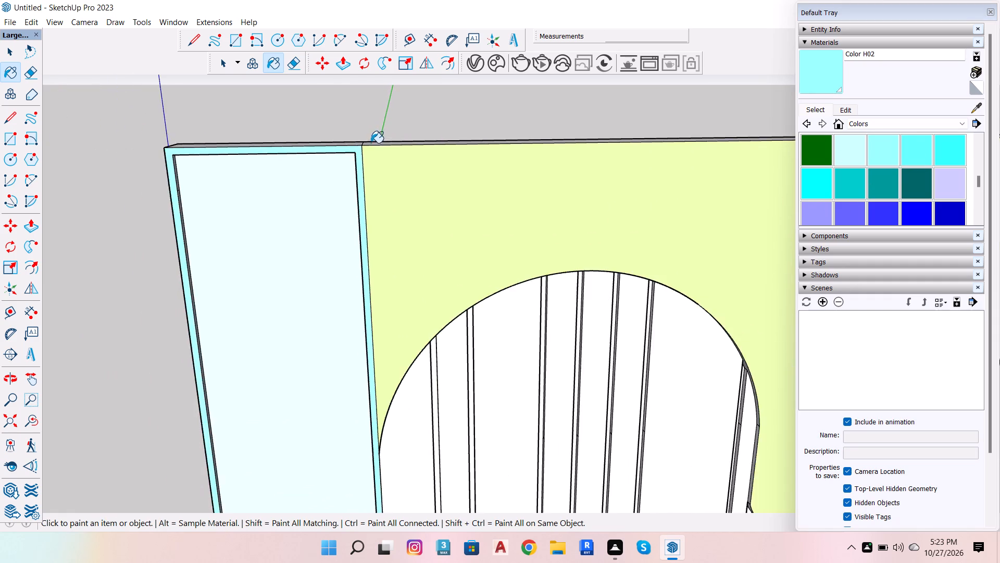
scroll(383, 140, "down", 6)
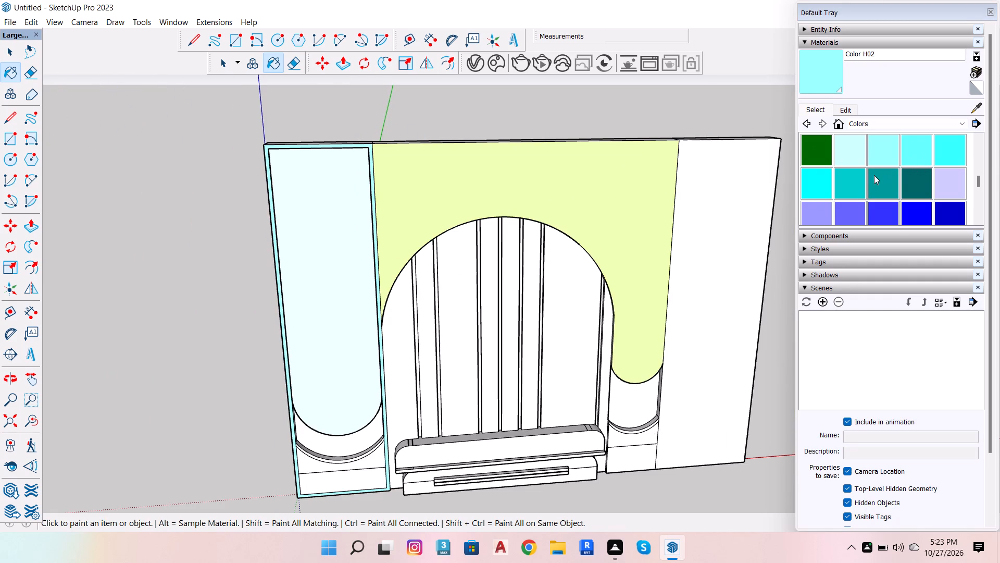
Repaint the thin frame around the tall left recessed panel with the darker teal Color H07.
scroll(874, 181, "down", 3)
scroll(875, 181, "up", 3)
left_click(878, 181)
scroll(113, 139, "up", 4)
scroll(359, 139, "up", 2)
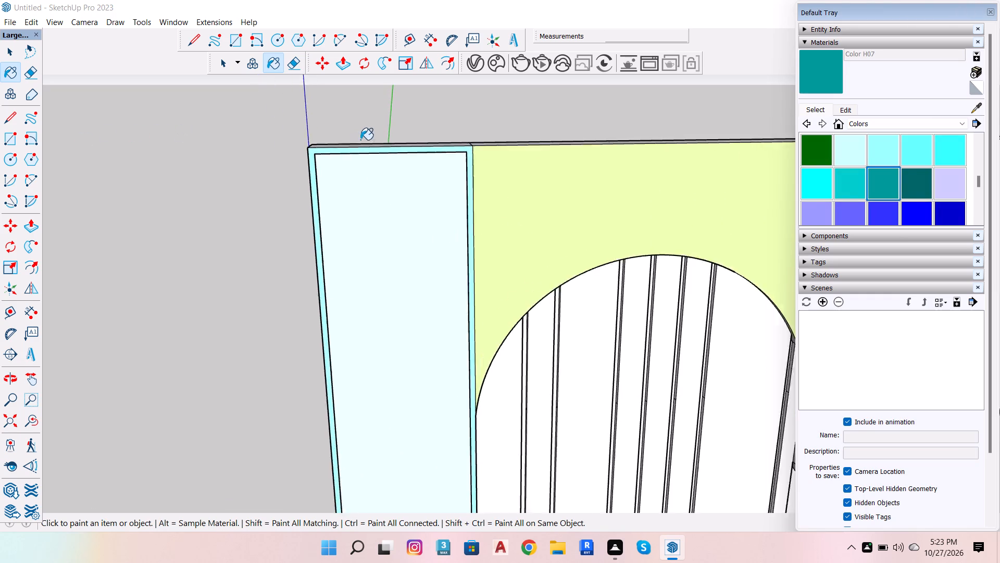
scroll(360, 140, "up", 2)
scroll(405, 151, "up", 3)
left_click(406, 153)
scroll(444, 119, "down", 2)
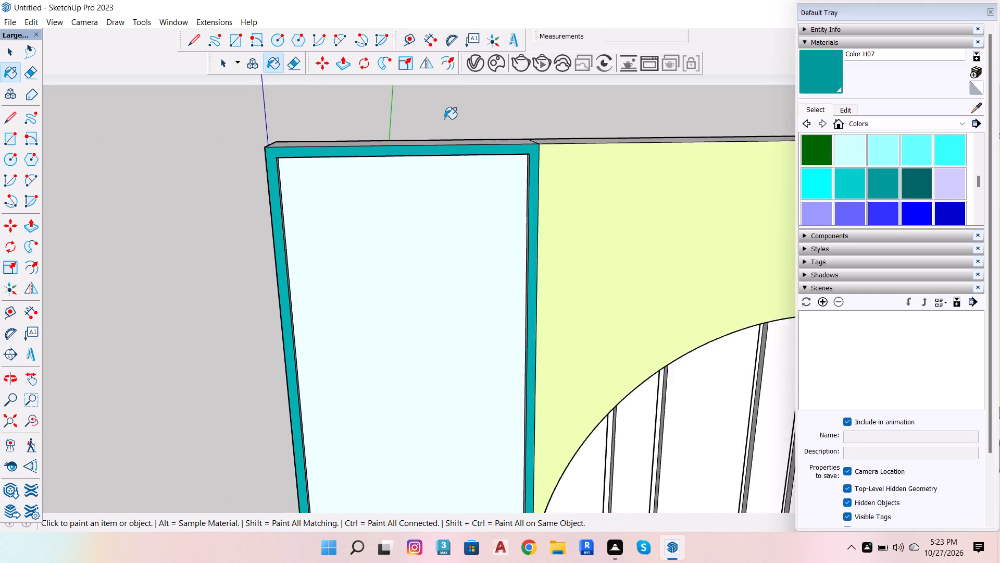
scroll(444, 119, "down", 10)
Switch the materials library from the Colors collection to Colors-Named.
scroll(866, 173, "down", 2)
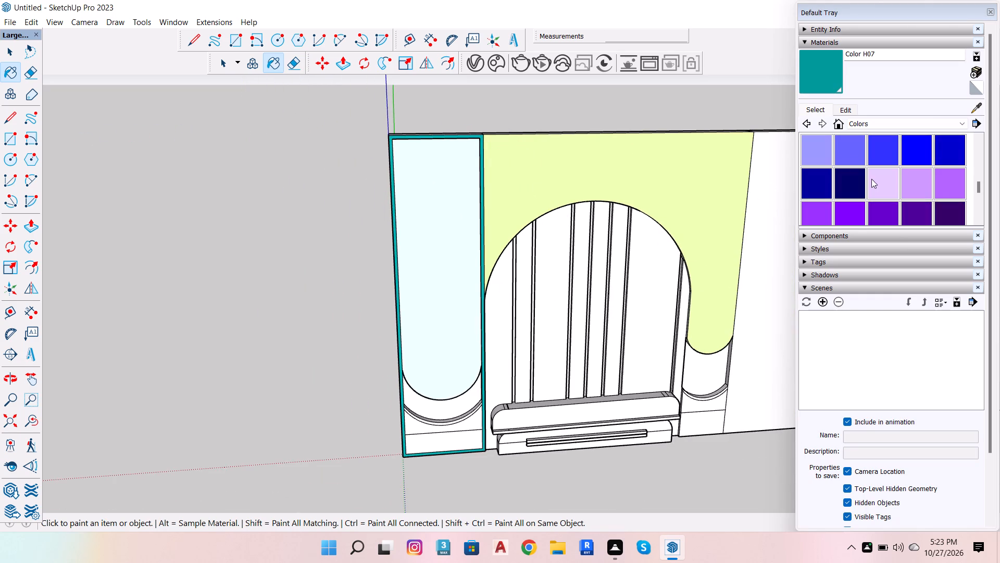
scroll(871, 179, "down", 10)
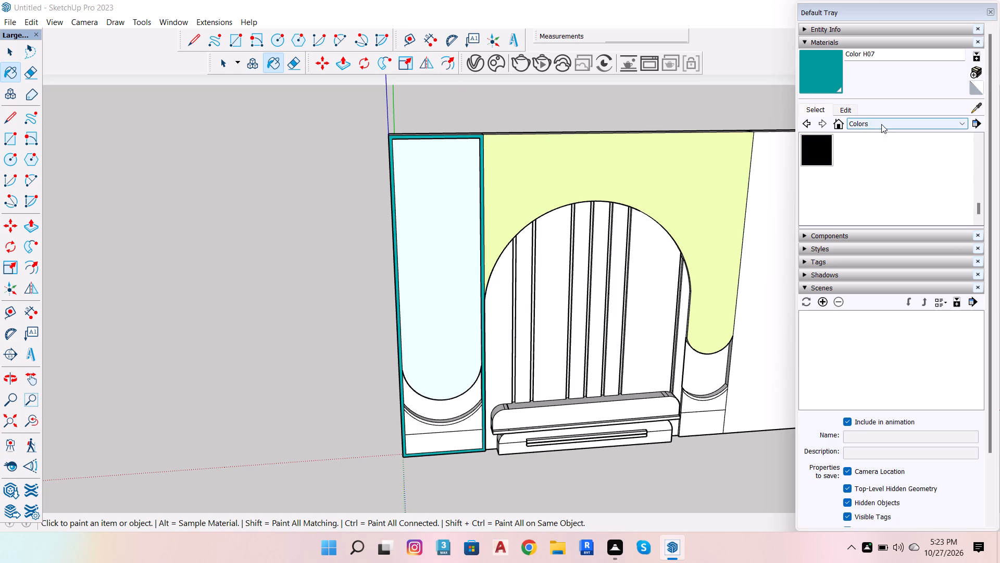
left_click(881, 124)
left_click(891, 203)
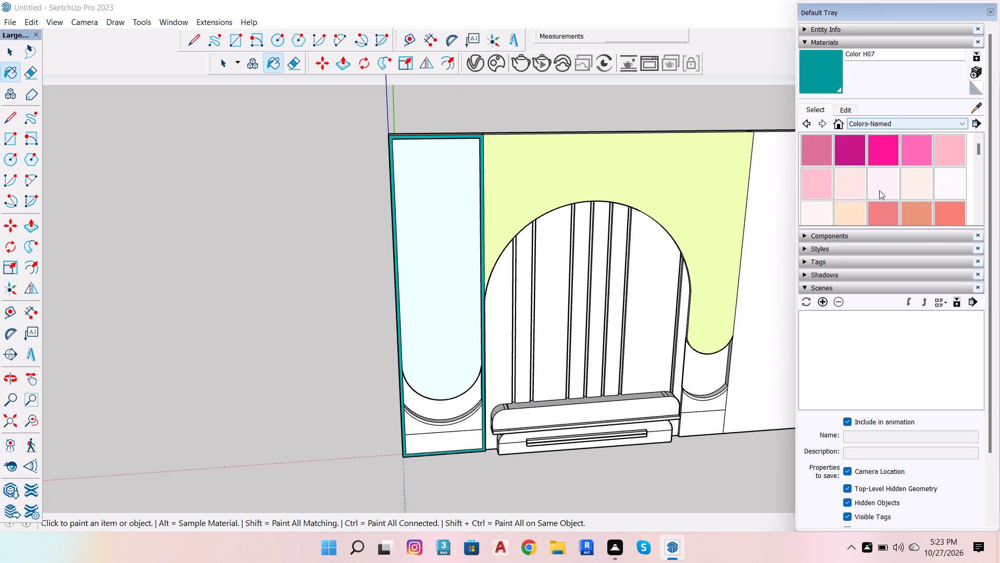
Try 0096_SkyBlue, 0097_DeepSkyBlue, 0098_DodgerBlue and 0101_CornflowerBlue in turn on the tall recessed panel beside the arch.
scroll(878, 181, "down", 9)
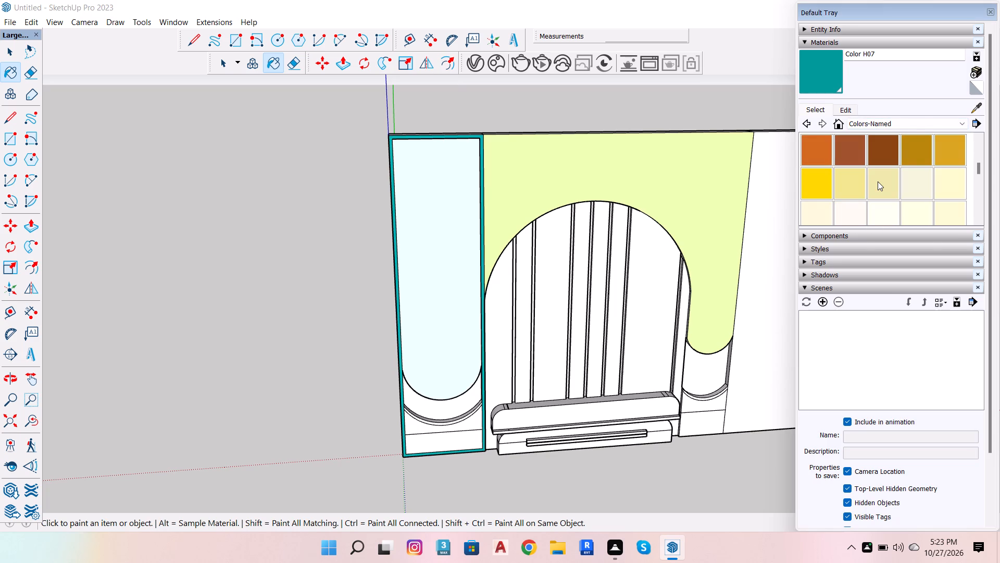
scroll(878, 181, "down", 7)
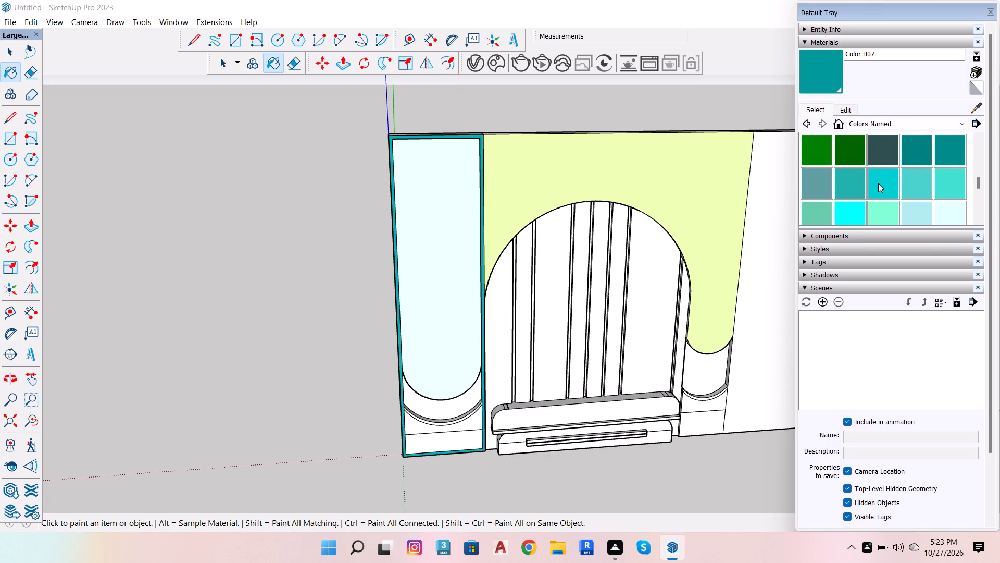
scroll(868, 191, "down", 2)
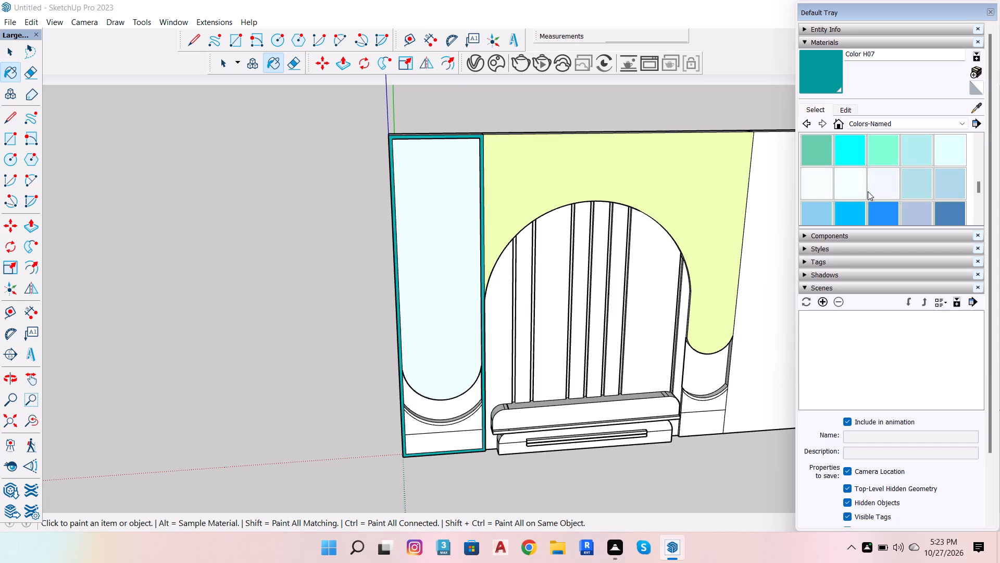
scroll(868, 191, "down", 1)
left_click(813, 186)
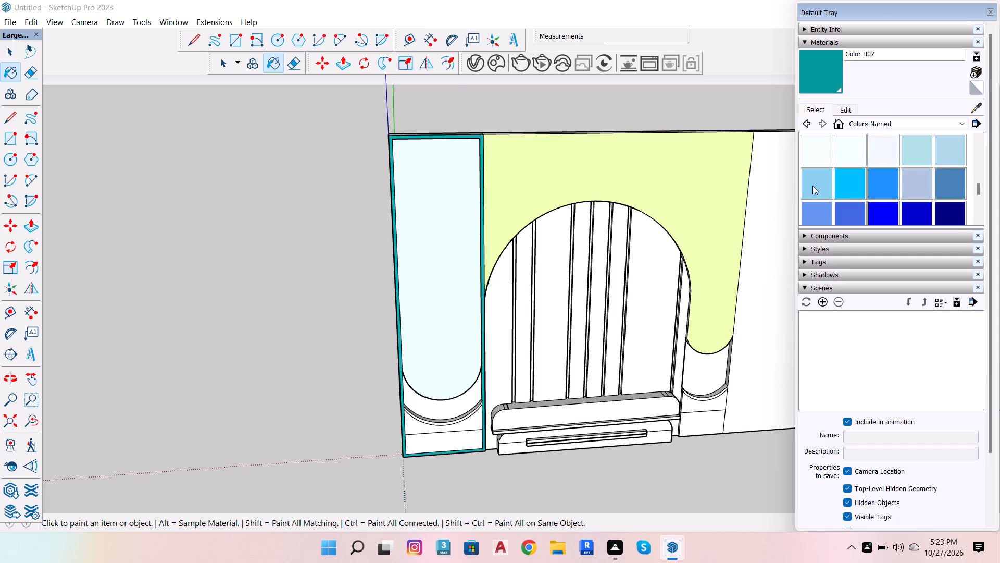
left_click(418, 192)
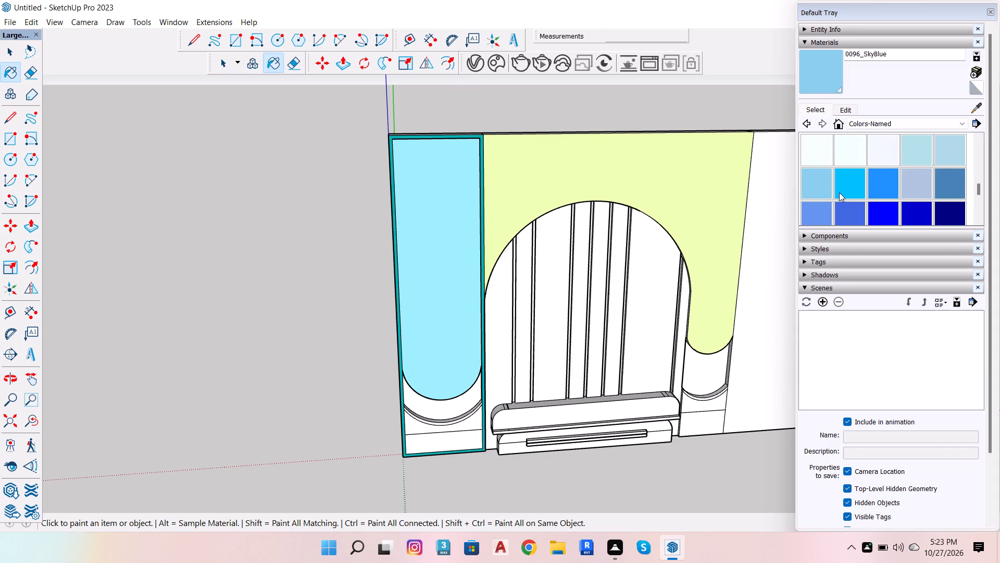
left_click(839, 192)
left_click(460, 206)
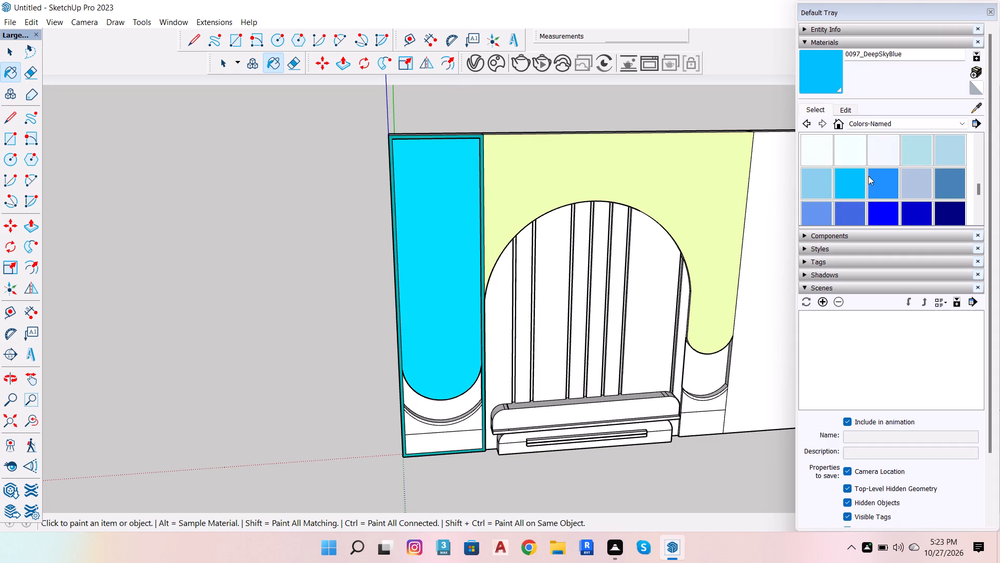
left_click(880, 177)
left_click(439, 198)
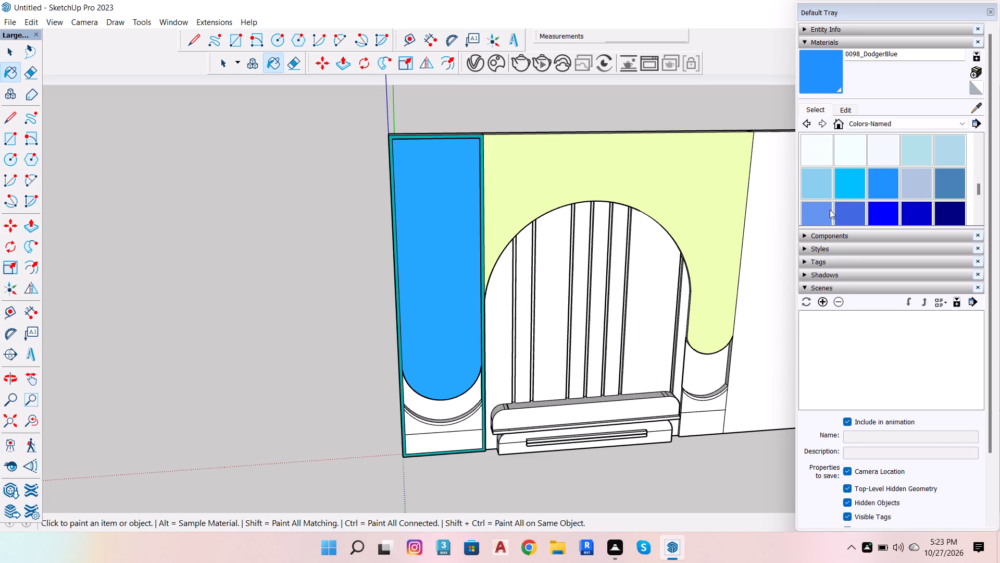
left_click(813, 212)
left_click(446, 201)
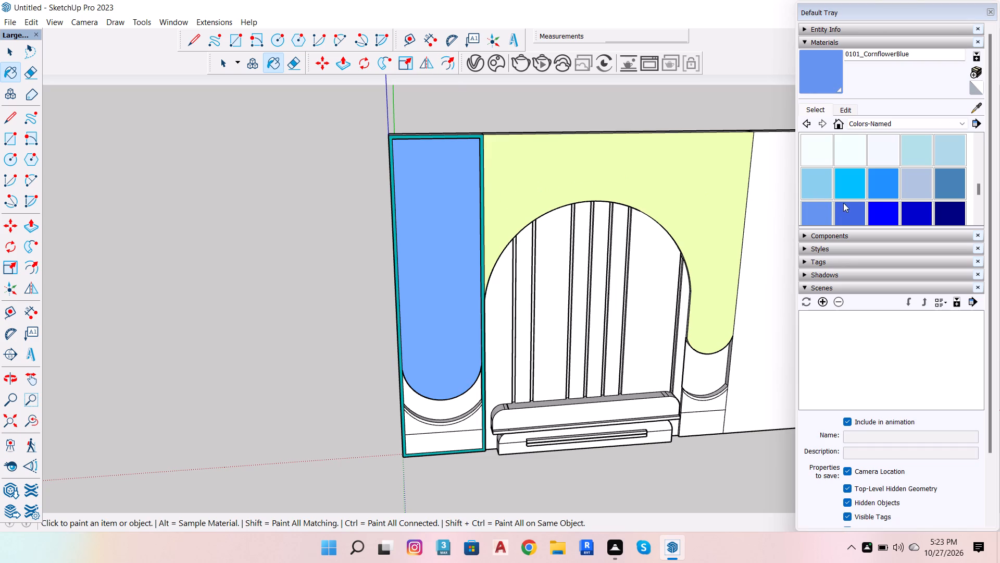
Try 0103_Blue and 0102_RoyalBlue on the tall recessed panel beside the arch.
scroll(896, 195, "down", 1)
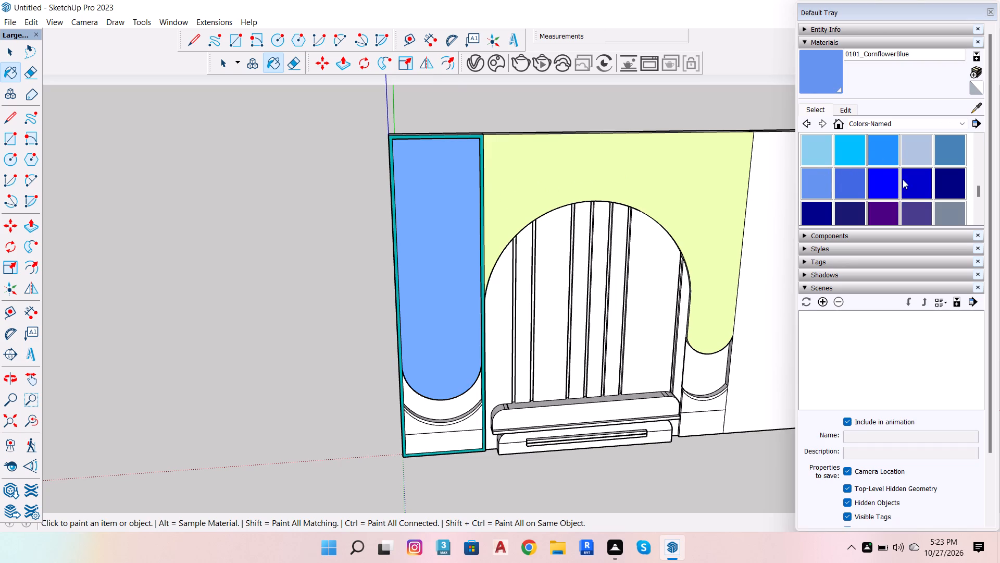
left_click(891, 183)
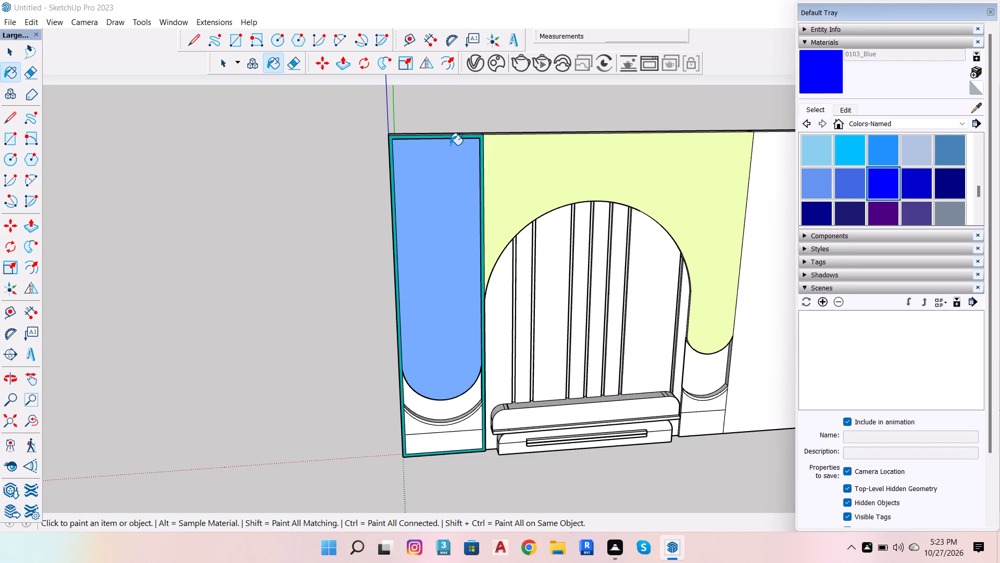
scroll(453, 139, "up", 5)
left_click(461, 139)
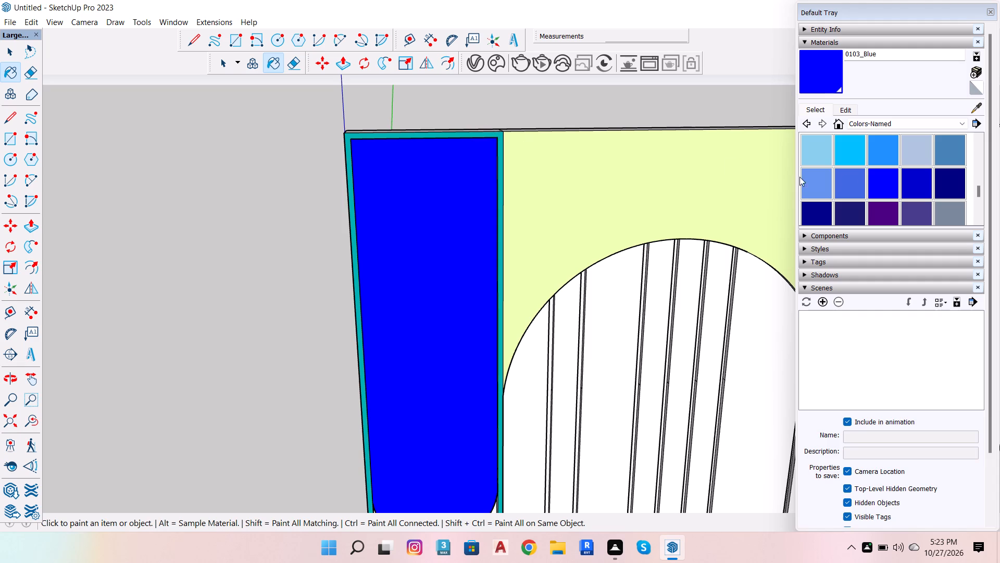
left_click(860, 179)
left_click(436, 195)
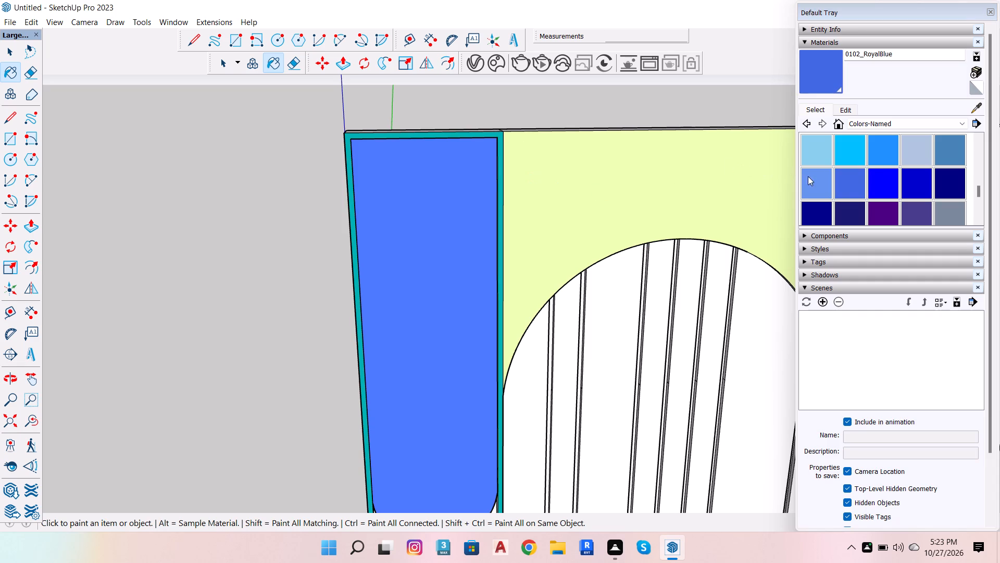
Paint the tall recessed panel to the left of the arch with 0101_CornflowerBlue.
left_click(831, 171)
left_click(426, 205)
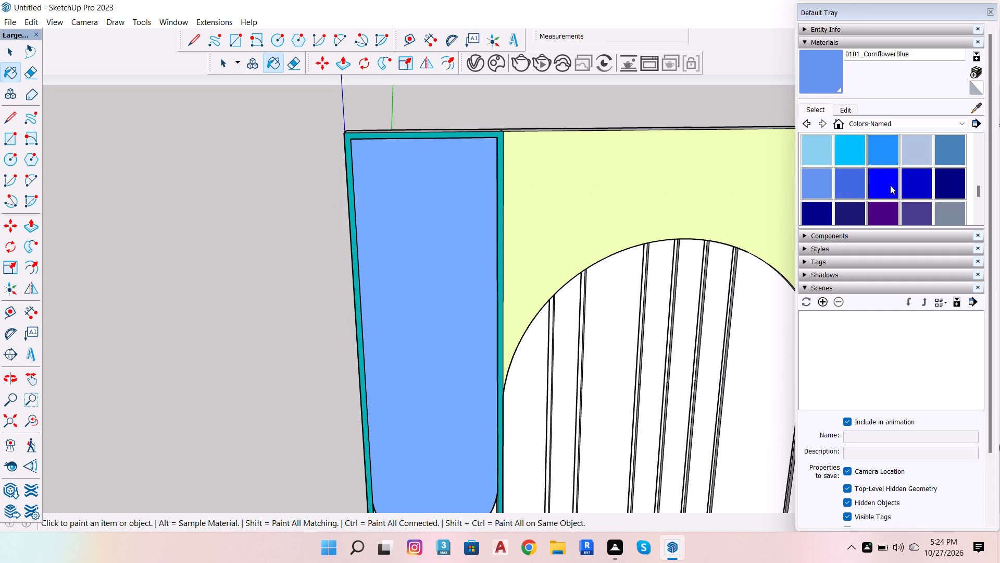
Repaint the thin frame around the tall left recessed panel with 0103_Blue.
left_click(890, 185)
scroll(520, 149, "up", 10)
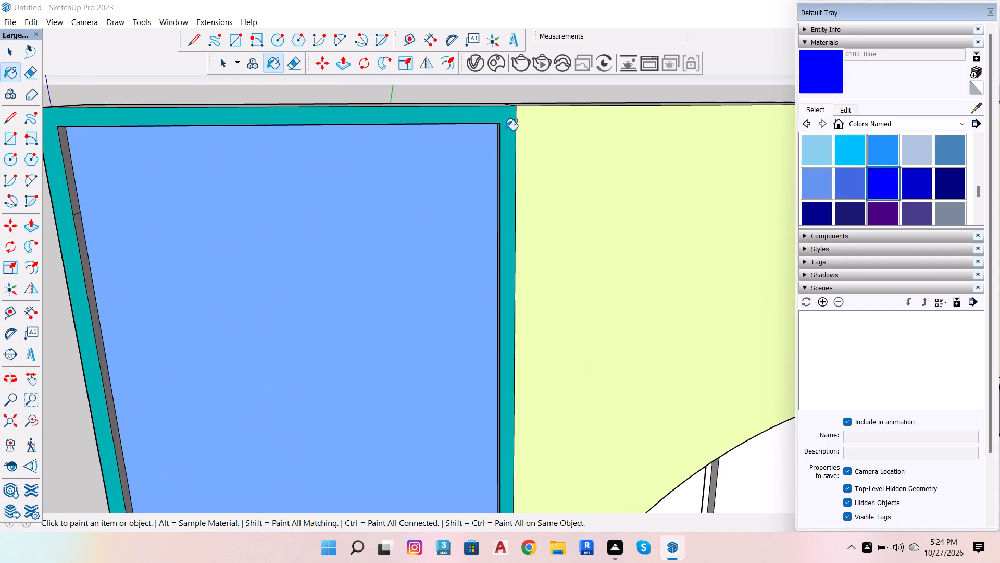
left_click(505, 130)
scroll(535, 125, "down", 13)
scroll(535, 168, "down", 5)
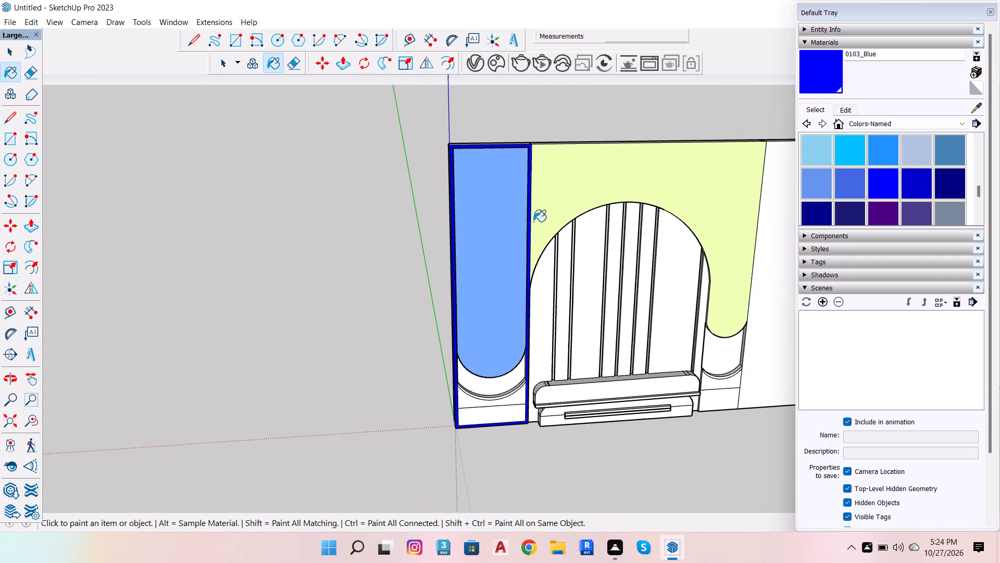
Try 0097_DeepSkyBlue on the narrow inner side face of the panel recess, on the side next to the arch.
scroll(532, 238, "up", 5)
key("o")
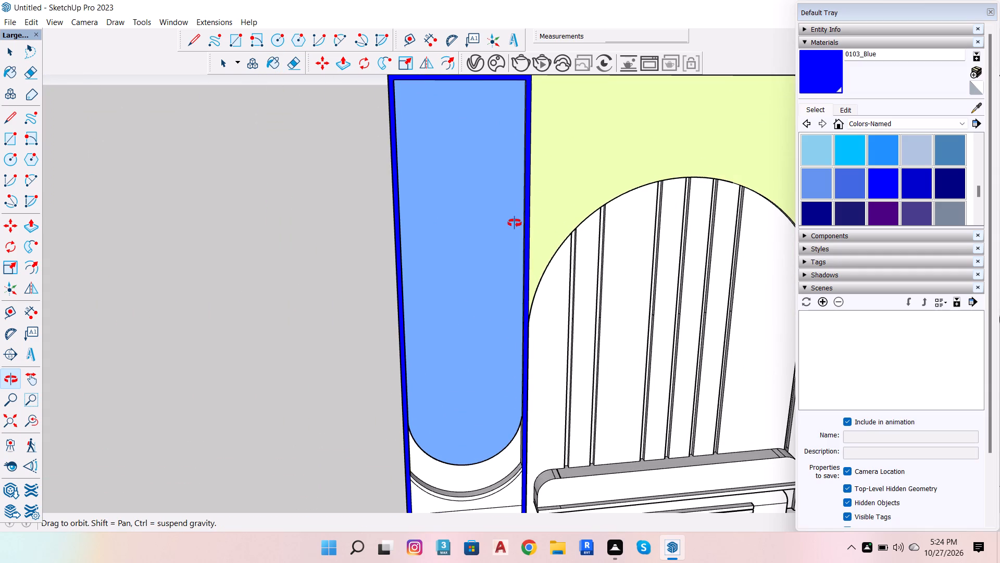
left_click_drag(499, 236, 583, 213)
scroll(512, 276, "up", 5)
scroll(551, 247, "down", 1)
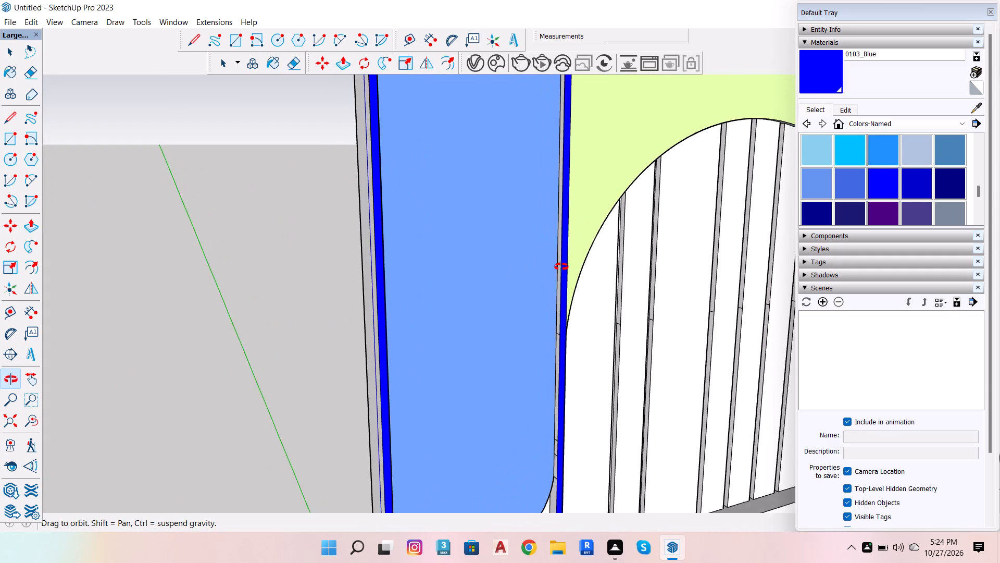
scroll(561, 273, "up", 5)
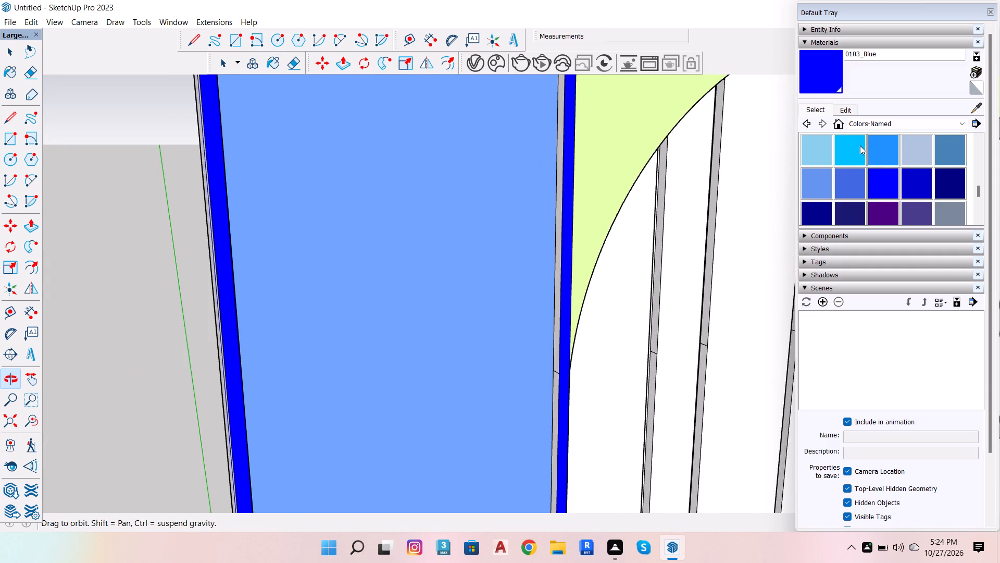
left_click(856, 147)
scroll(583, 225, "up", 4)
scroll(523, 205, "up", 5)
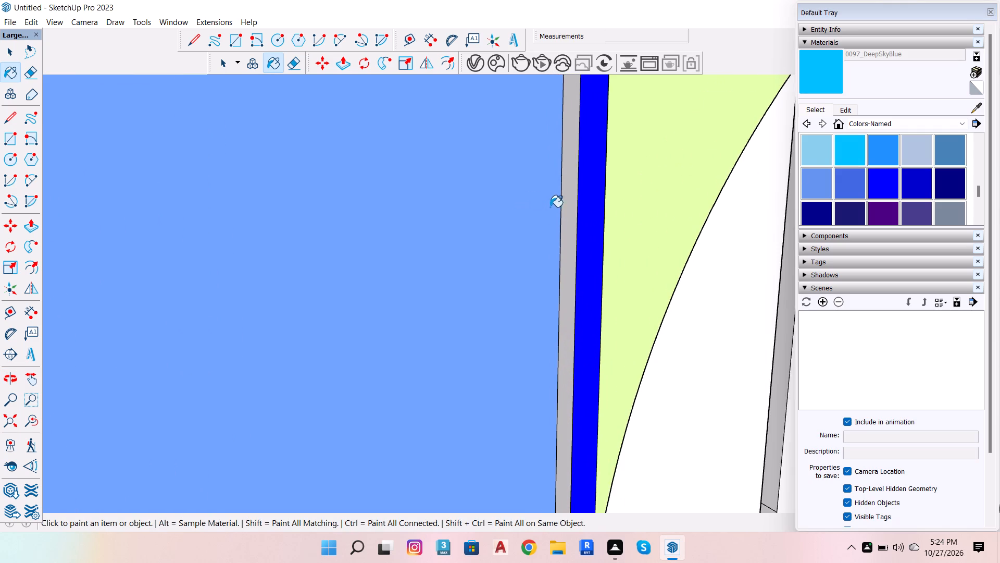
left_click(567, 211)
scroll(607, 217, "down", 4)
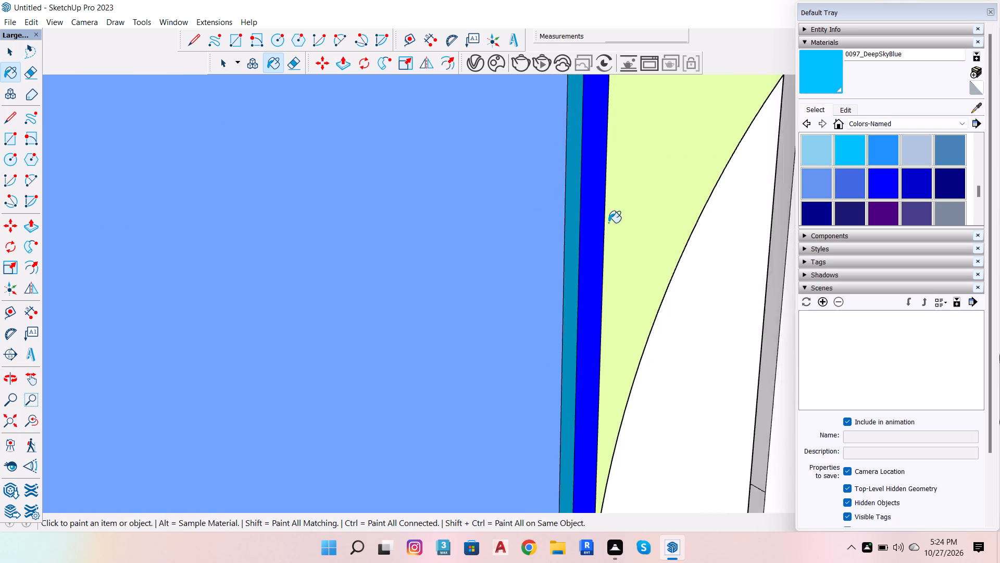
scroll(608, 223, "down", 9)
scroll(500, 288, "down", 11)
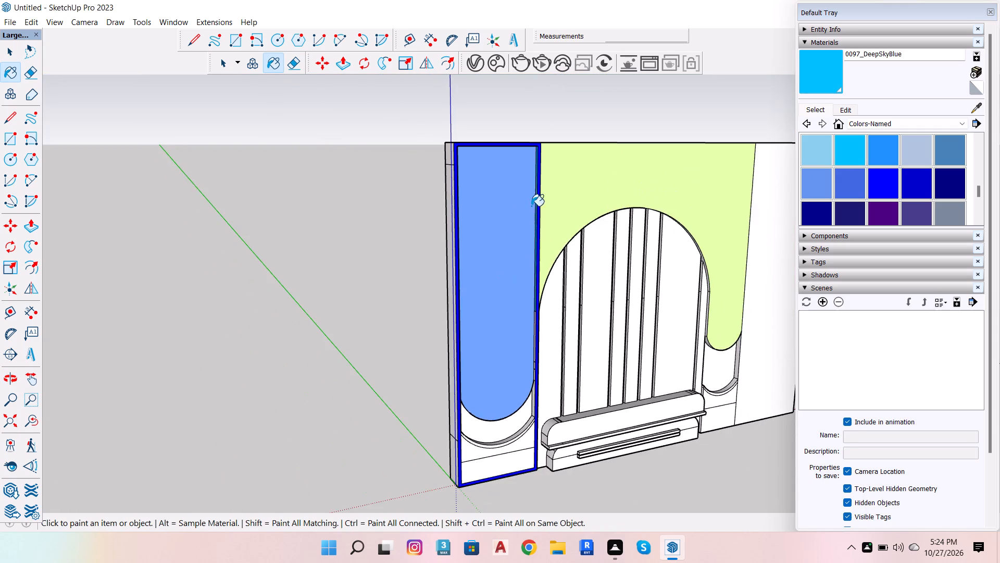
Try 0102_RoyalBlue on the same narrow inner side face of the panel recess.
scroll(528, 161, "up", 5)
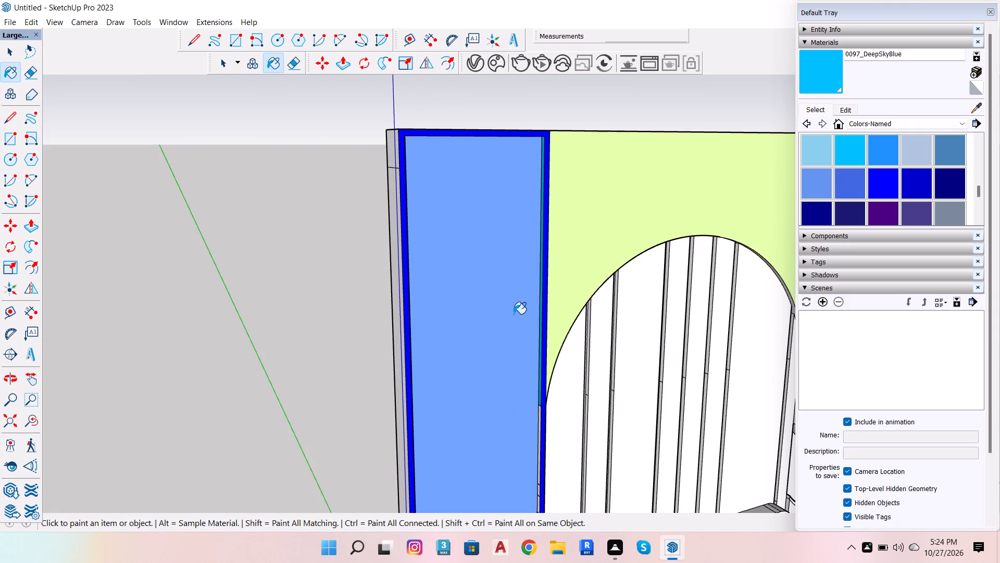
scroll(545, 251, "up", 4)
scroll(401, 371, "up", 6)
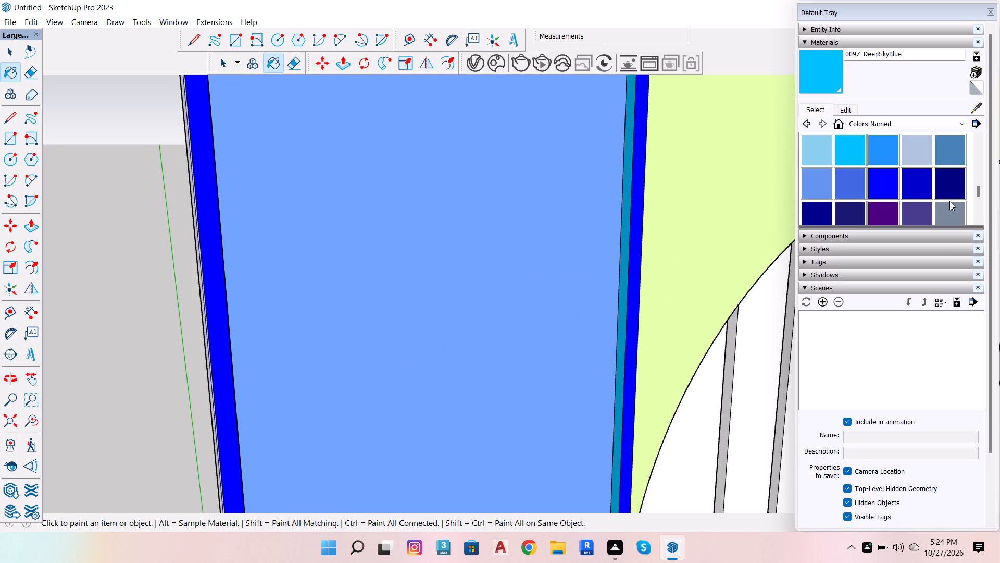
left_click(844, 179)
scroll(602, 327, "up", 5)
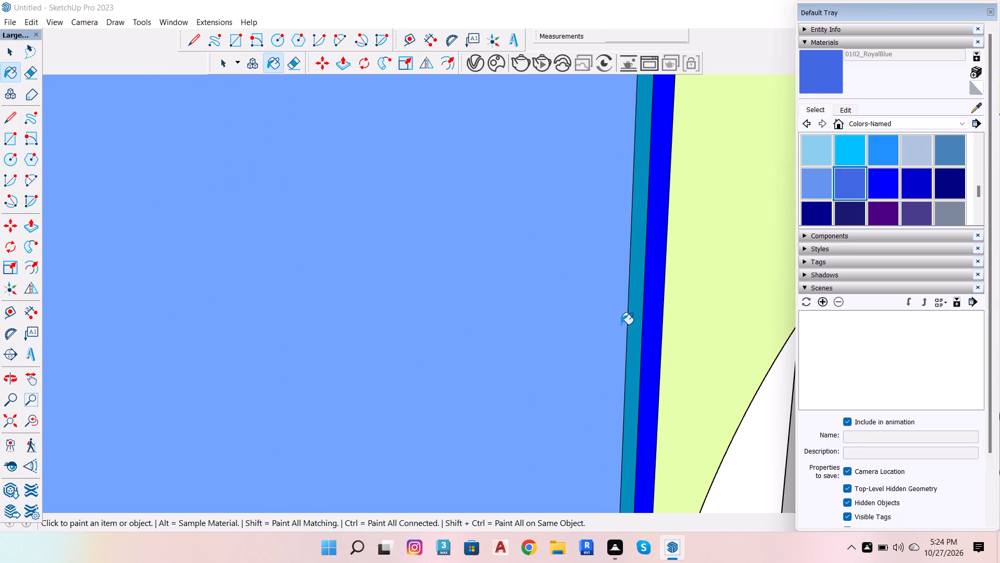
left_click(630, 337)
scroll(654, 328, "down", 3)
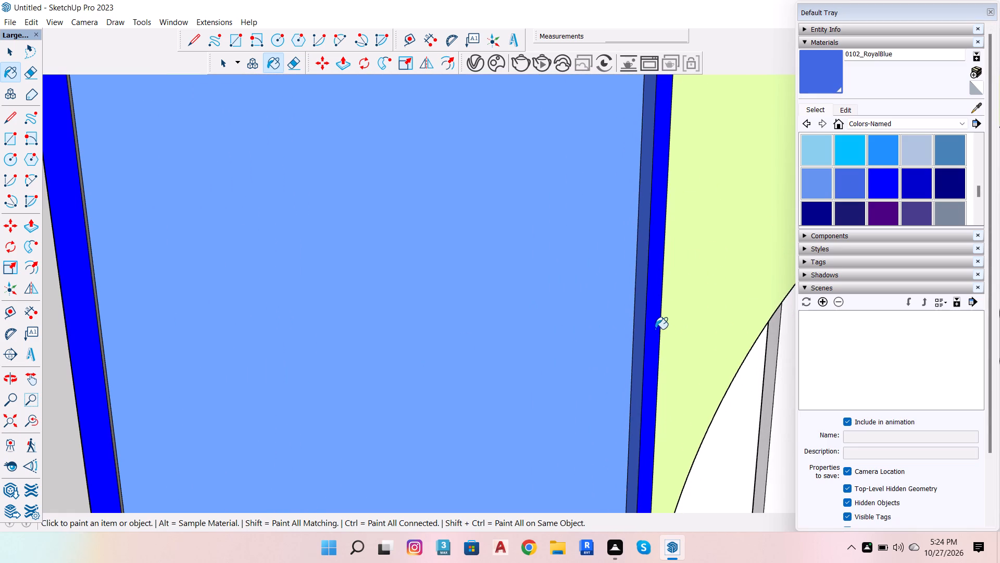
Paint the narrow inner side face of the panel recess nearest the arch with 0101_CornflowerBlue.
left_click(822, 193)
scroll(605, 328, "up", 5)
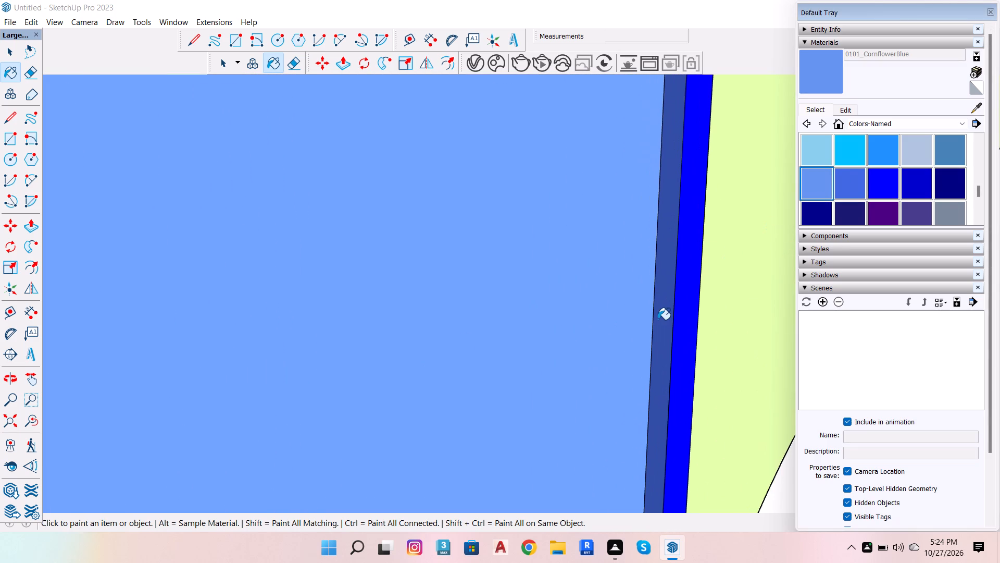
left_click(659, 319)
scroll(649, 339, "down", 6)
scroll(552, 336, "down", 7)
scroll(404, 351, "down", 5)
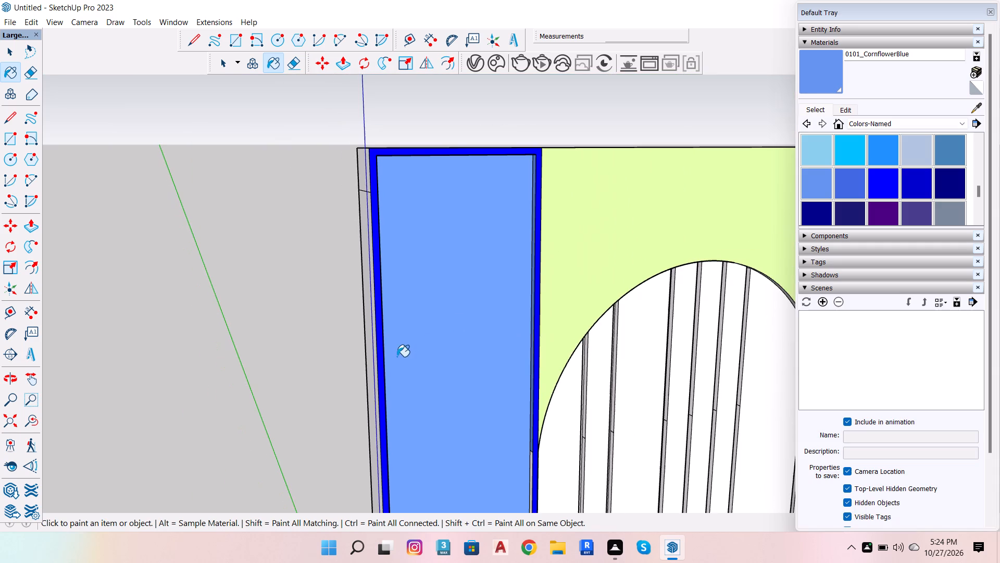
Paint the narrow top inner face of the tall blue panel's recess with 0102_RoyalBlue.
key("o")
left_click_drag(453, 283, 363, 98)
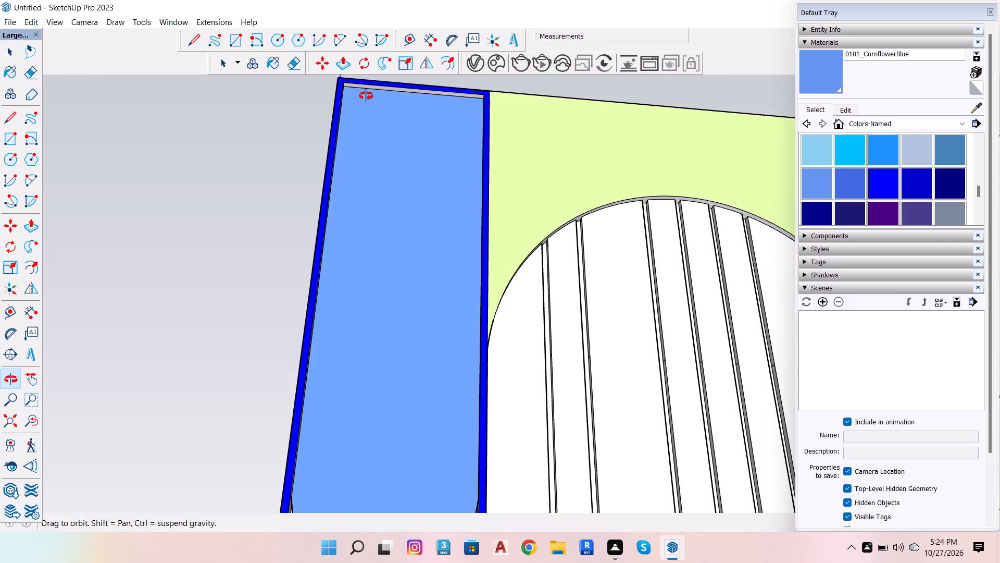
scroll(360, 66, "up", 11)
scroll(369, 93, "down", 6)
left_click_drag(334, 144, 326, 140)
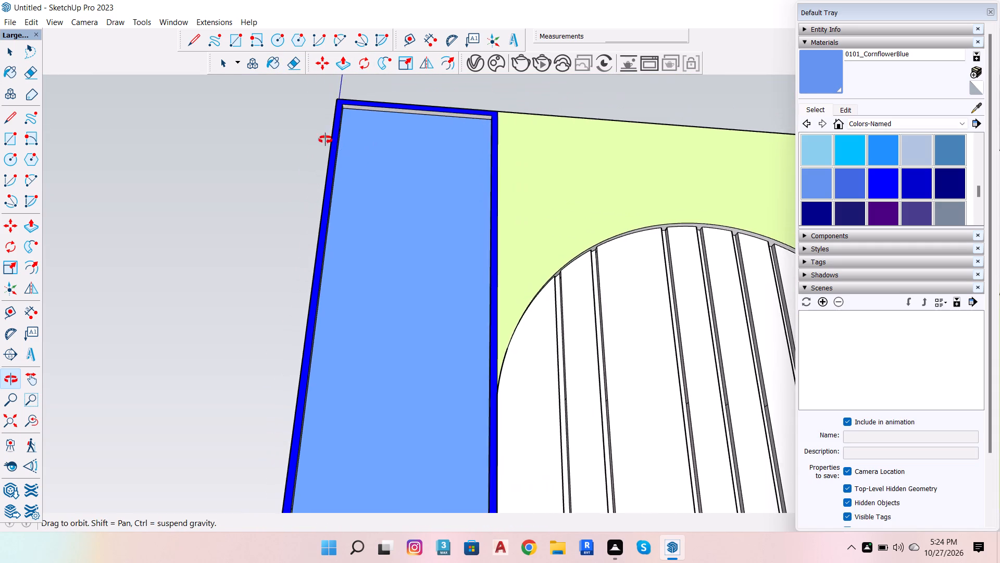
left_click_drag(326, 140, 273, 81)
scroll(337, 131, "up", 6)
scroll(435, 165, "up", 4)
scroll(538, 150, "up", 4)
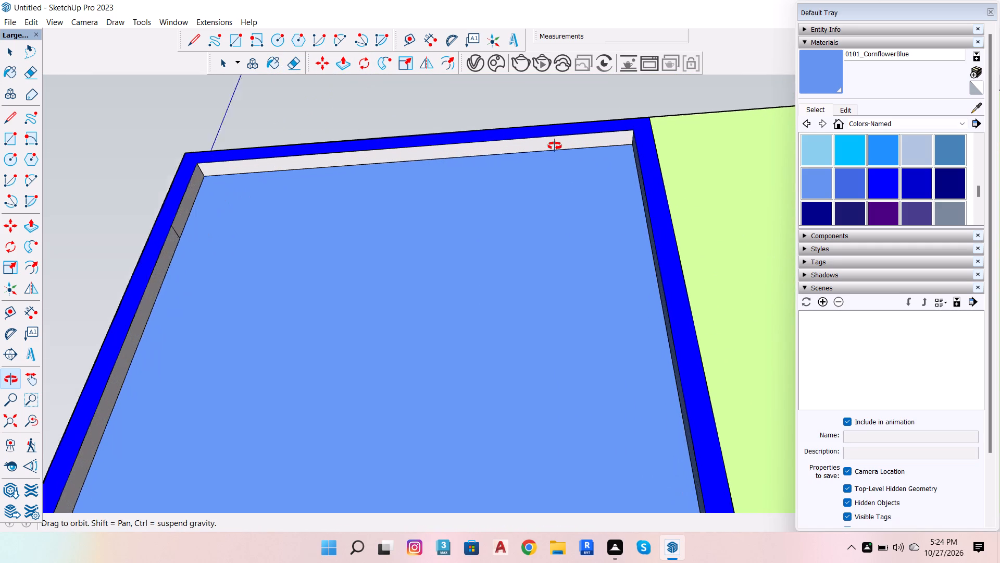
scroll(555, 146, "up", 1)
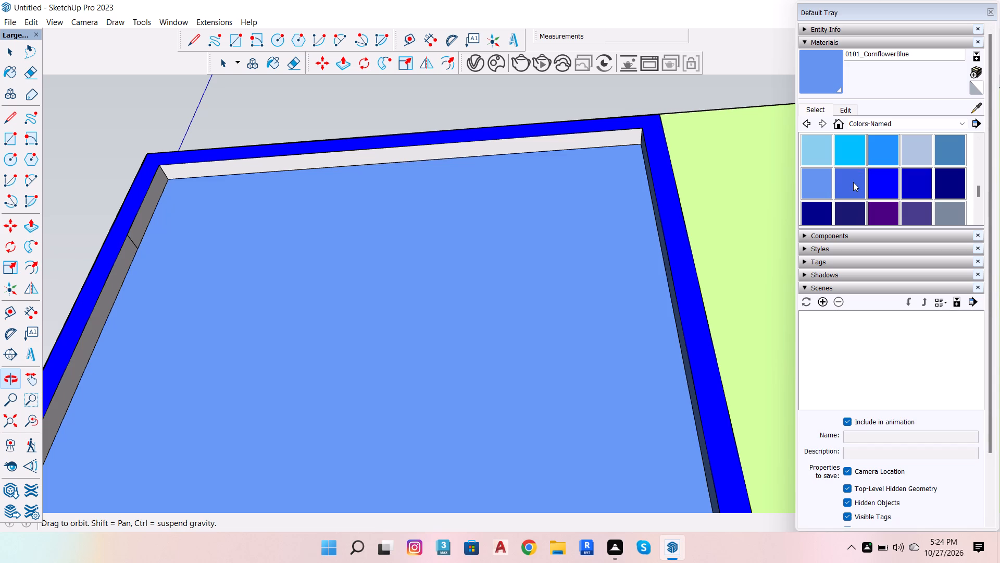
left_click(853, 182)
scroll(493, 144, "up", 4)
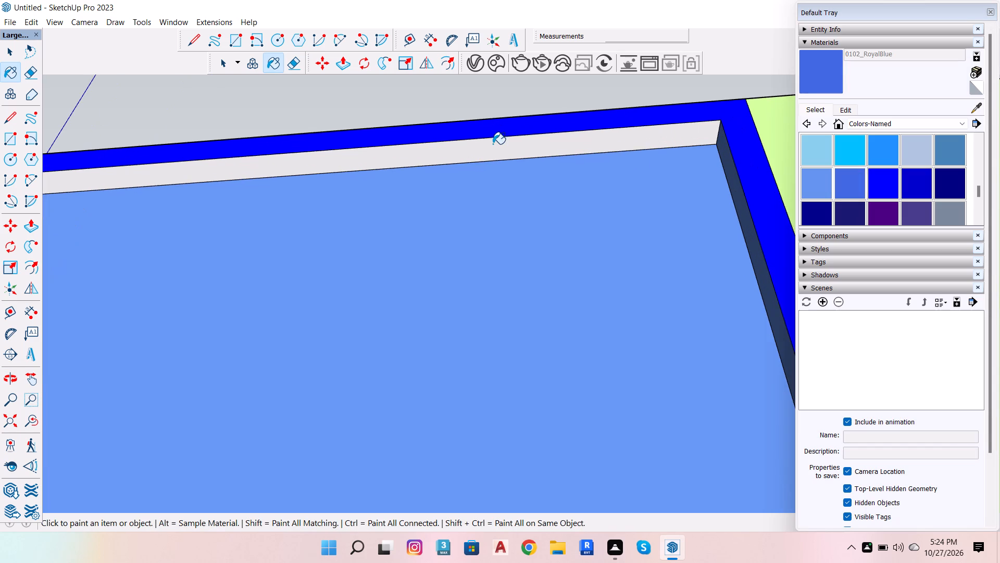
left_click(493, 144)
Paint all segments of the recess's narrow inner side face farthest from the arch with 0102_RoyalBlue, down to the curved ledge.
scroll(605, 167, "down", 6)
scroll(221, 216, "up", 4)
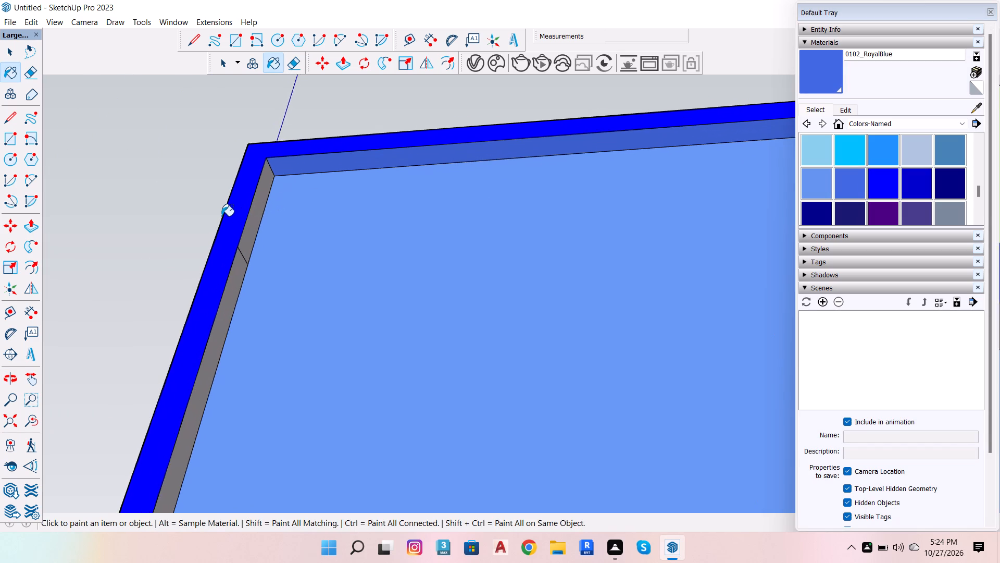
scroll(221, 216, "up", 1)
left_click(255, 223)
left_click(240, 281)
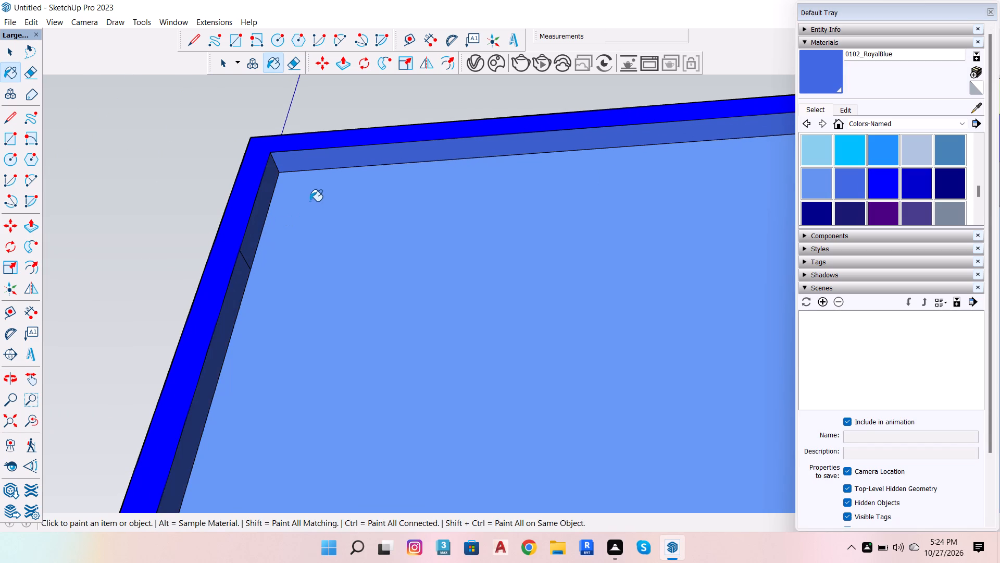
scroll(310, 201, "down", 7)
scroll(351, 174, "down", 12)
scroll(400, 280, "down", 6)
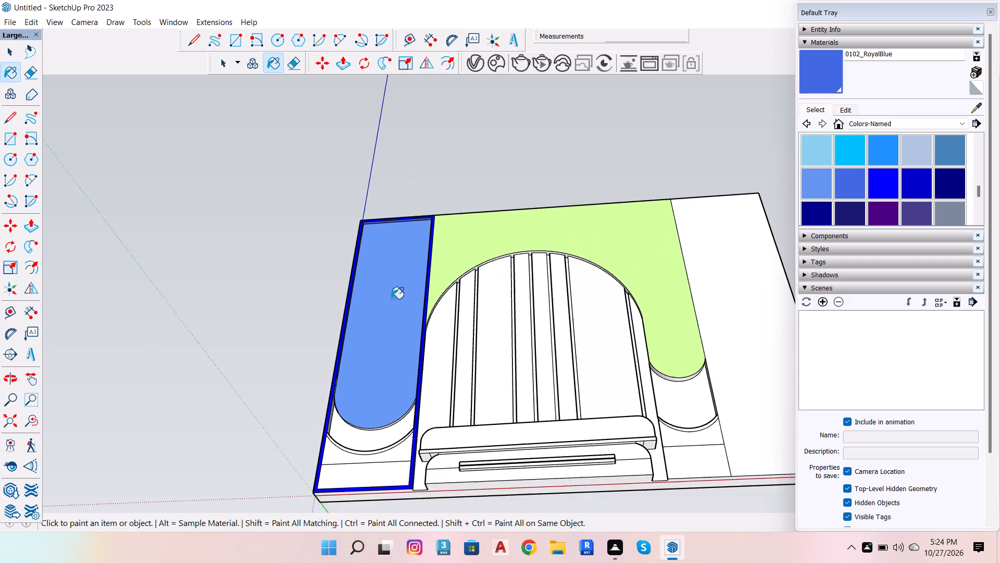
scroll(330, 440, "up", 6)
scroll(330, 373, "up", 13)
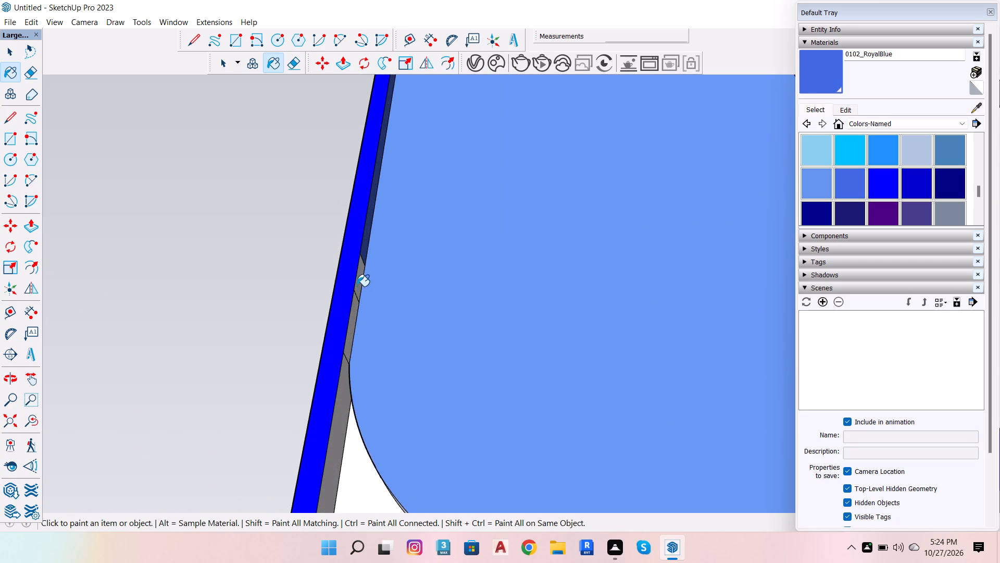
scroll(356, 286, "up", 6)
left_click(356, 286)
left_click(345, 349)
scroll(377, 314, "down", 6)
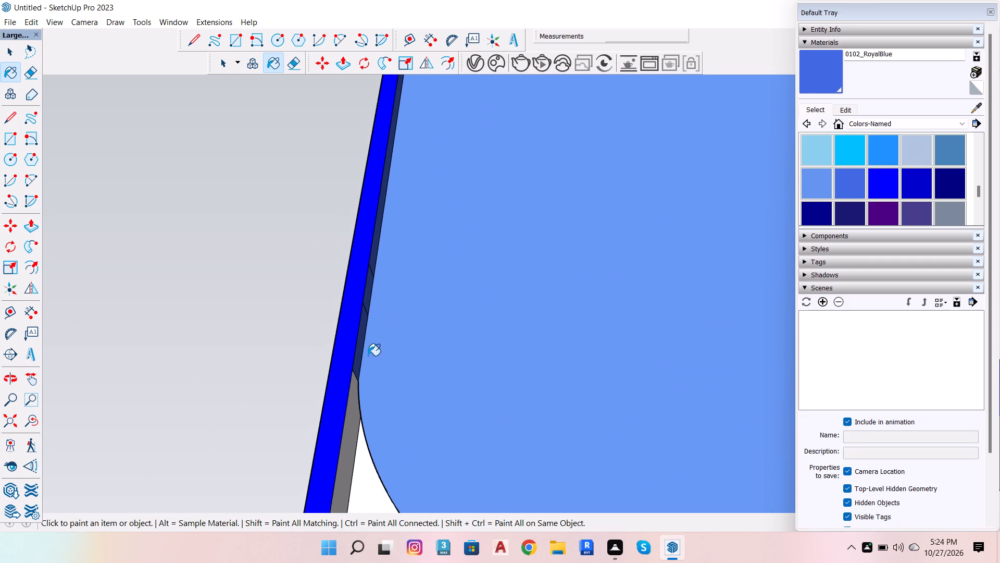
left_click(355, 423)
scroll(395, 311, "down", 7)
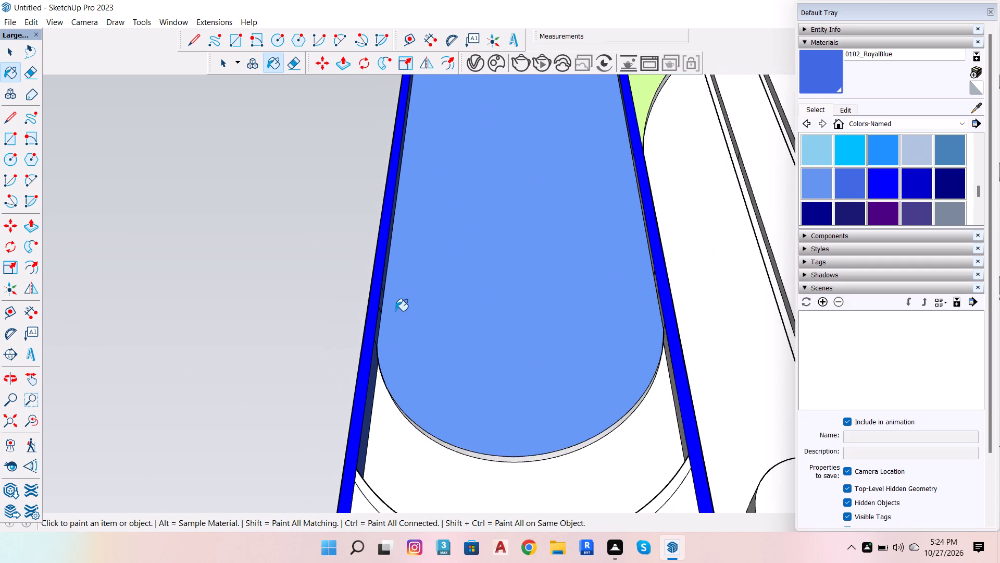
Paint every segment of the recess's inner side face next to the arch with 0102_RoyalBlue, including the upper CornflowerBlue segment.
scroll(395, 311, "down", 5)
scroll(494, 357, "up", 4)
key("o")
left_click_drag(451, 375, 457, 381)
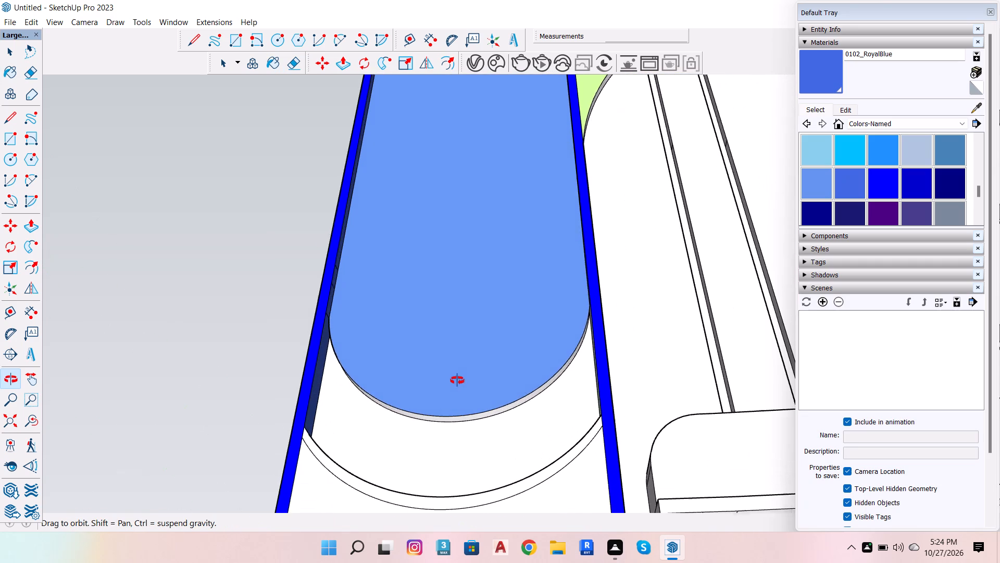
left_click_drag(457, 381, 637, 369)
key("space")
scroll(513, 204, "up", 5)
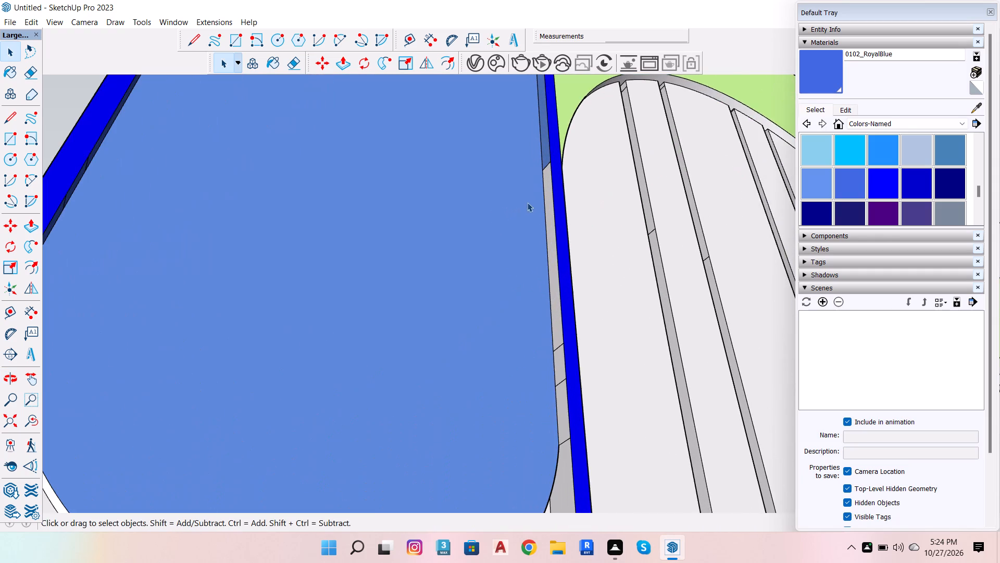
scroll(558, 173, "up", 6)
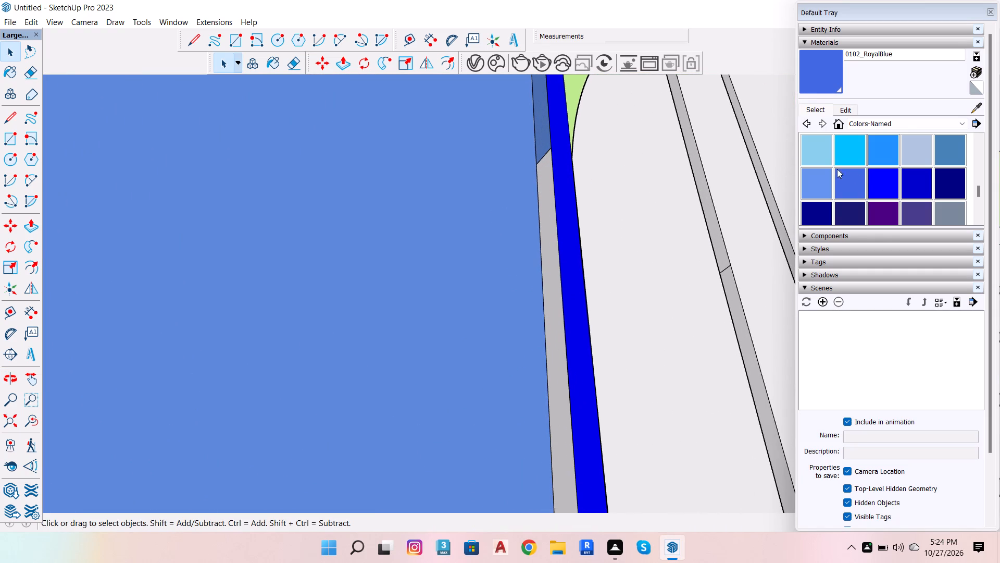
left_click(855, 185)
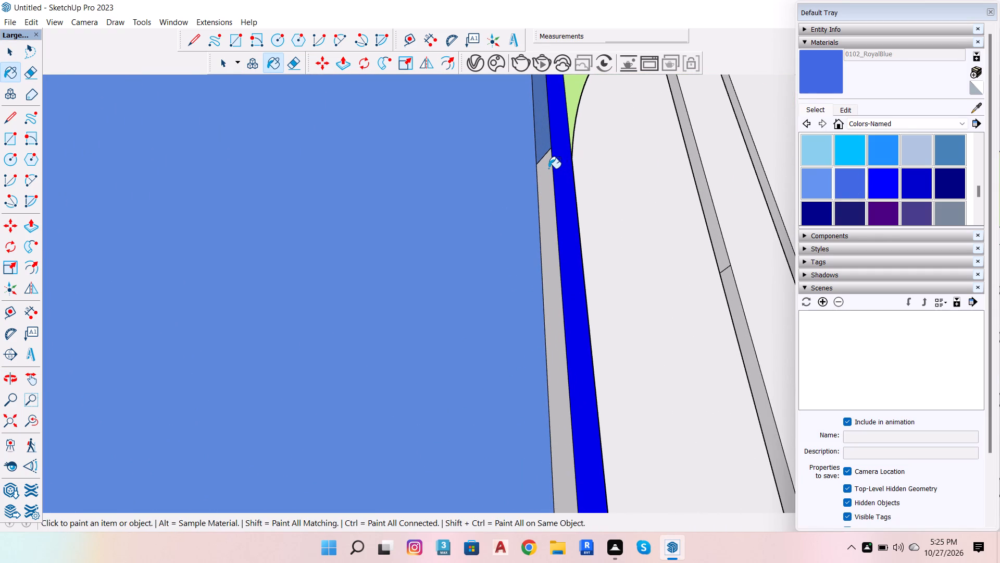
left_click(548, 168)
scroll(666, 171, "down", 6)
scroll(579, 146, "up", 4)
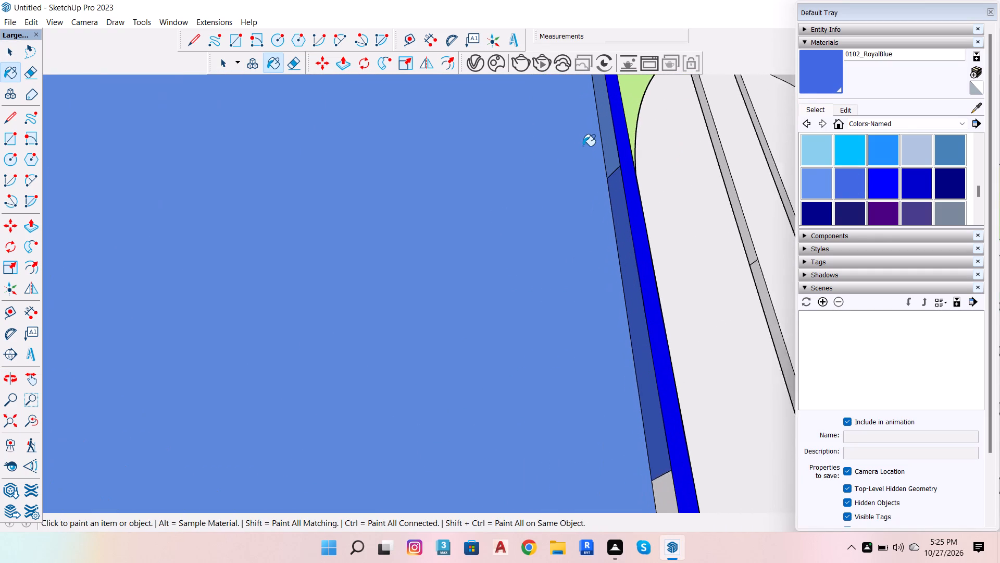
scroll(583, 146, "up", 1)
left_click(612, 158)
scroll(633, 145, "down", 10)
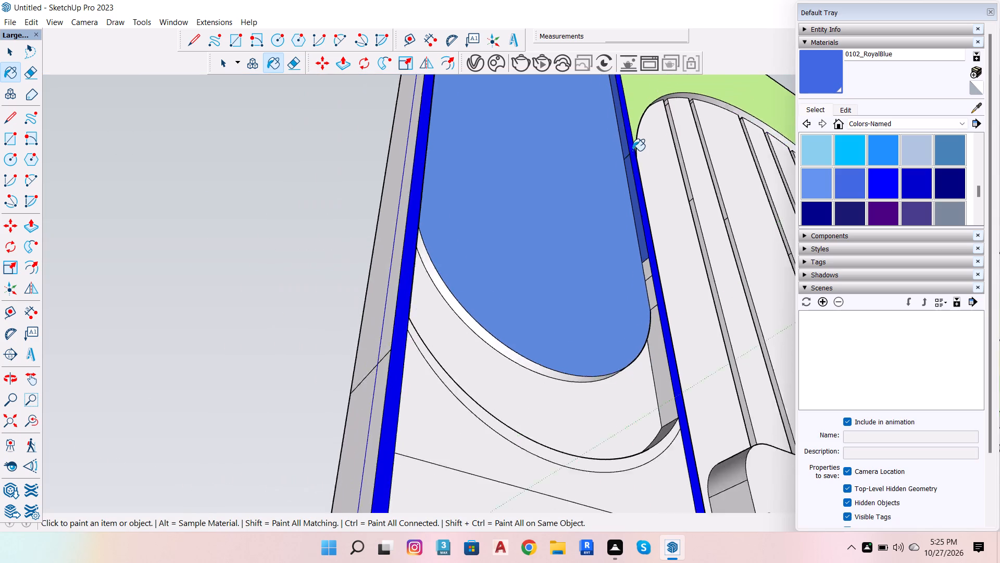
scroll(632, 151, "down", 1)
scroll(611, 249, "up", 4)
scroll(654, 283, "up", 5)
left_click(666, 256)
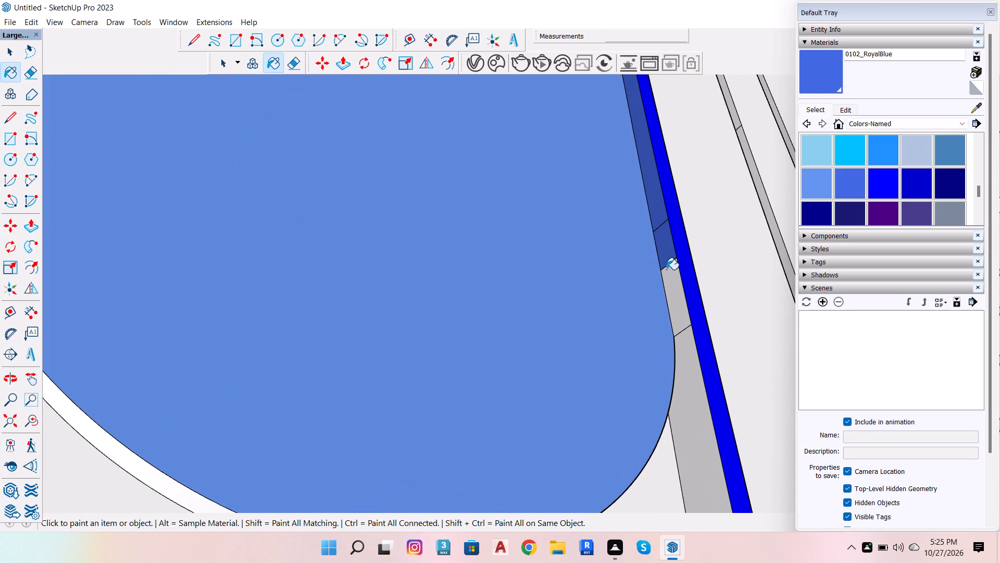
left_click(667, 288)
left_click(687, 368)
Paint the white crescent face below the blue panel's rounded end with the diagonal-line Aluminum material from the Patterns collection.
scroll(712, 257, "down", 7)
scroll(502, 254, "down", 7)
key("o")
left_click_drag(493, 261, 412, 477)
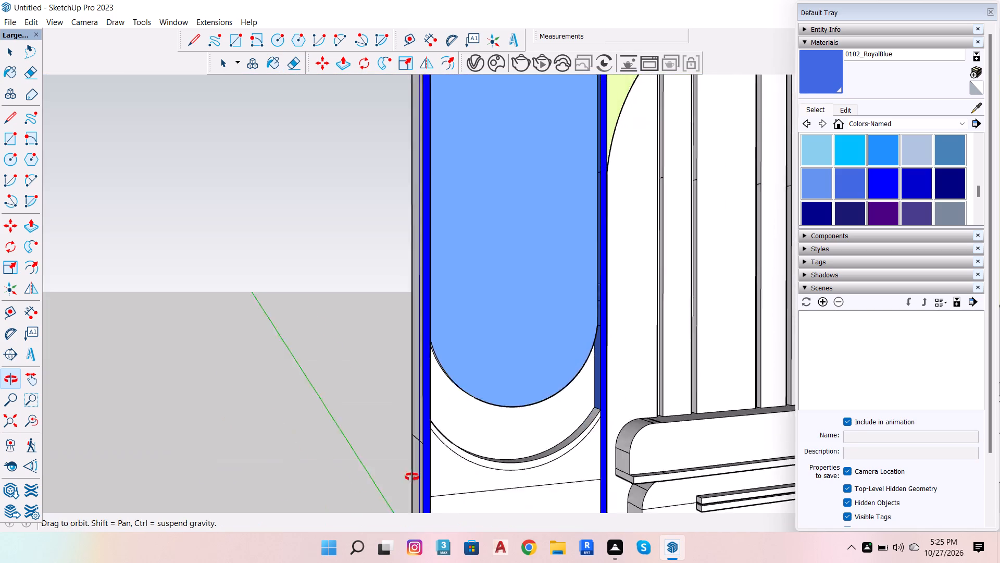
left_click_drag(412, 477, 388, 485)
scroll(423, 335, "down", 3)
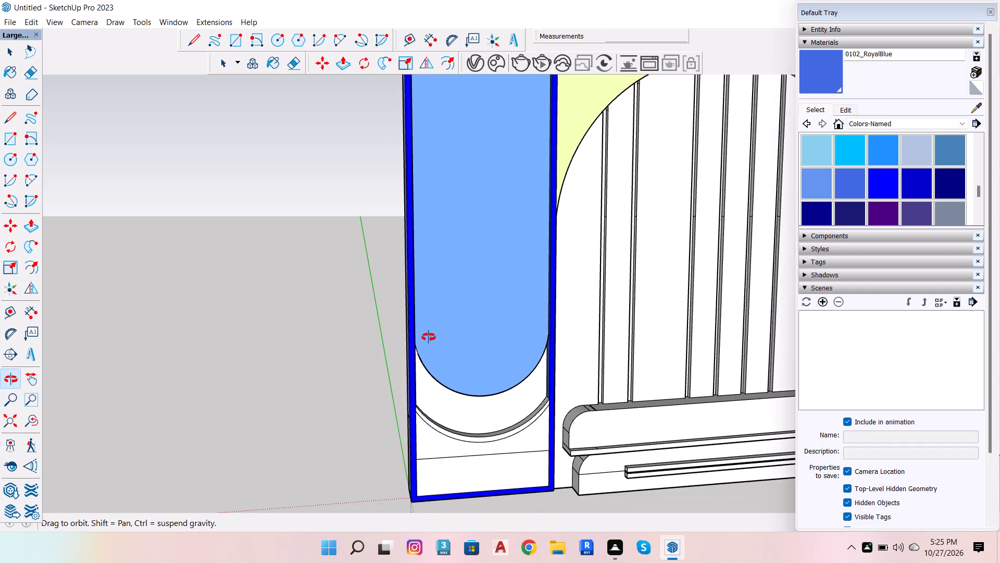
left_click_drag(492, 273, 402, 223)
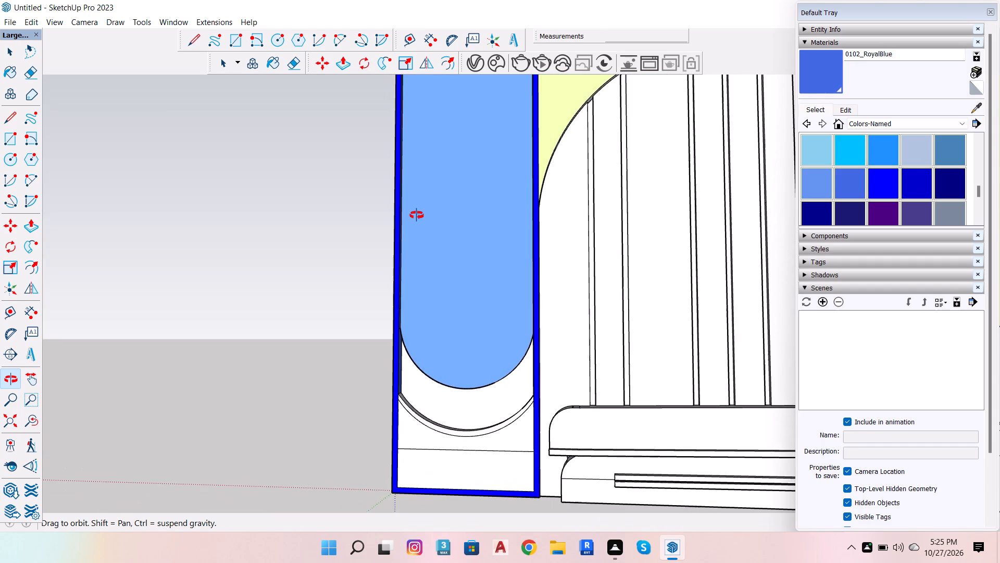
scroll(479, 481, "up", 5)
scroll(477, 332, "up", 5)
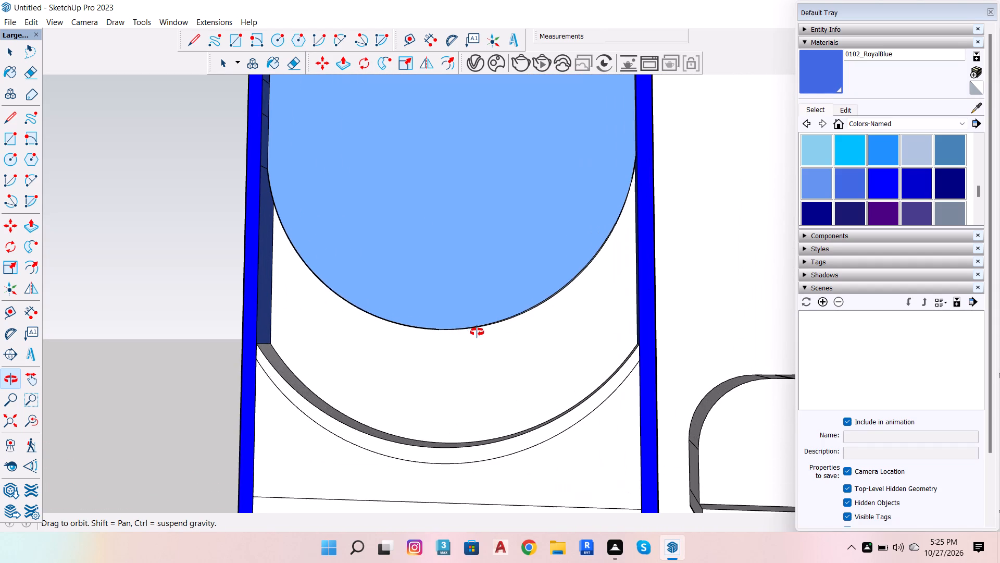
scroll(656, 275, "down", 3)
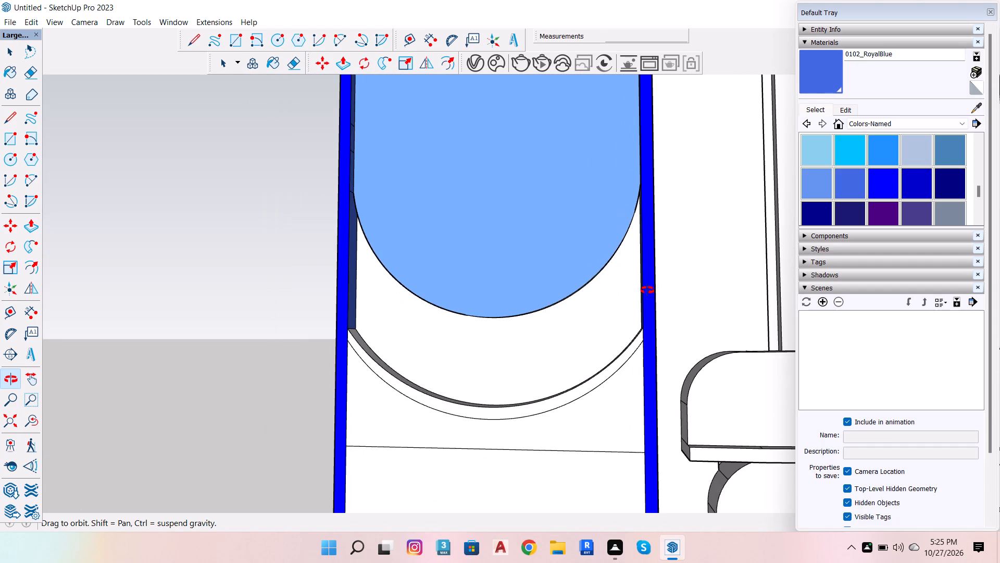
scroll(591, 307, "down", 2)
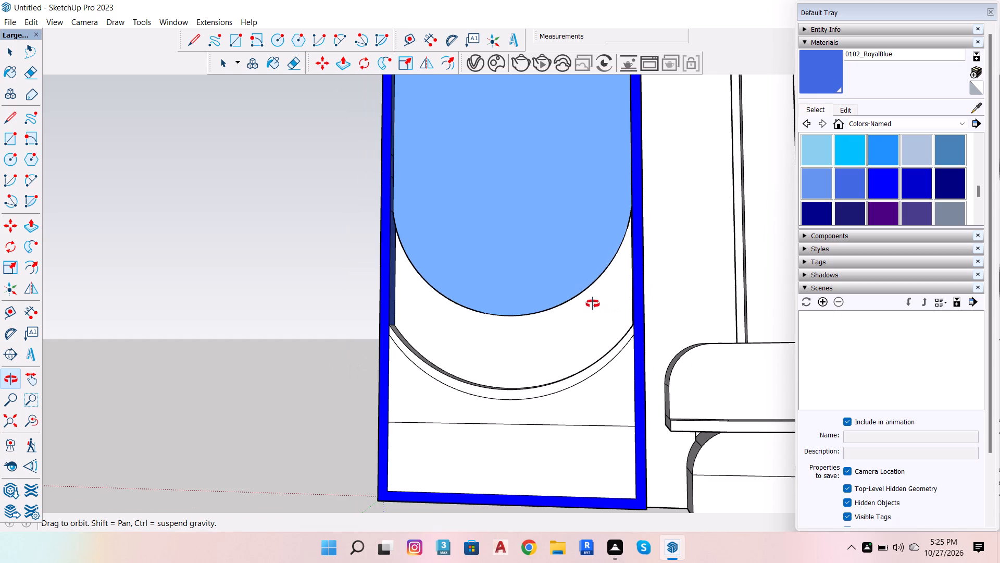
left_click(921, 125)
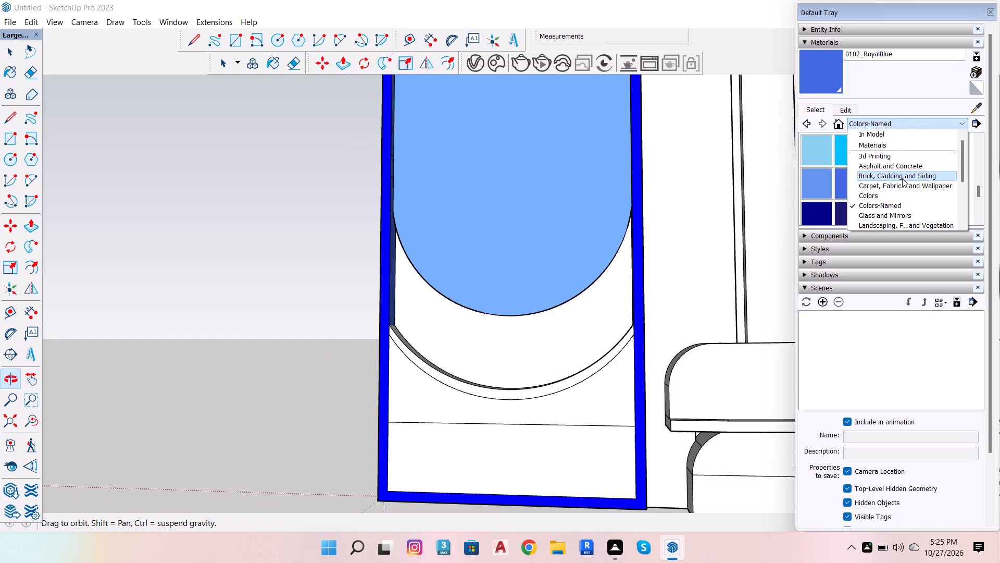
scroll(880, 209, "down", 5)
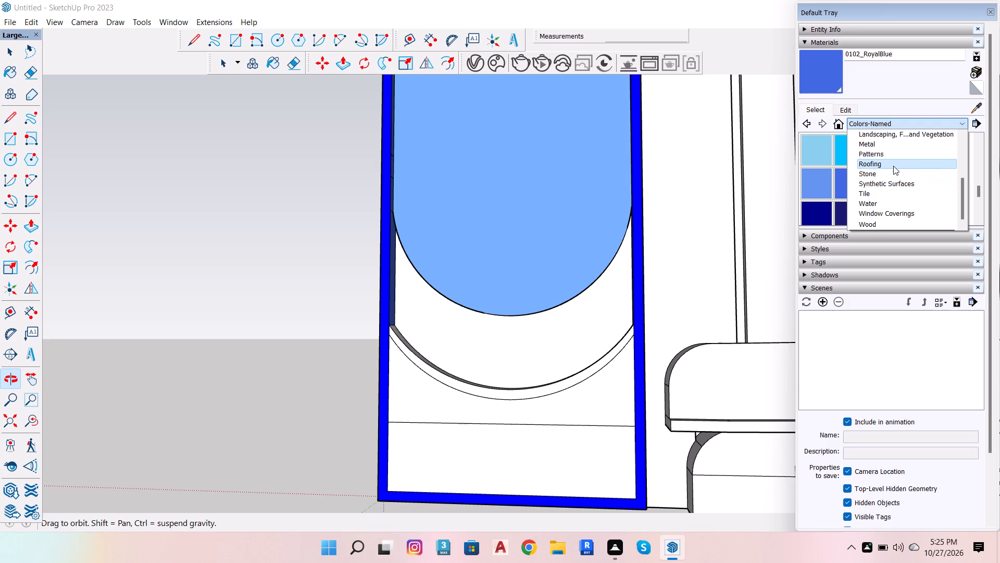
left_click(898, 153)
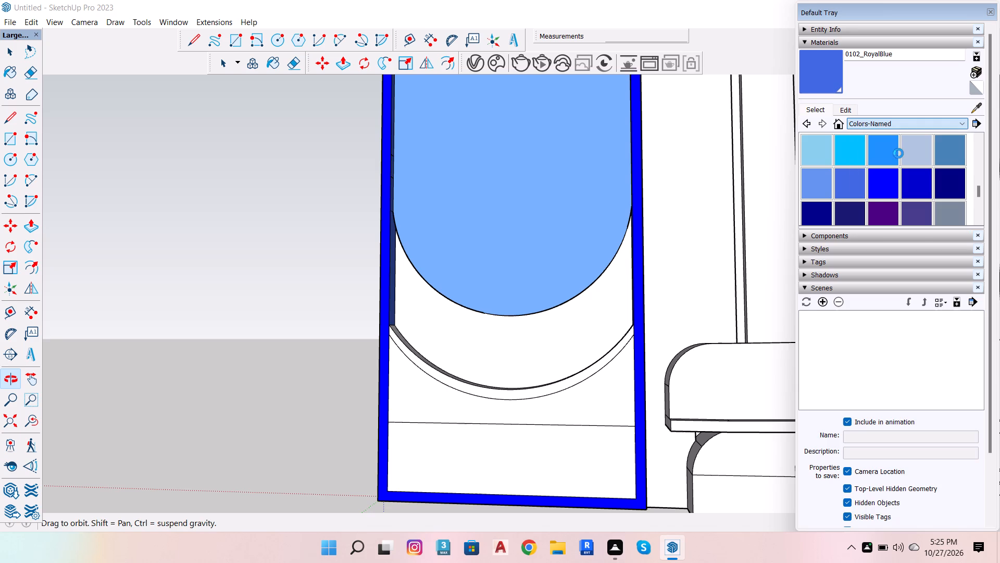
left_click(853, 146)
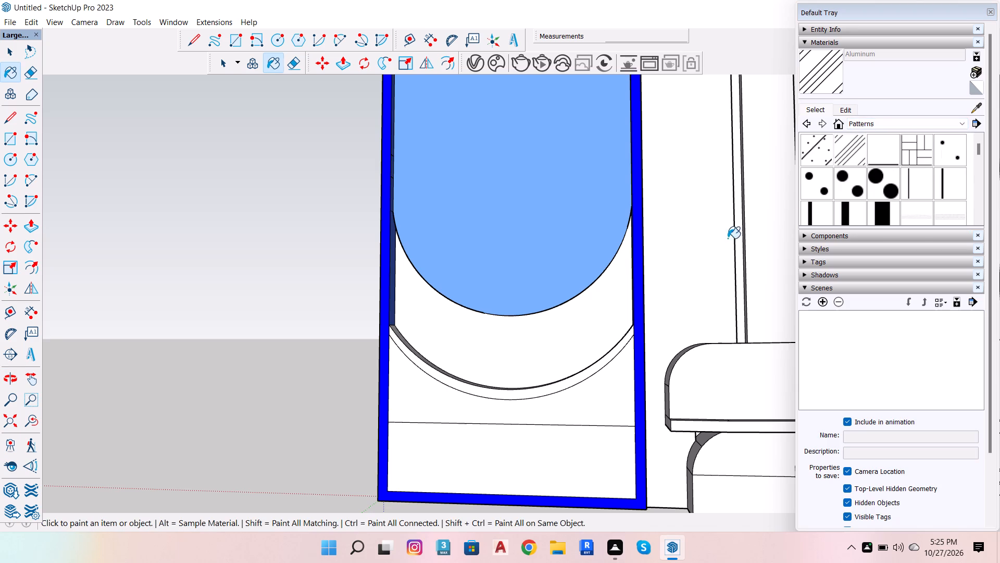
left_click(585, 320)
scroll(611, 303, "up", 3)
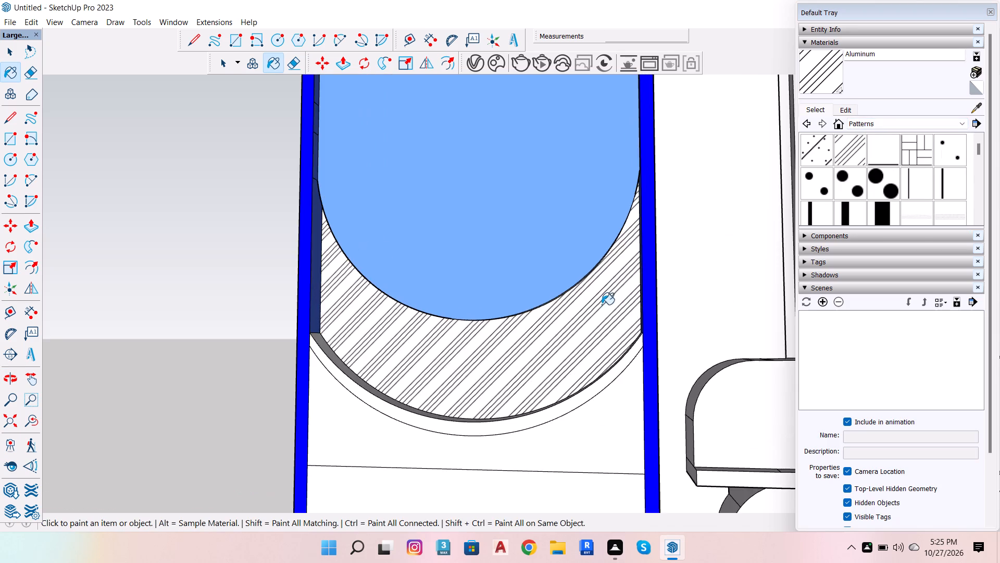
Paint all the white back faces between and beside the vertical slats of the central arch with the Aluminum hatch pattern.
scroll(358, 327, "down", 5)
scroll(269, 327, "down", 12)
scroll(410, 251, "up", 2)
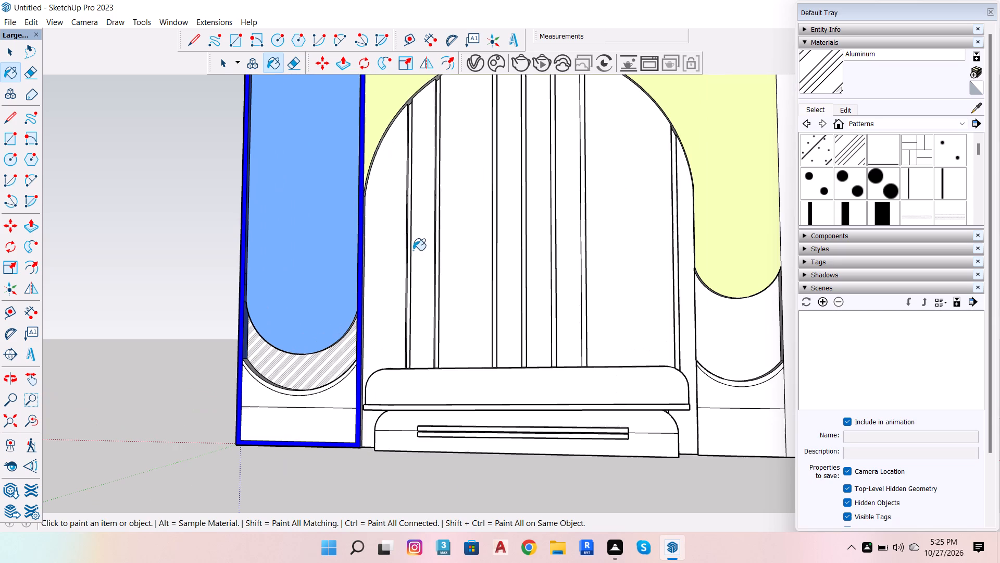
scroll(413, 250, "up", 1)
left_click(386, 256)
left_click(421, 241)
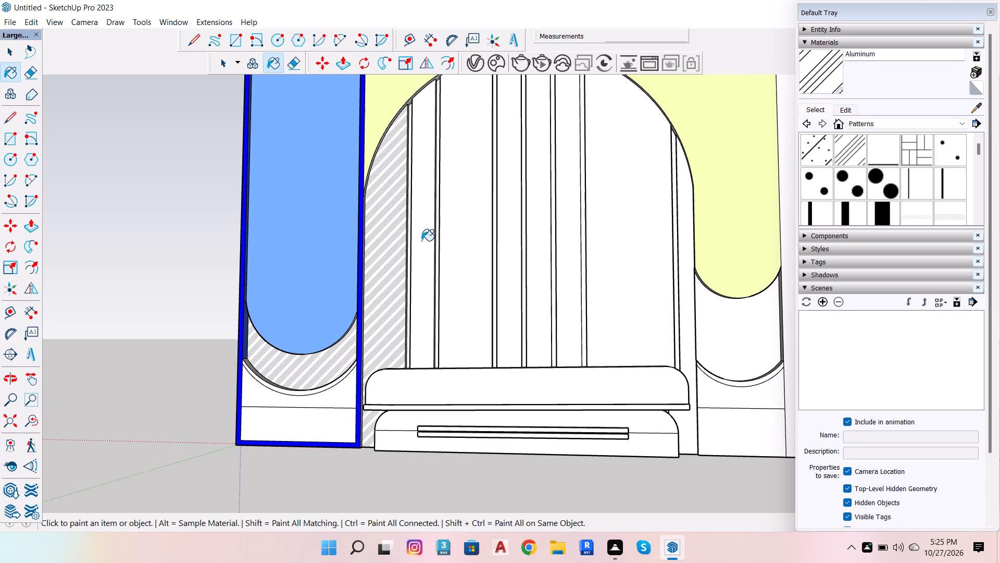
left_click(452, 242)
left_click(504, 232)
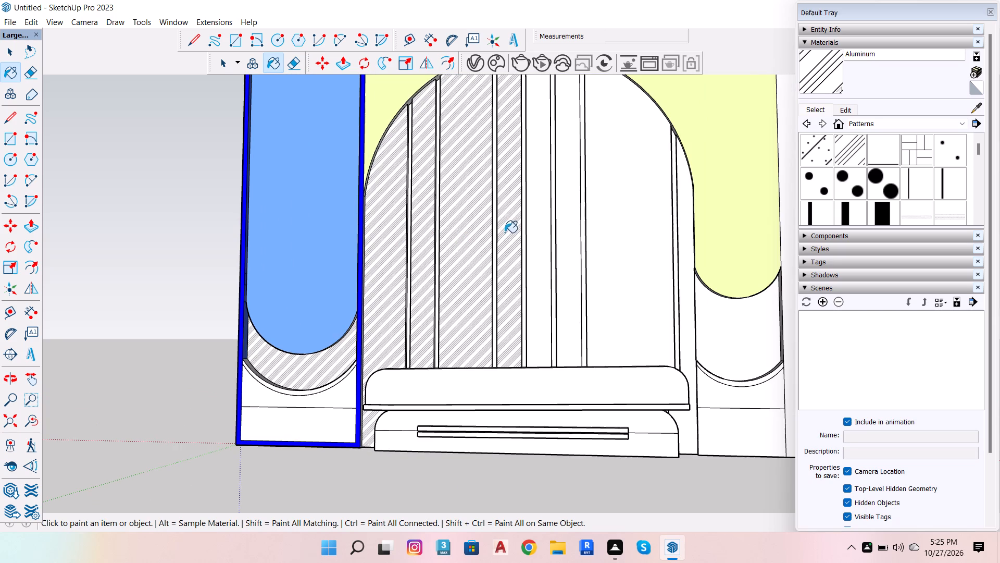
left_click(533, 234)
left_click(557, 237)
left_click(592, 236)
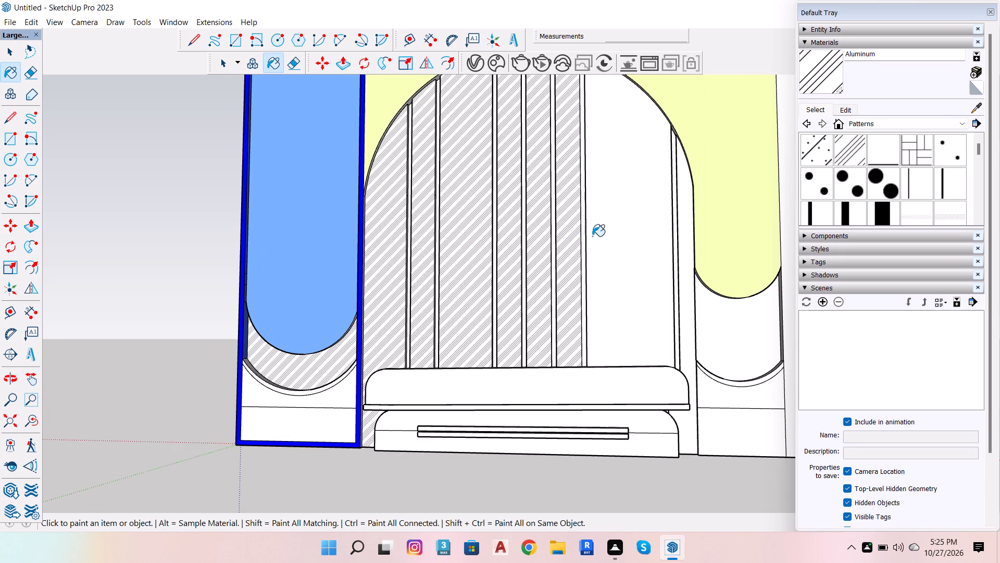
left_click(683, 247)
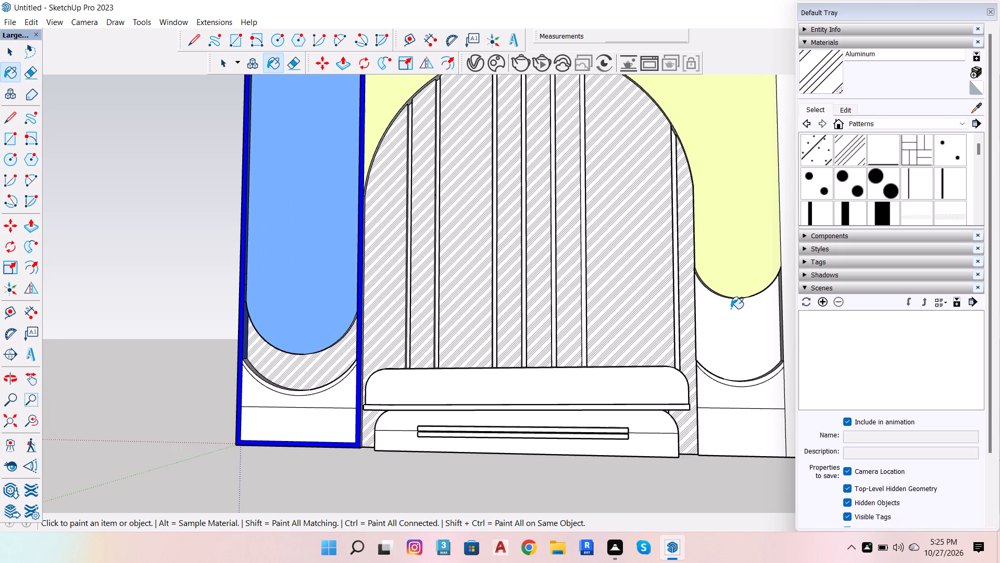
Paint the crescent face below the rounded end of the yellow-green wall, on the far side of the arch, with the Aluminum pattern.
left_click(731, 316)
scroll(583, 258, "down", 5)
scroll(651, 343, "up", 5)
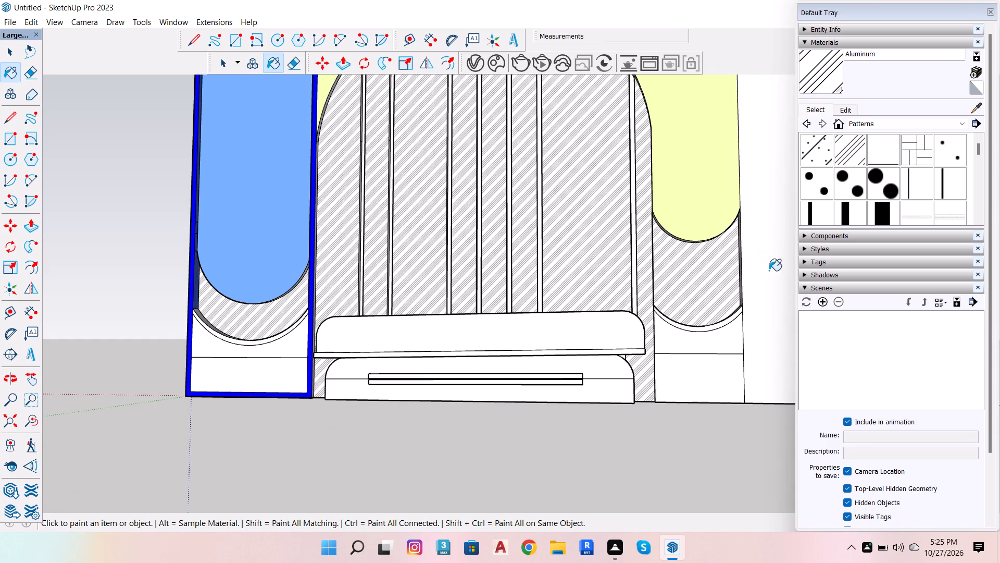
Look through the Colors-Named collection for a green shade to paint the strips below the arch.
scroll(698, 287, "down", 1)
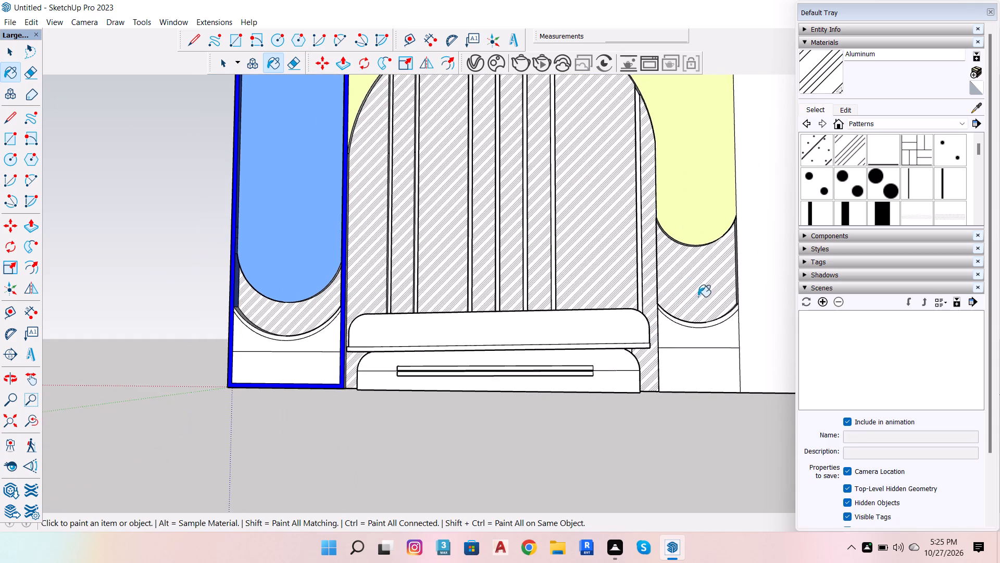
scroll(698, 297, "down", 1)
scroll(858, 215, "up", 6)
left_click(890, 124)
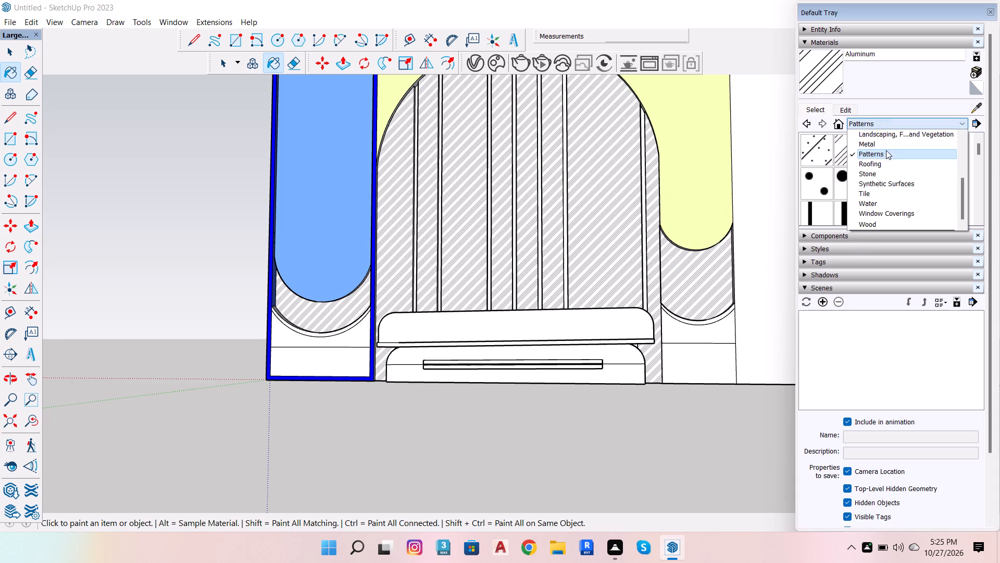
scroll(883, 160, "up", 4)
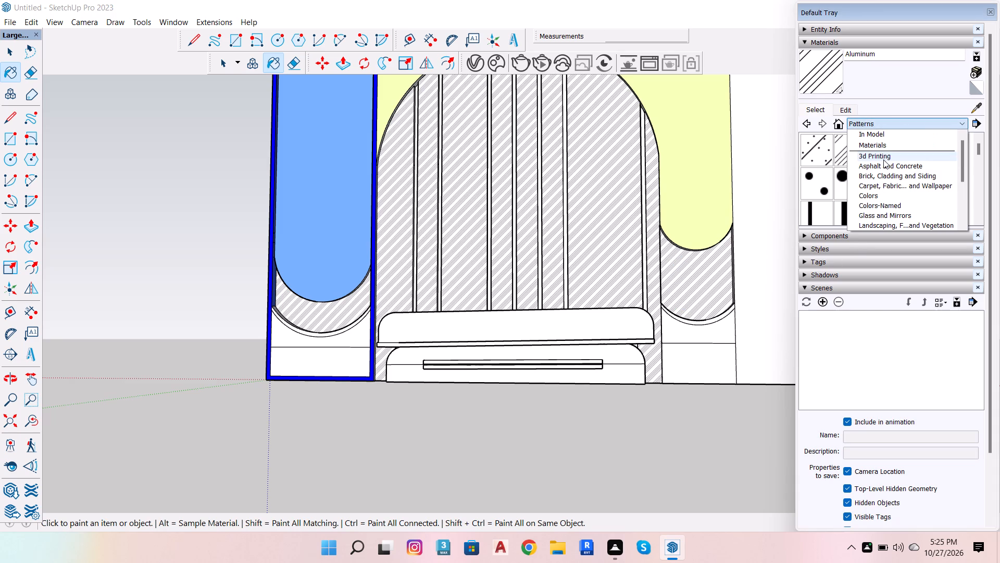
left_click(896, 206)
scroll(873, 173, "down", 1)
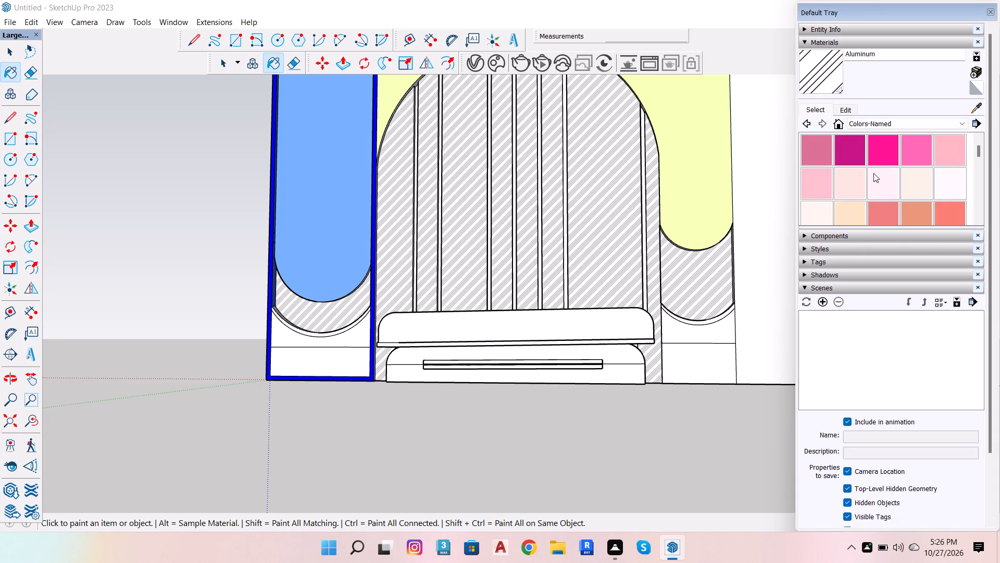
scroll(873, 173, "down", 9)
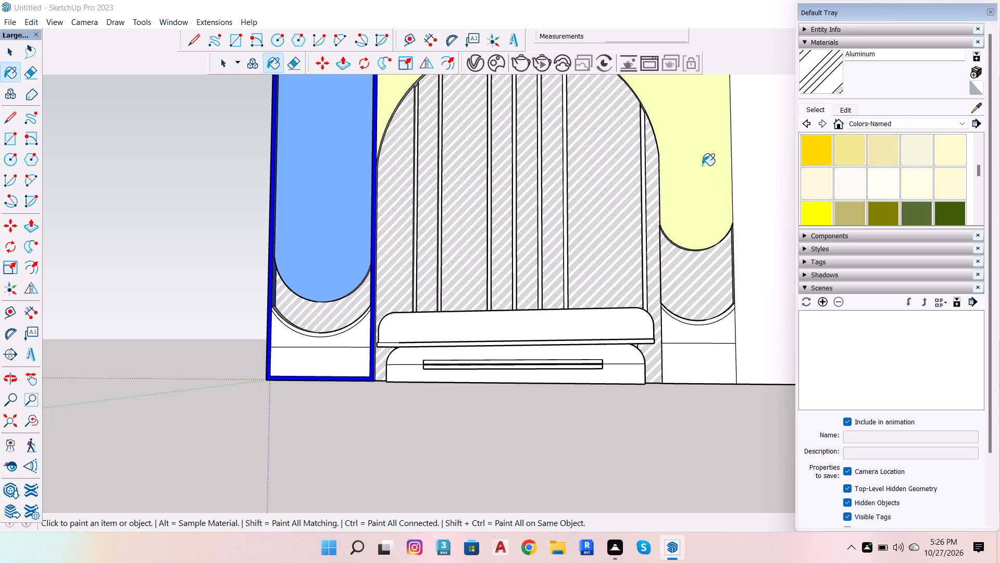
scroll(859, 200, "down", 4)
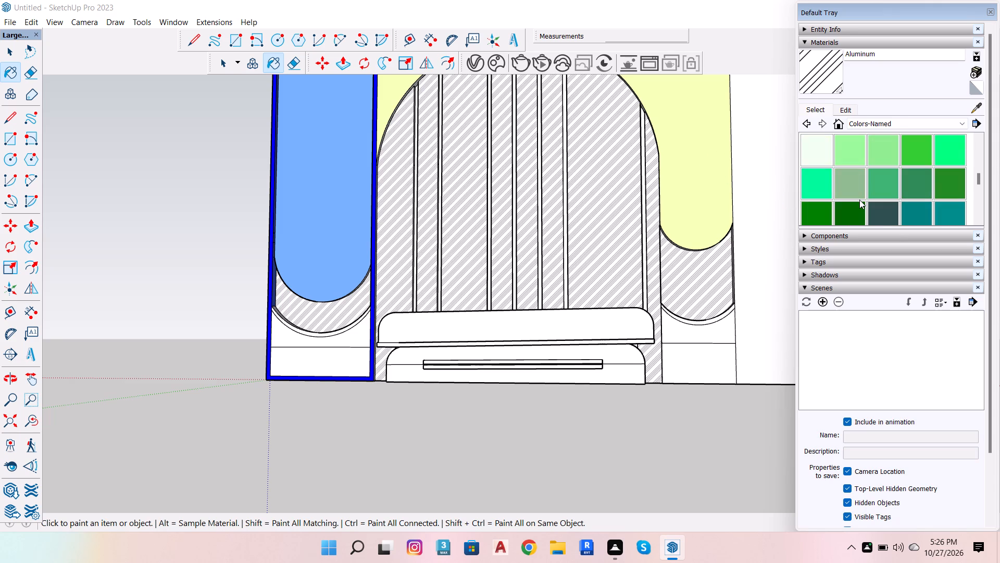
scroll(859, 200, "up", 2)
left_click(946, 114)
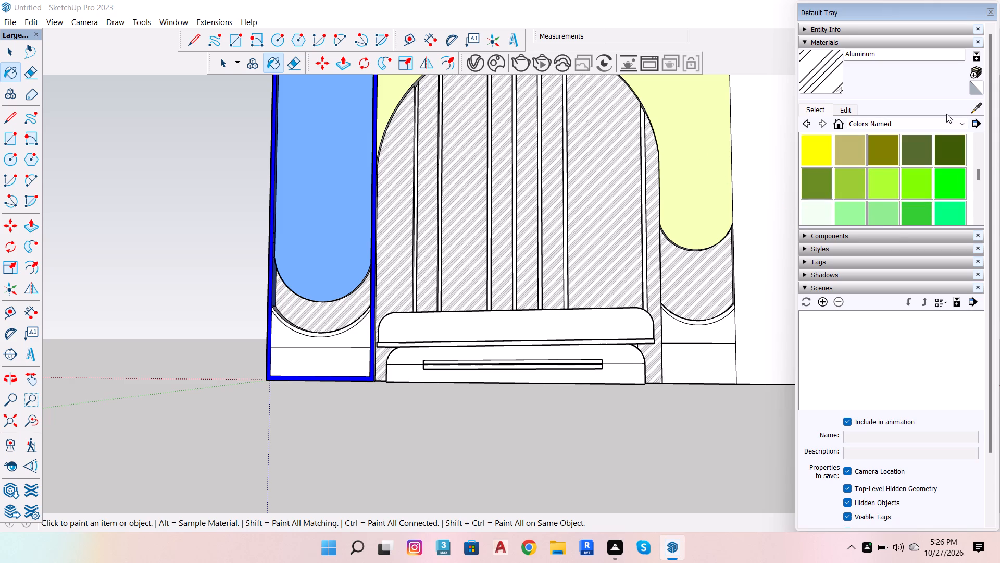
Paint the front faces of both thin horizontal strips on the lower rounded panel beneath the arch with Color F02 from the Colors collection.
left_click(924, 121)
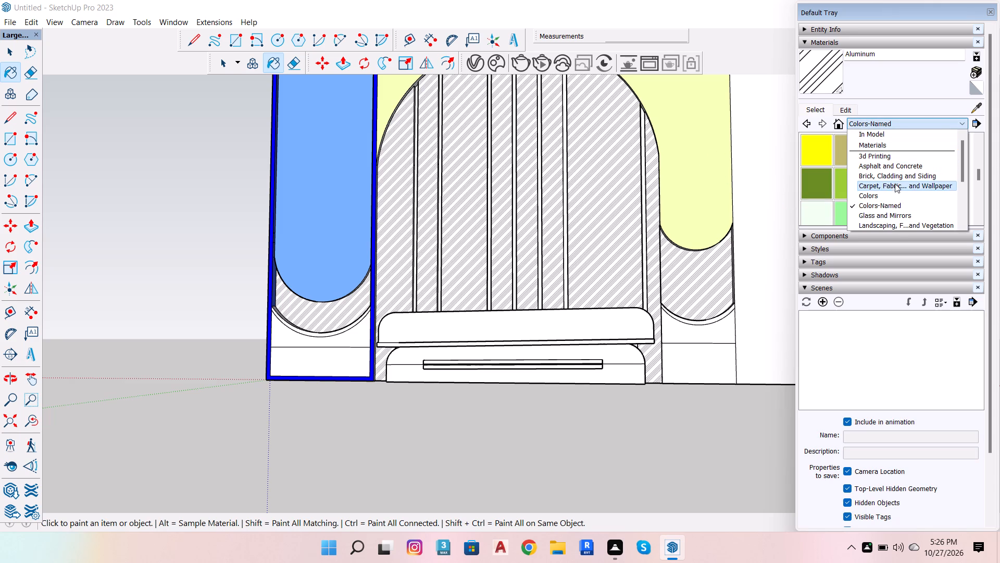
left_click(895, 192)
scroll(881, 167, "down", 4)
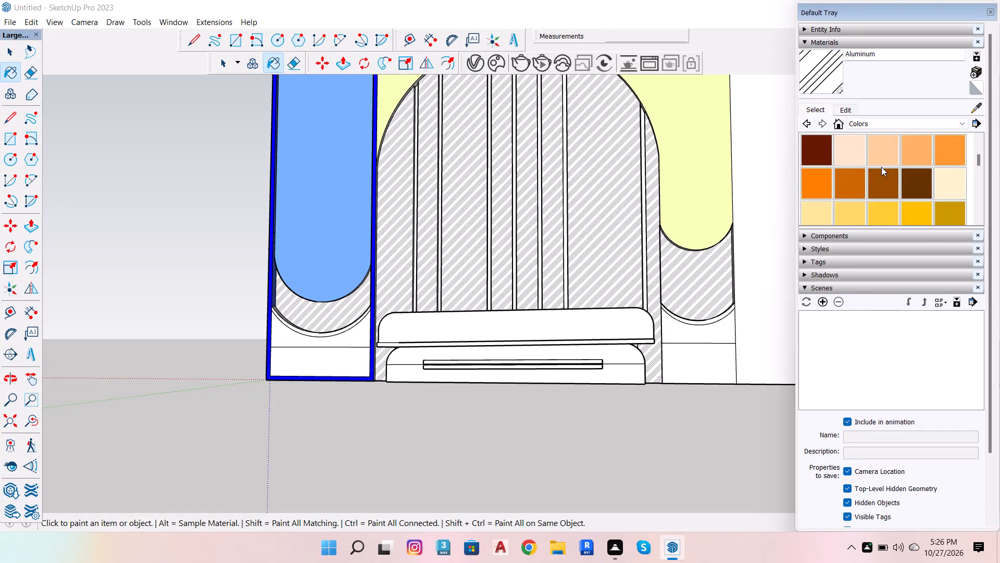
scroll(881, 167, "down", 4)
left_click(854, 189)
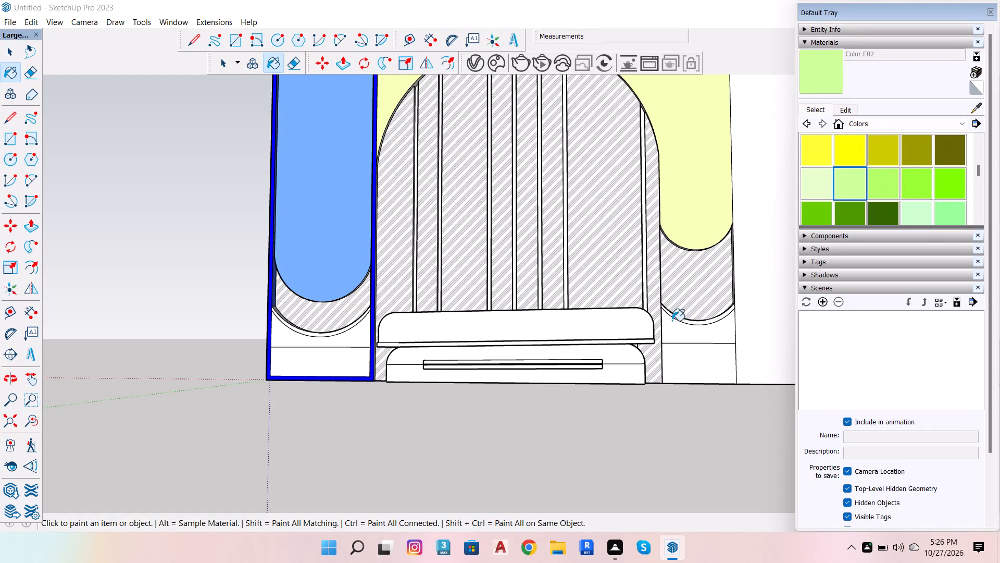
scroll(574, 365, "up", 8)
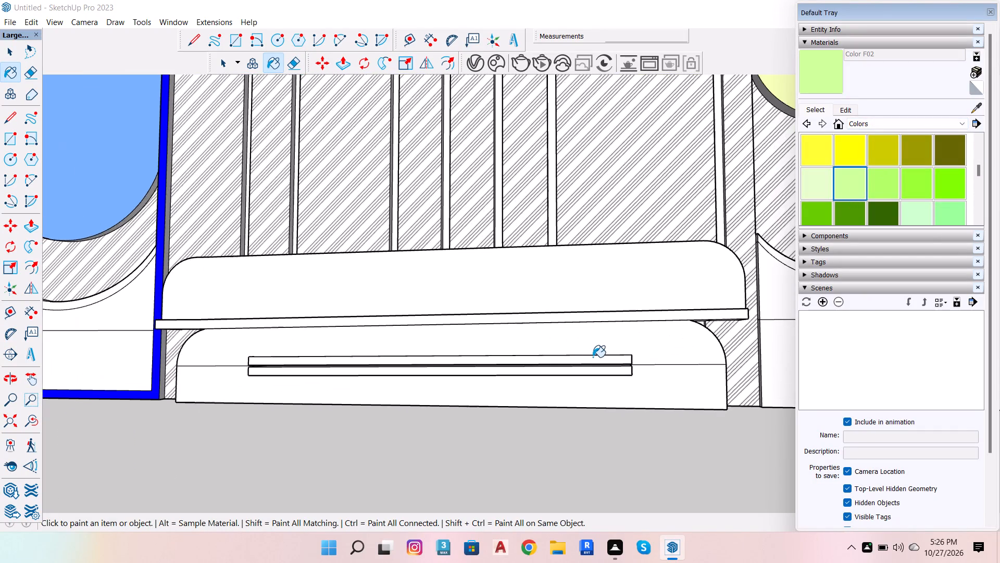
scroll(593, 357, "up", 1)
left_click(601, 357)
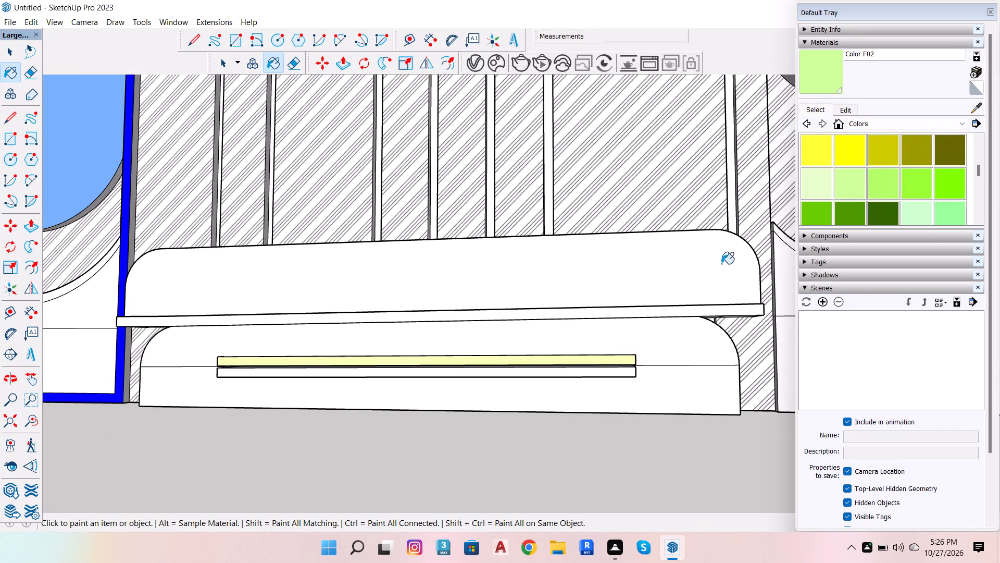
scroll(719, 276, "down", 5)
scroll(670, 348, "up", 11)
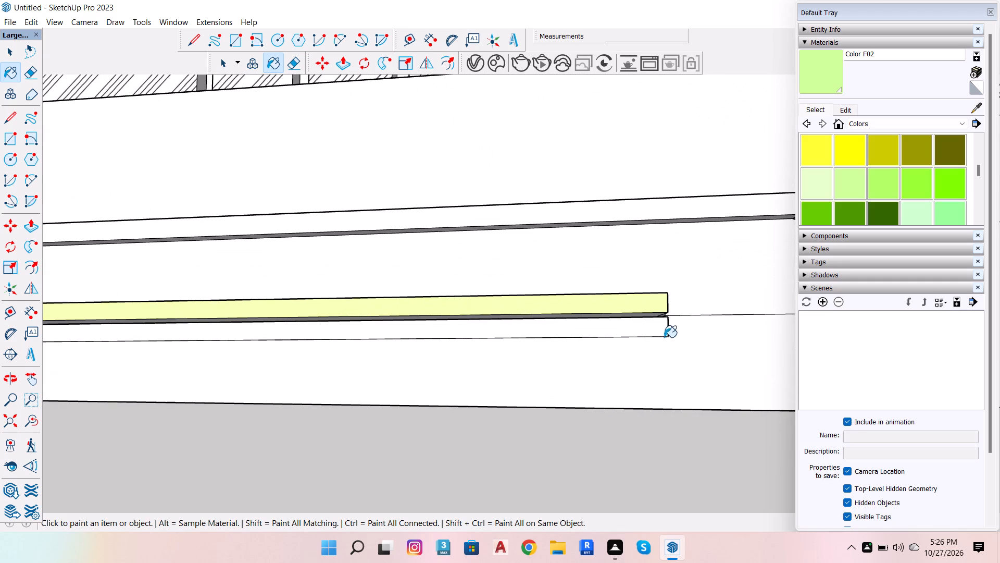
left_click(655, 327)
scroll(639, 335, "down", 13)
scroll(617, 375, "down", 6)
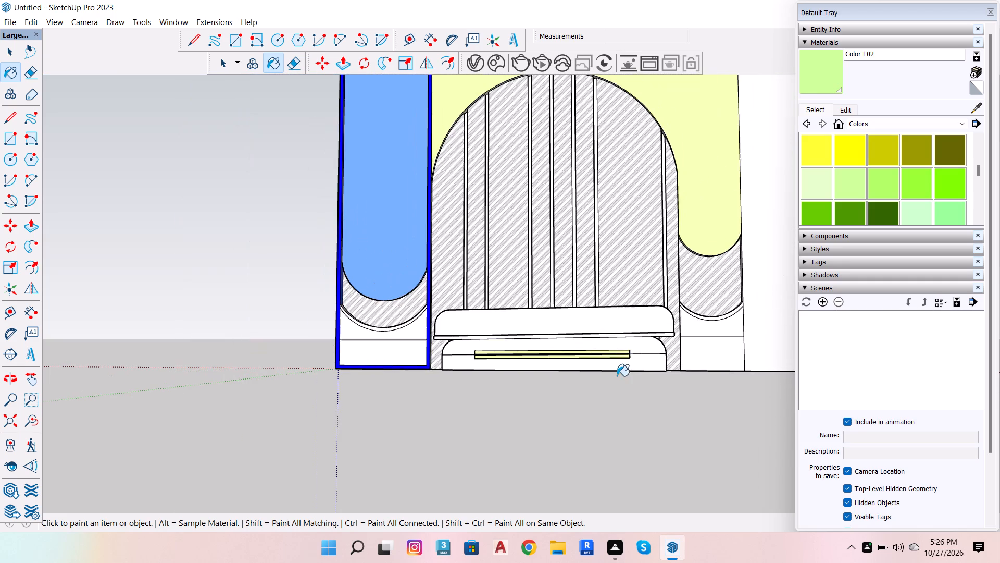
Paint the top faces of the upper and lower horizontal strips with Color F02.
scroll(629, 352, "up", 6)
key("o")
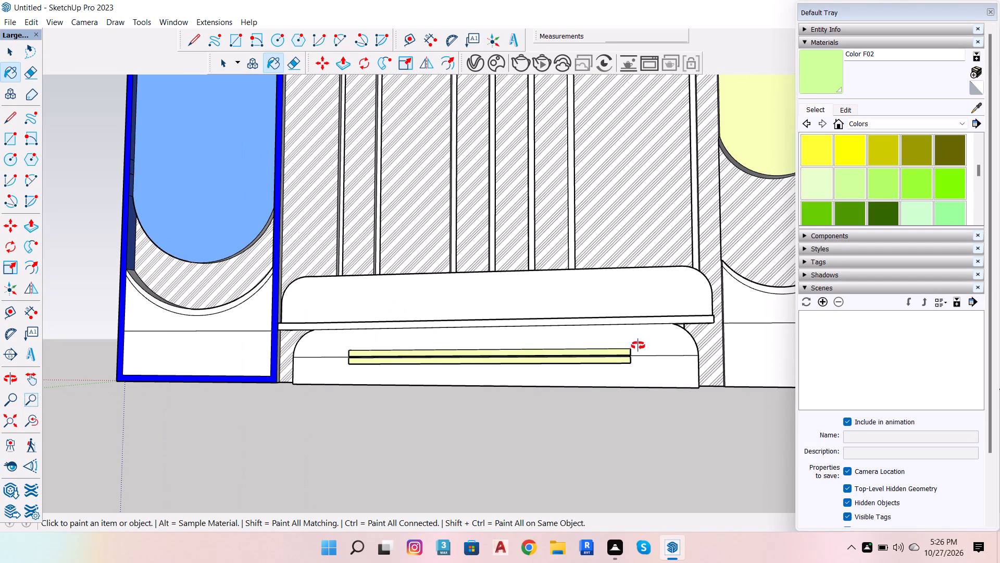
left_click_drag(608, 315, 552, 461)
scroll(559, 396, "up", 6)
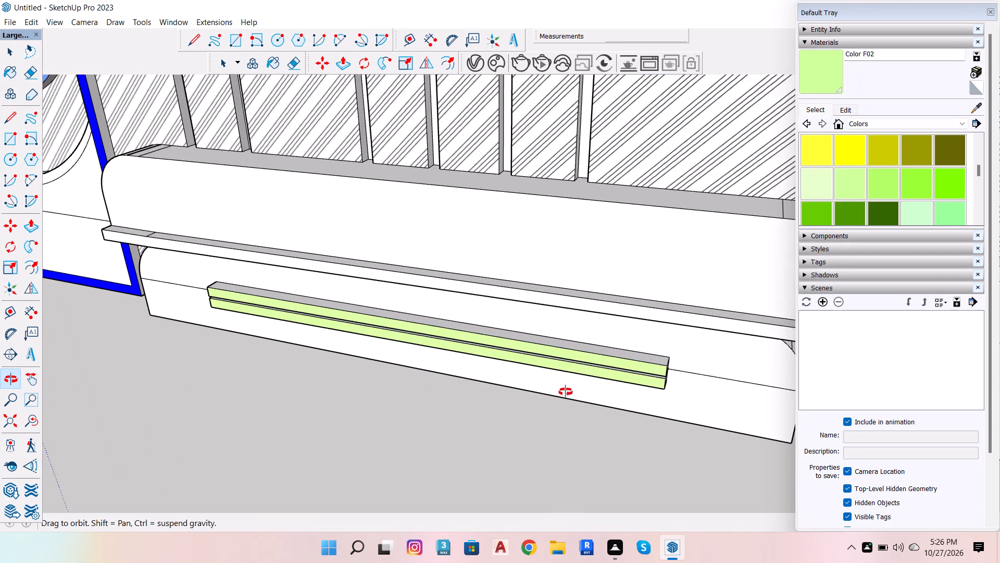
key("space")
scroll(616, 342, "up", 4)
left_click(846, 185)
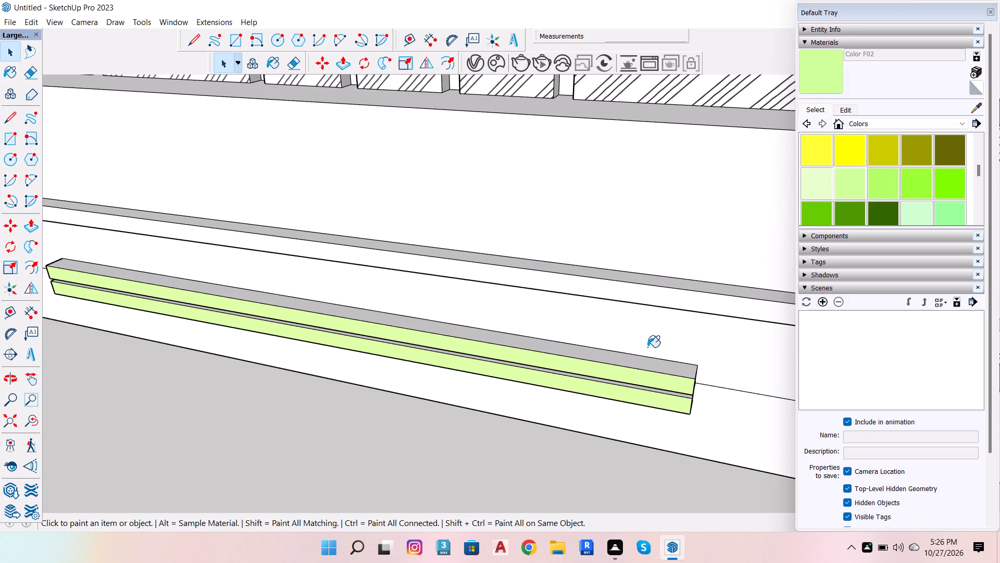
scroll(645, 349, "up", 5)
left_click(650, 359)
scroll(638, 406, "up", 3)
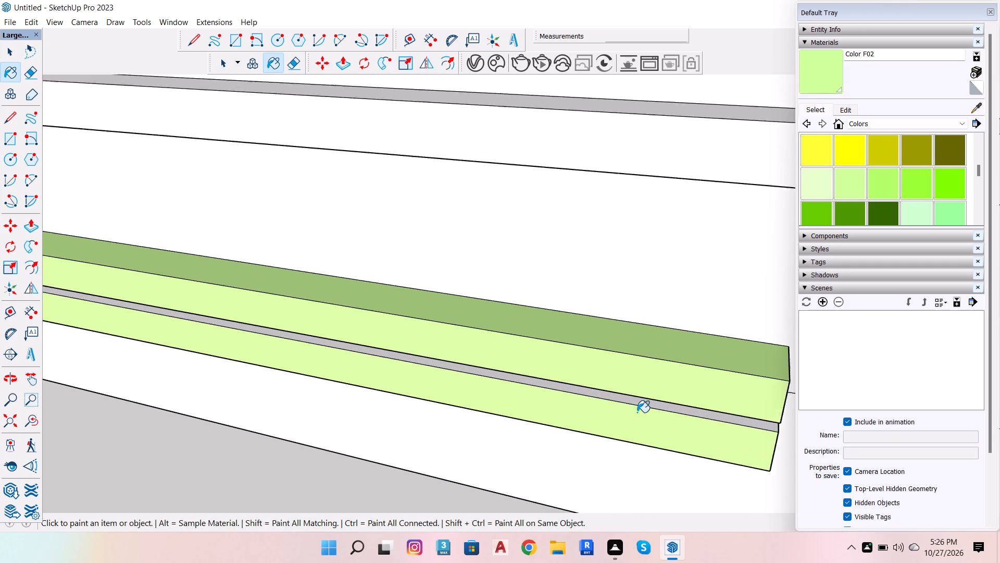
scroll(637, 412, "up", 6)
left_click(654, 401)
scroll(657, 372, "down", 6)
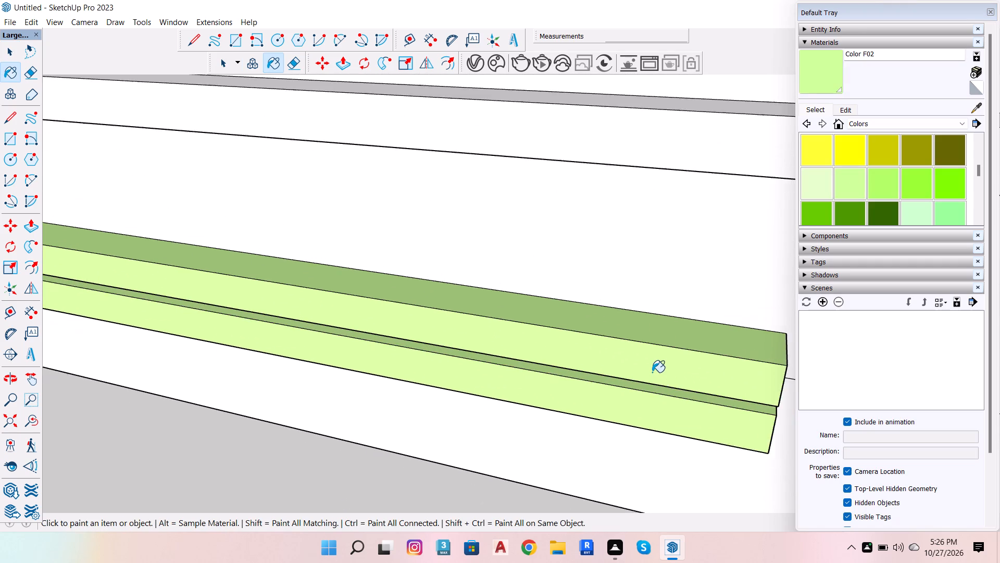
scroll(650, 372, "down", 6)
Paint the undersides of both horizontal strips with Color F02.
key("o")
left_click_drag(638, 436, 634, 419)
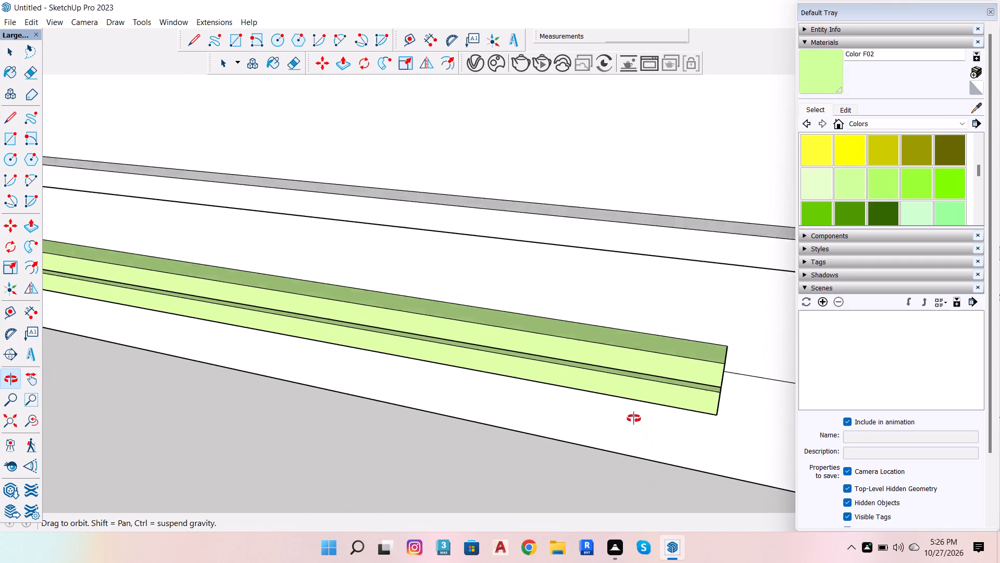
left_click_drag(634, 419, 698, 117)
scroll(711, 181, "up", 5)
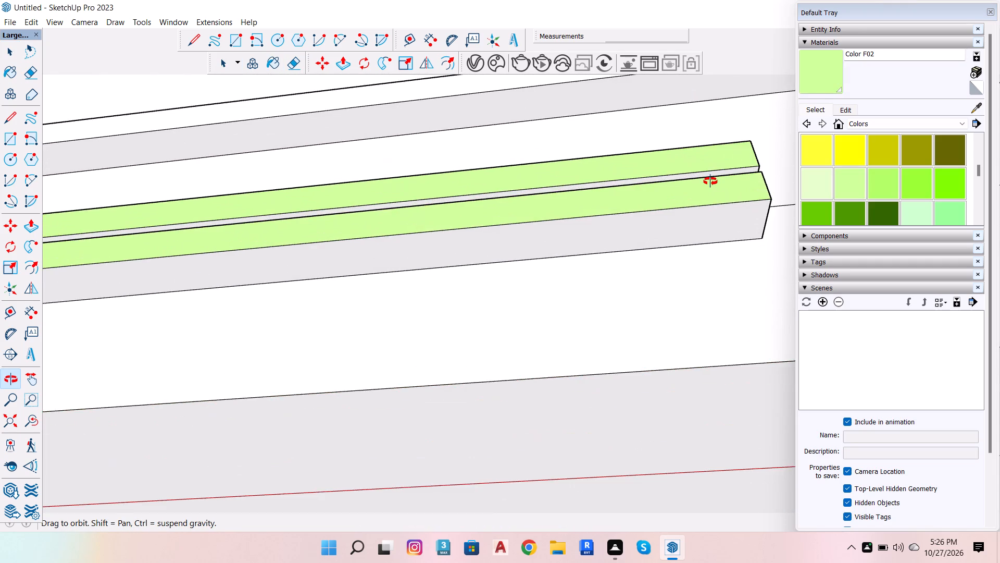
scroll(710, 181, "up", 3)
left_click(844, 182)
scroll(771, 165, "up", 5)
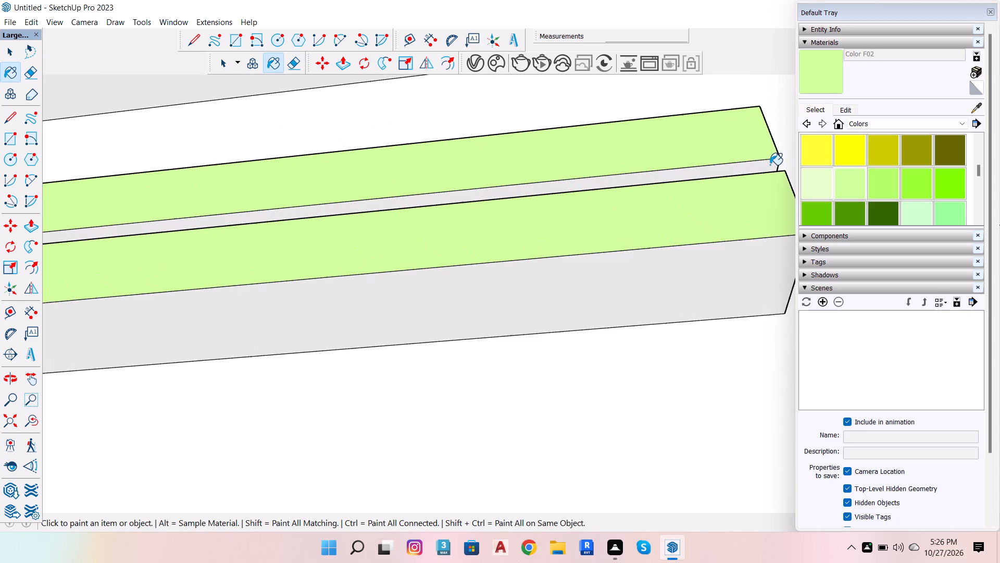
scroll(762, 166, "up", 4)
left_click(757, 167)
left_click(653, 310)
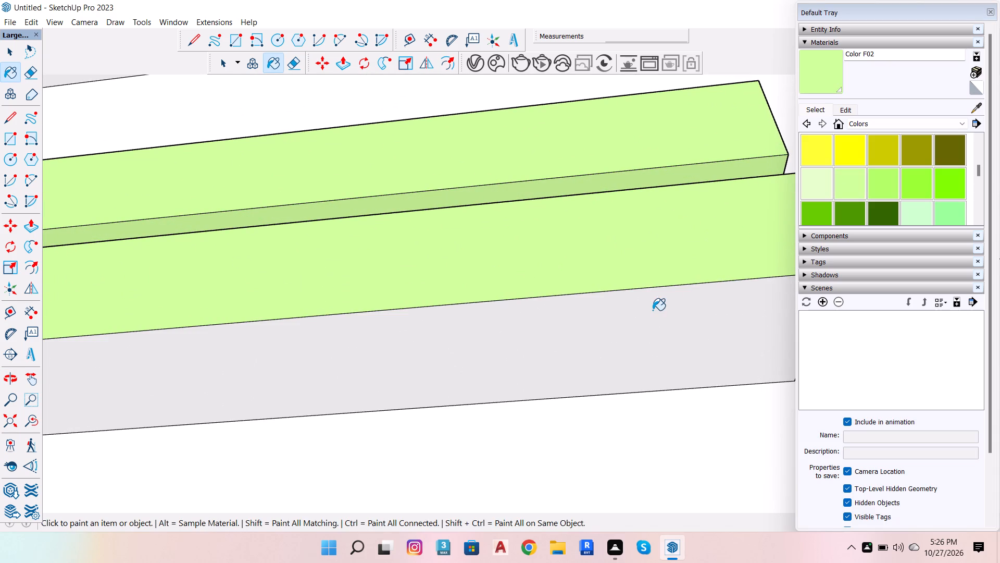
Paint the end faces of both horizontal strips farthest from the blue panel with Color F02, leaving the rounded panel behind them white.
scroll(602, 313, "down", 5)
scroll(385, 362, "down", 7)
scroll(586, 328, "up", 6)
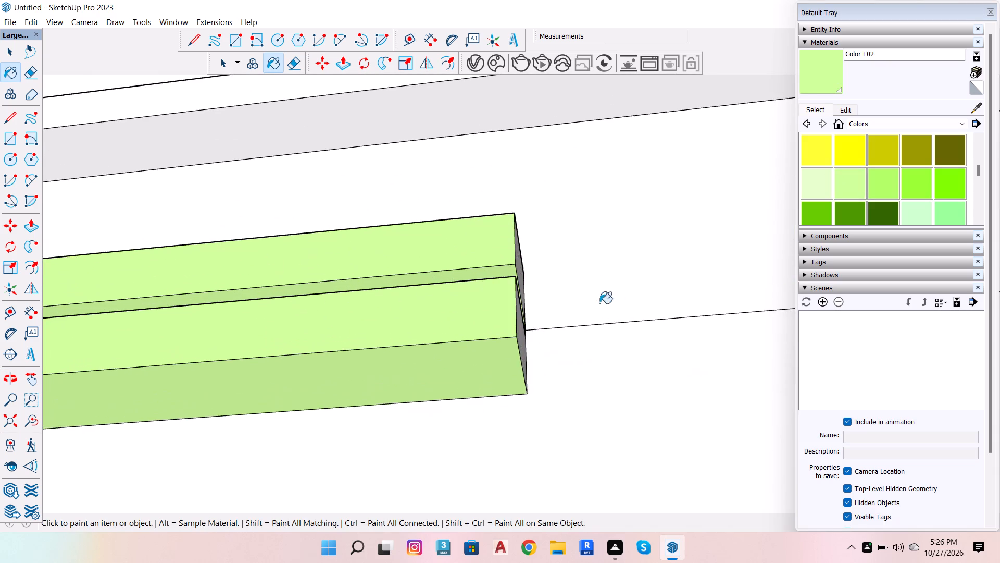
scroll(549, 312, "up", 5)
left_click(456, 370)
left_click(477, 351)
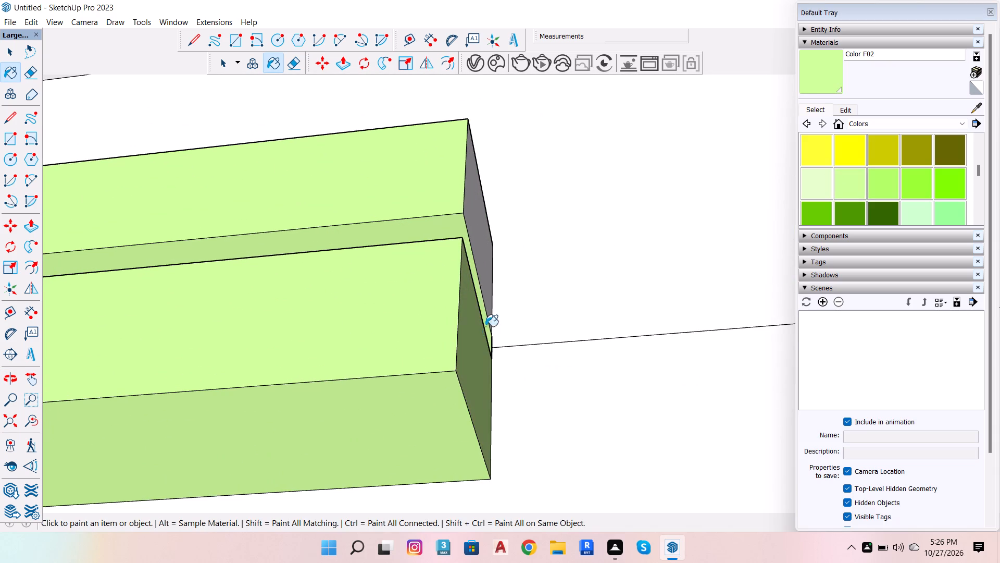
left_click(493, 238)
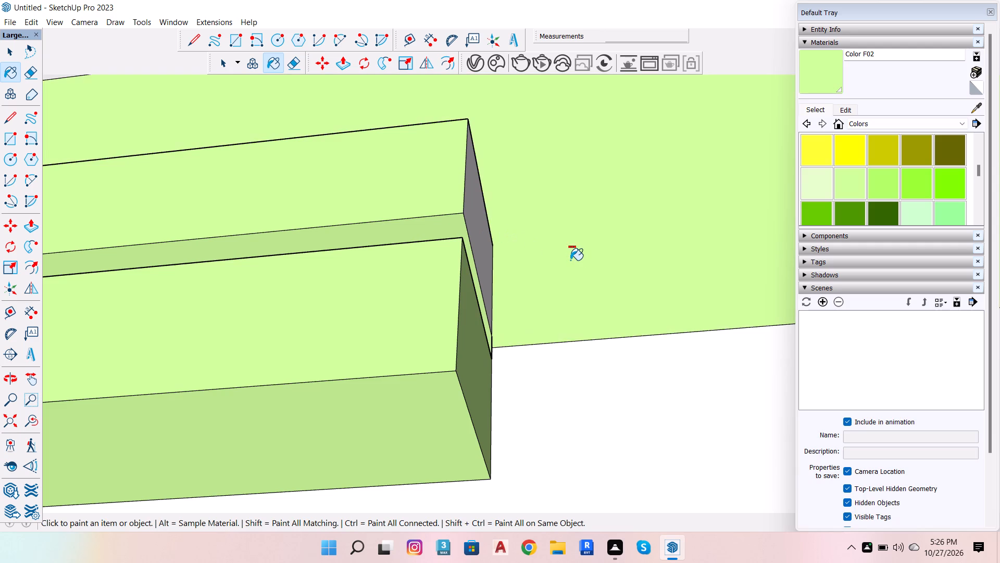
key("ctrl+z")
left_click(476, 249)
Paint the end faces of both horizontal strips nearest the blue panel with Color F02.
scroll(554, 244, "down", 6)
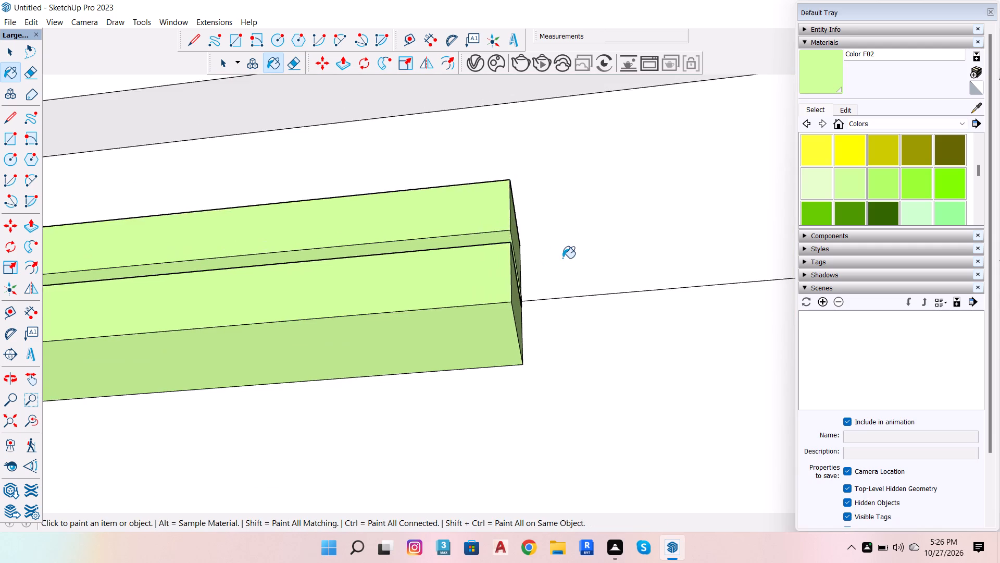
scroll(570, 295, "down", 13)
scroll(616, 300, "down", 7)
scroll(678, 327, "down", 7)
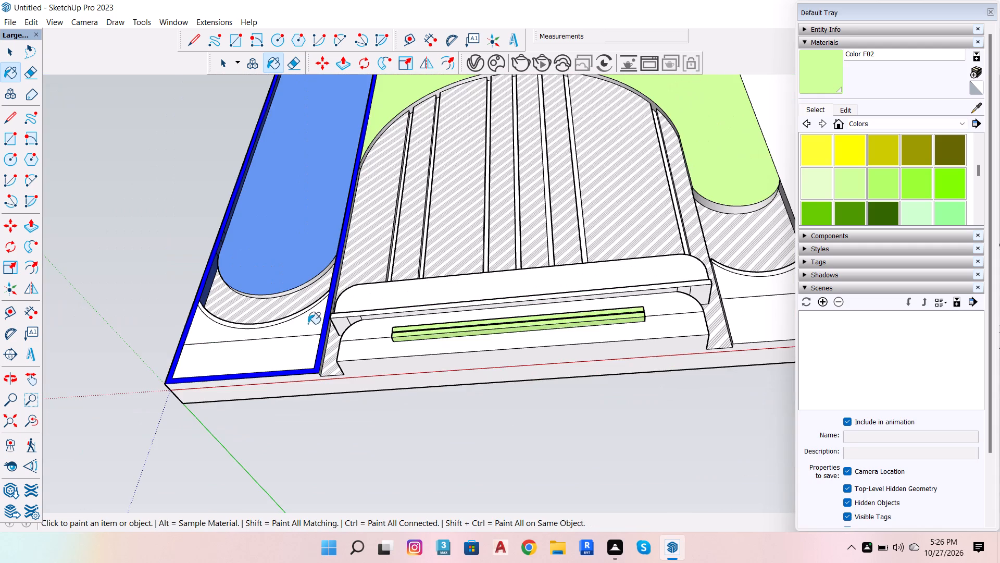
scroll(308, 324, "up", 6)
scroll(400, 345, "up", 5)
scroll(486, 357, "up", 5)
scroll(554, 368, "down", 5)
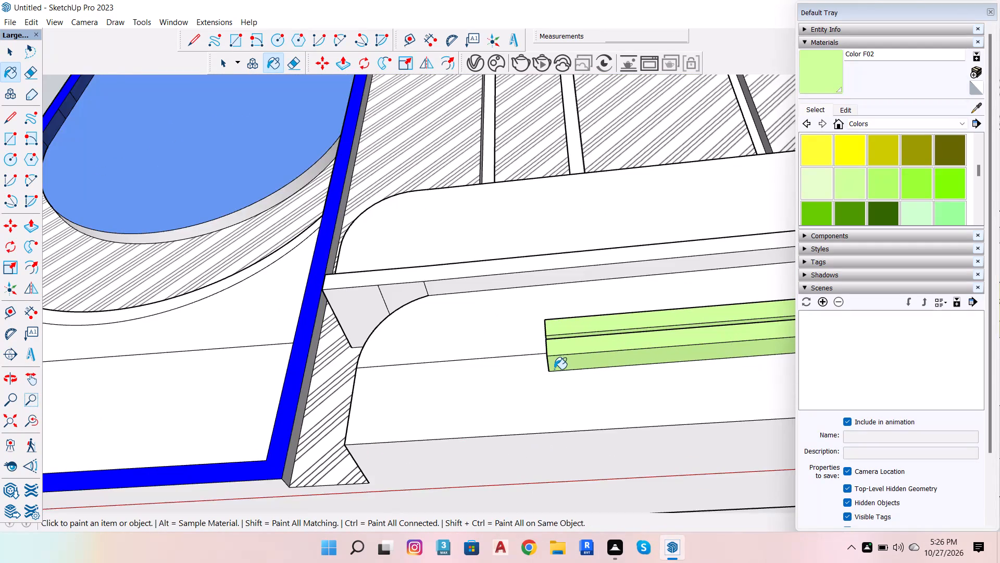
key("o")
left_click_drag(535, 376, 683, 368)
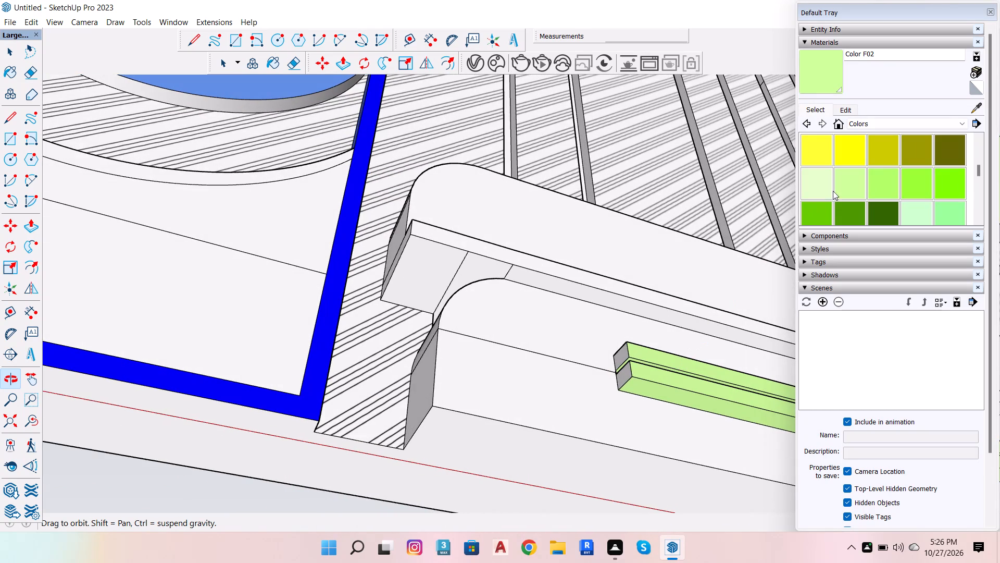
left_click(847, 182)
scroll(644, 329, "up", 4)
scroll(611, 366, "up", 4)
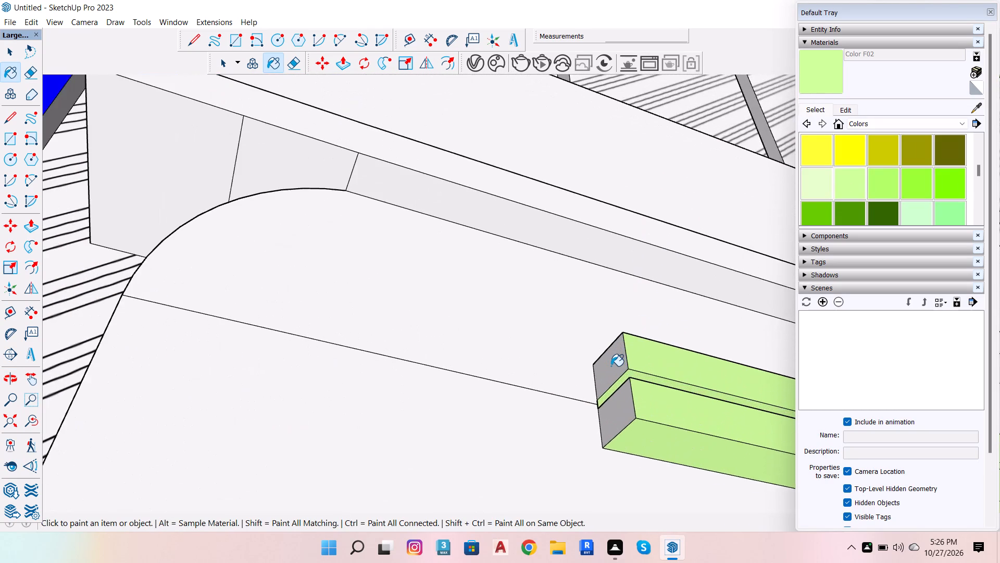
scroll(611, 366, "up", 4)
left_click(621, 363)
left_click(621, 438)
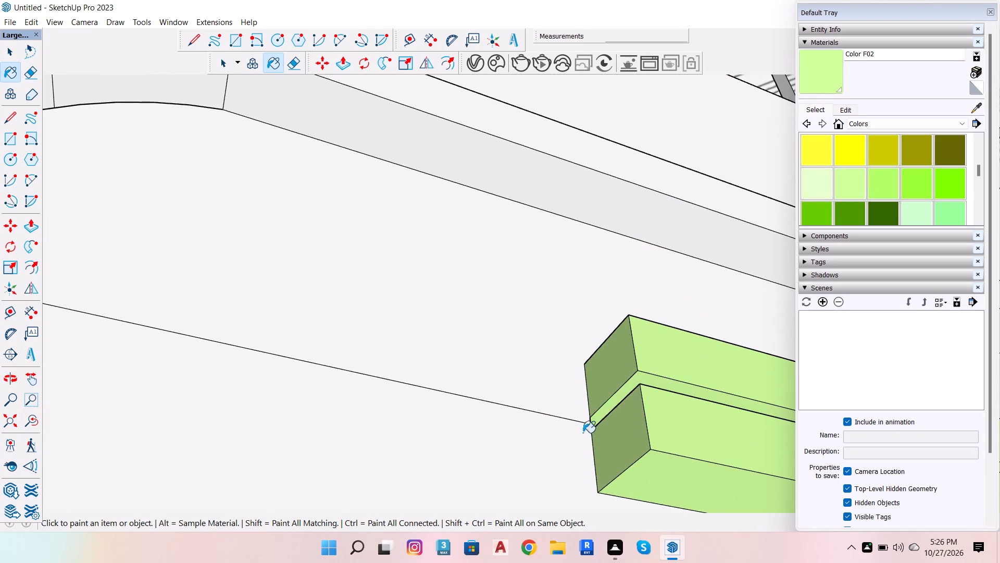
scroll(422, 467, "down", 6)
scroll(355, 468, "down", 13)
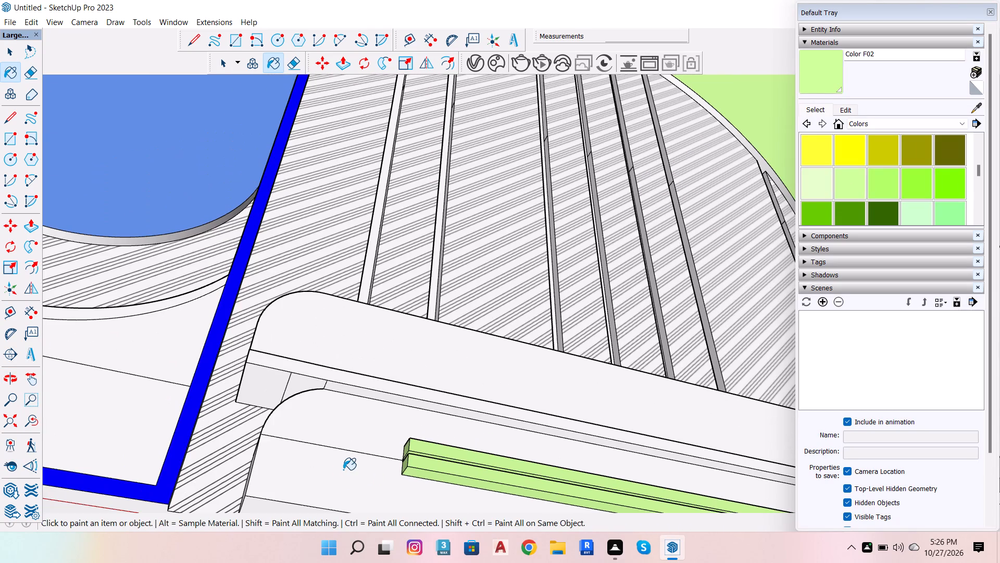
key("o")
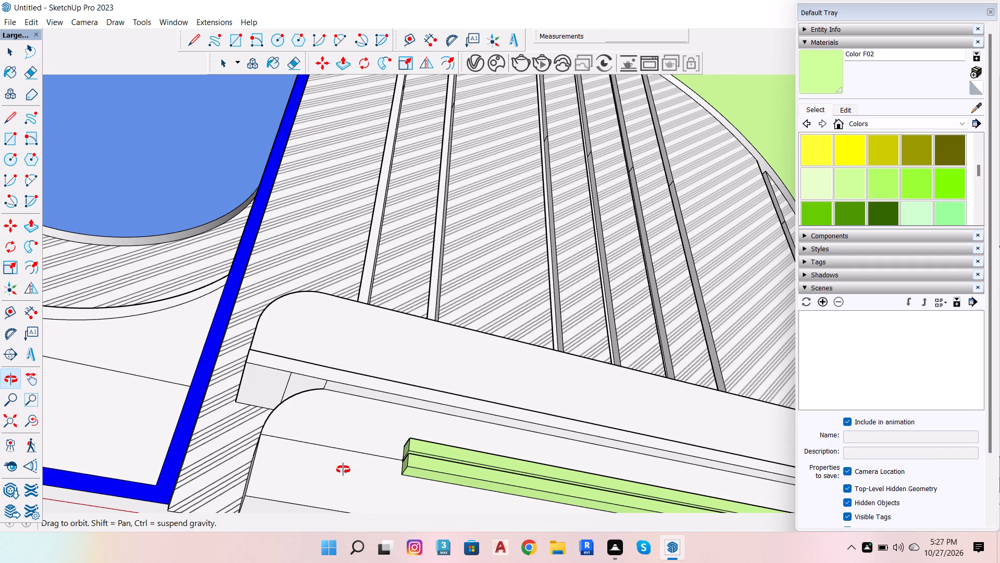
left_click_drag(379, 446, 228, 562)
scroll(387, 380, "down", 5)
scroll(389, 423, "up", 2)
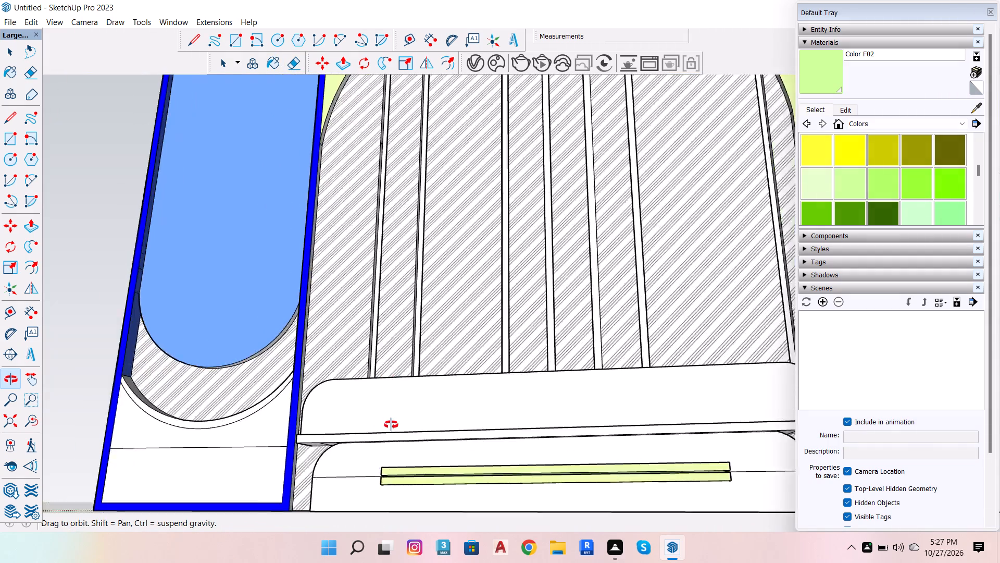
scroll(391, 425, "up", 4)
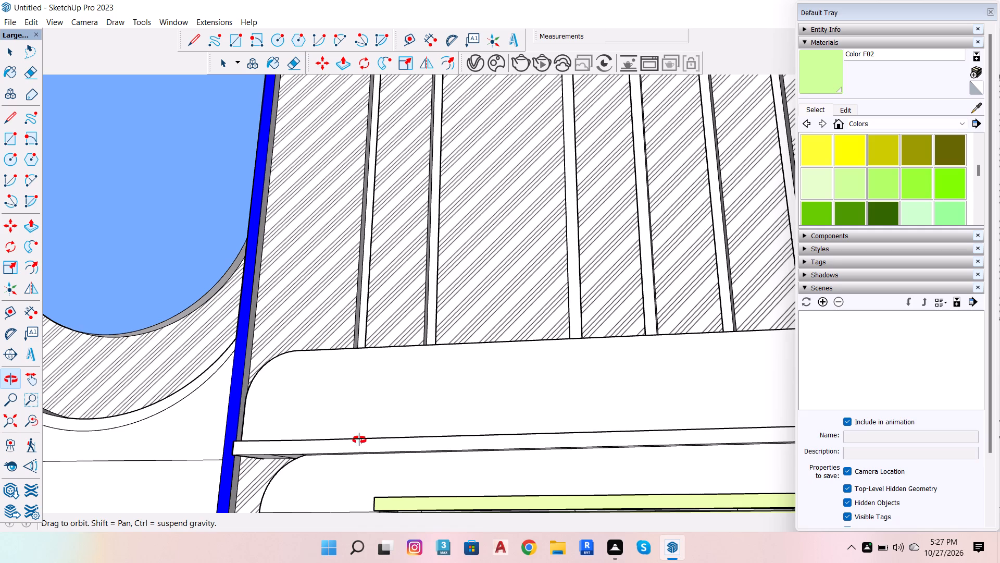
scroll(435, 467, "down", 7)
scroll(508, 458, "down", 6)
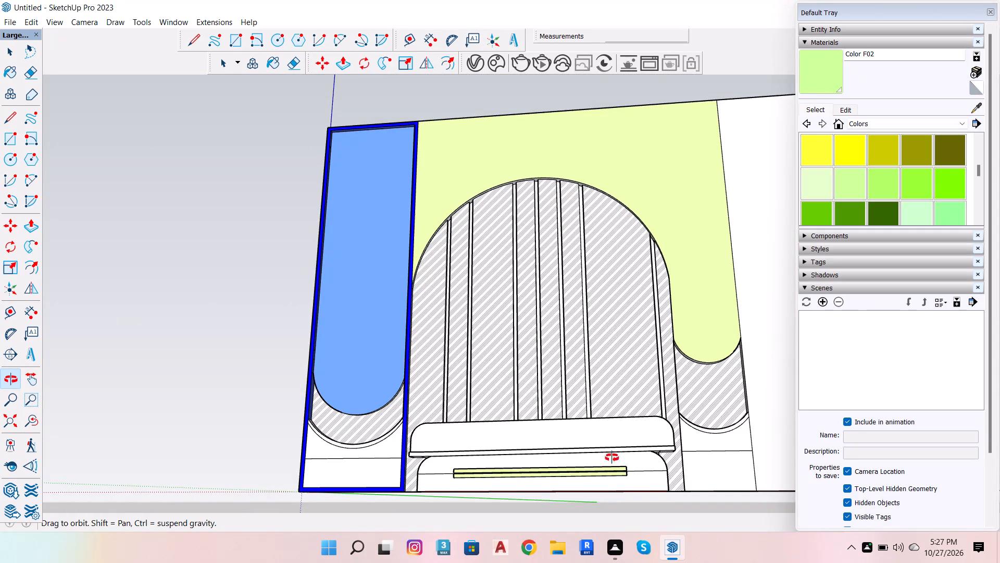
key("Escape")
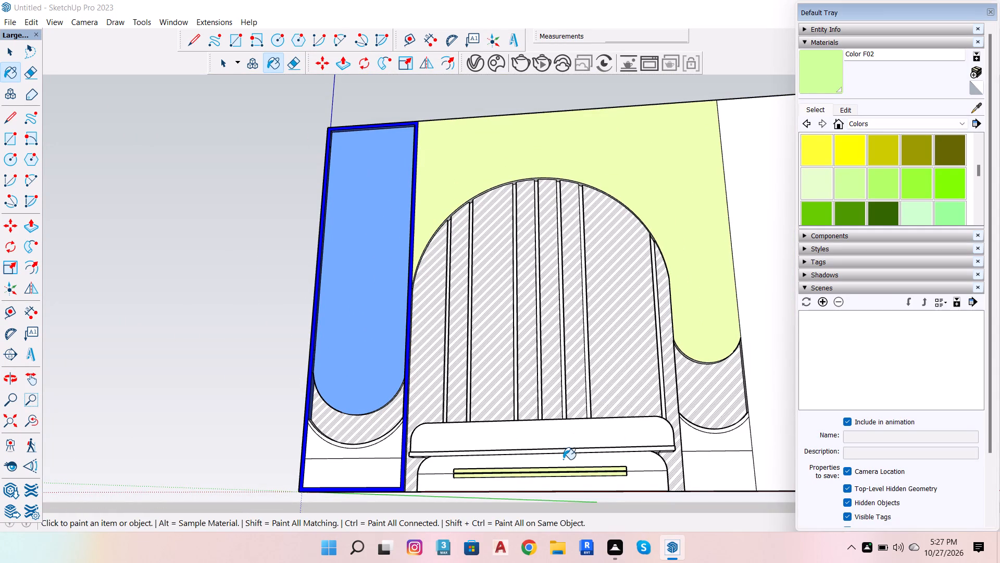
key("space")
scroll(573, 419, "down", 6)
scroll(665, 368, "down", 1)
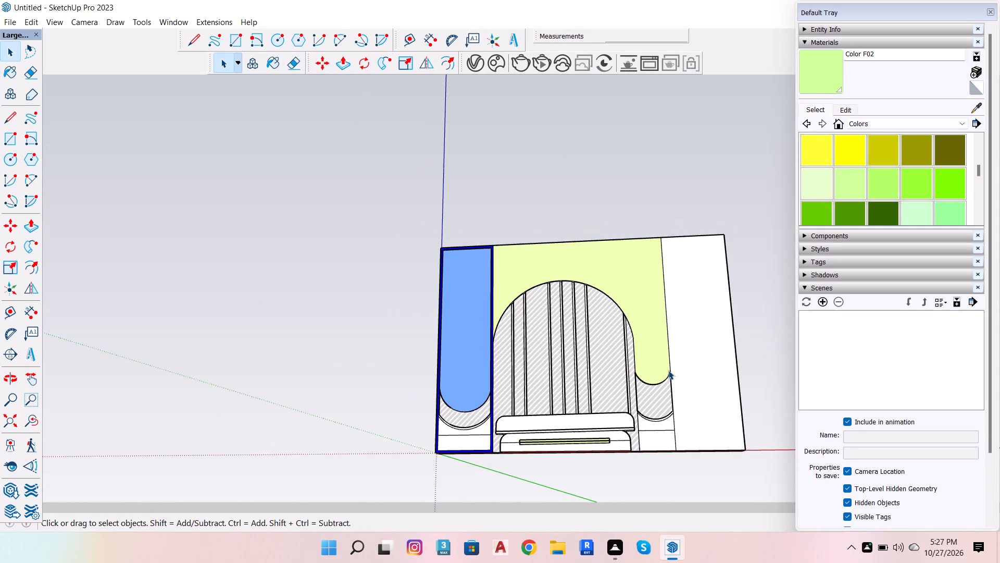
Save the model as Untitled, in SketchUp Models (*.skp) format, in the "sketch up work" folder.
key("ctrl+s")
key("ctrl+s")
key("ctrl+s")
key("ctrl+s")
key("ctrl+s")
key("ctrl+s")
key("ctrl+s")
key("ctrl+s")
key("ctrl+s")
key("ctrl+s")
key("ctrl+s")
key("ctrl+s")
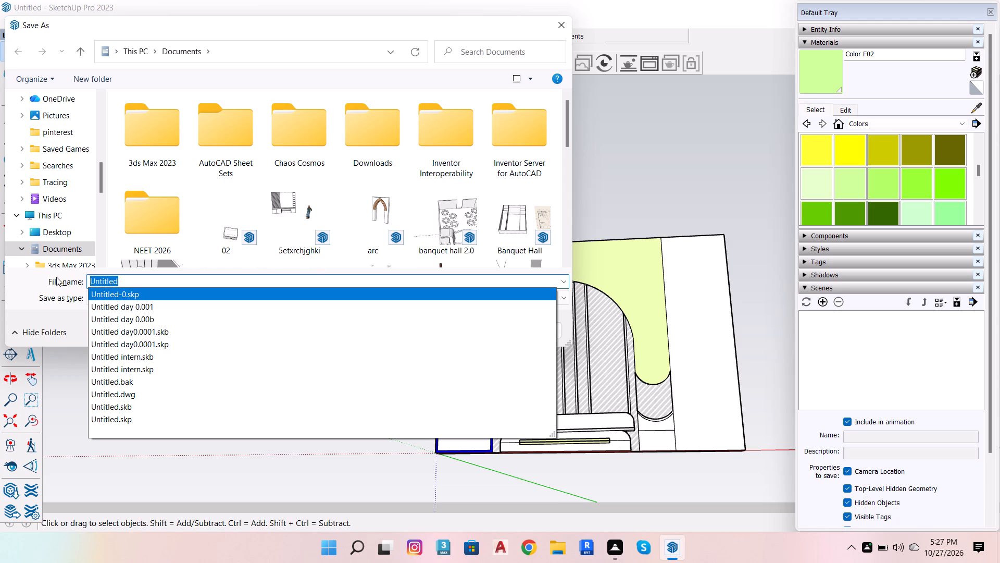
scroll(56, 214, "down", 13)
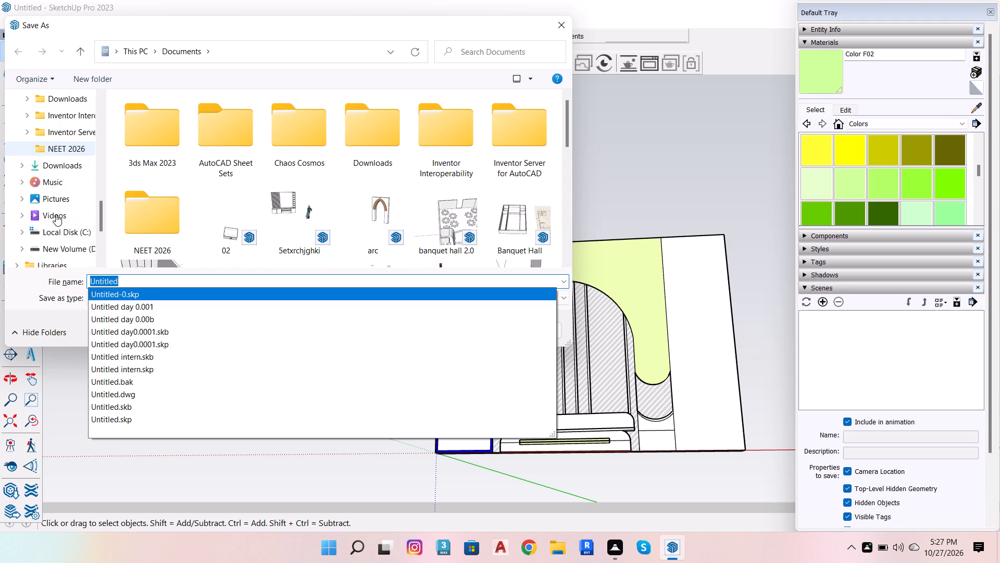
scroll(56, 214, "down", 9)
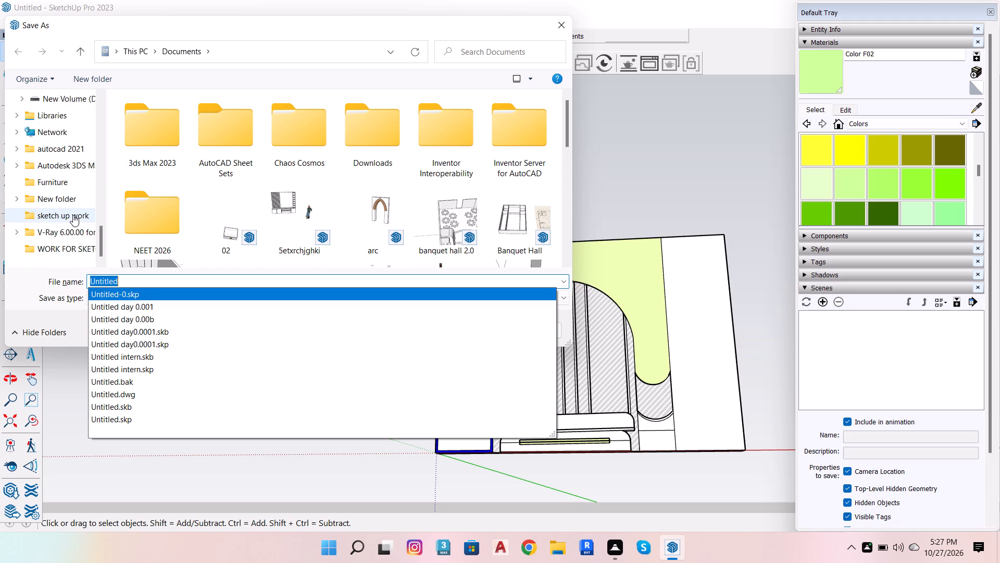
left_click(73, 215)
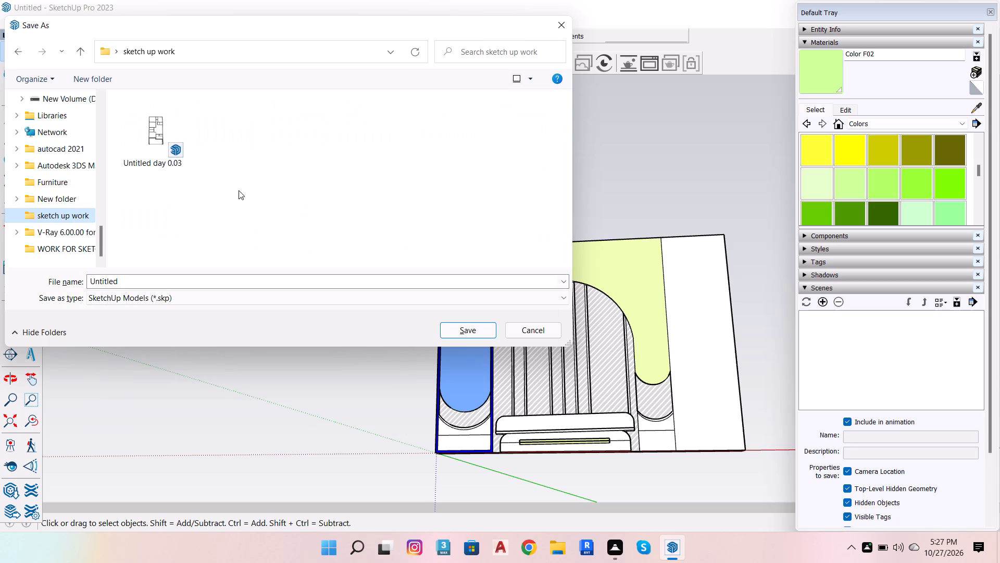
left_click(469, 328)
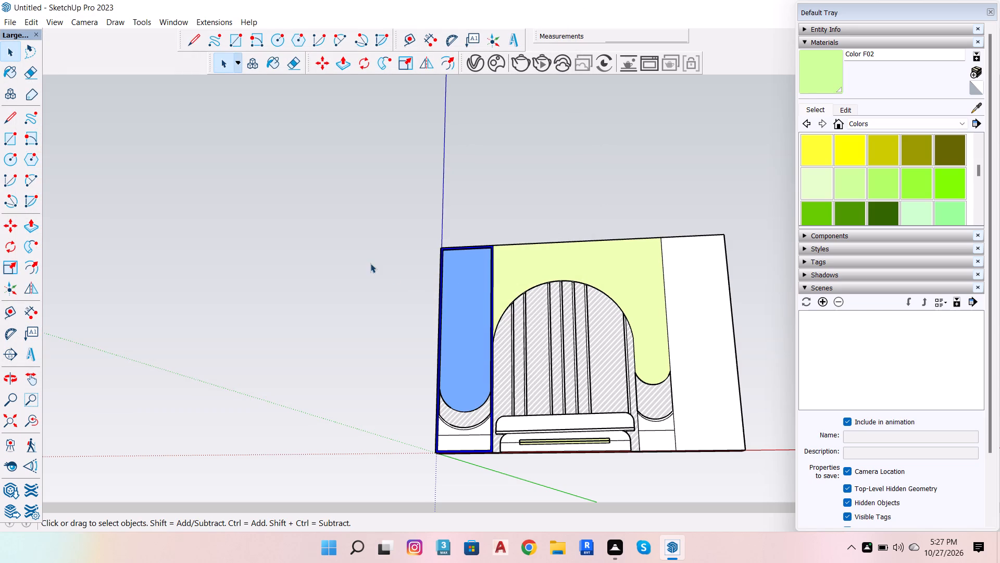
Close the Default Tray to free the modelling area.
scroll(479, 309, "down", 5)
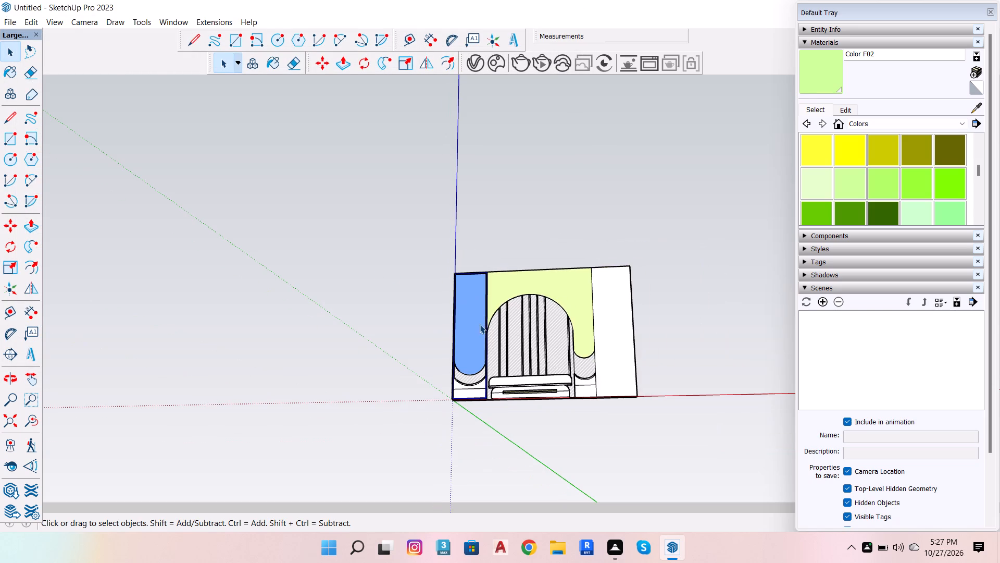
left_click(999, 0)
left_click(996, 13)
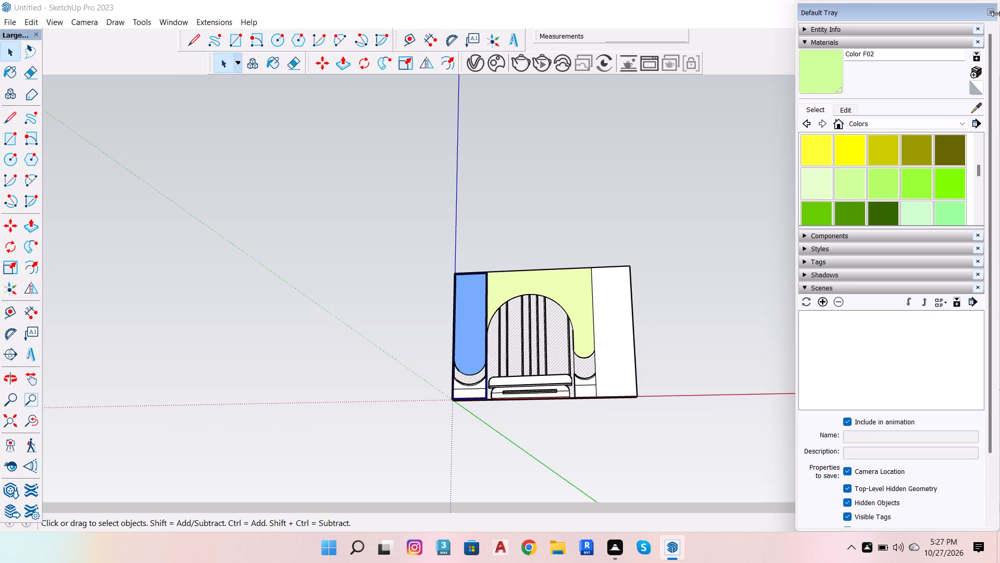
left_click(989, 15)
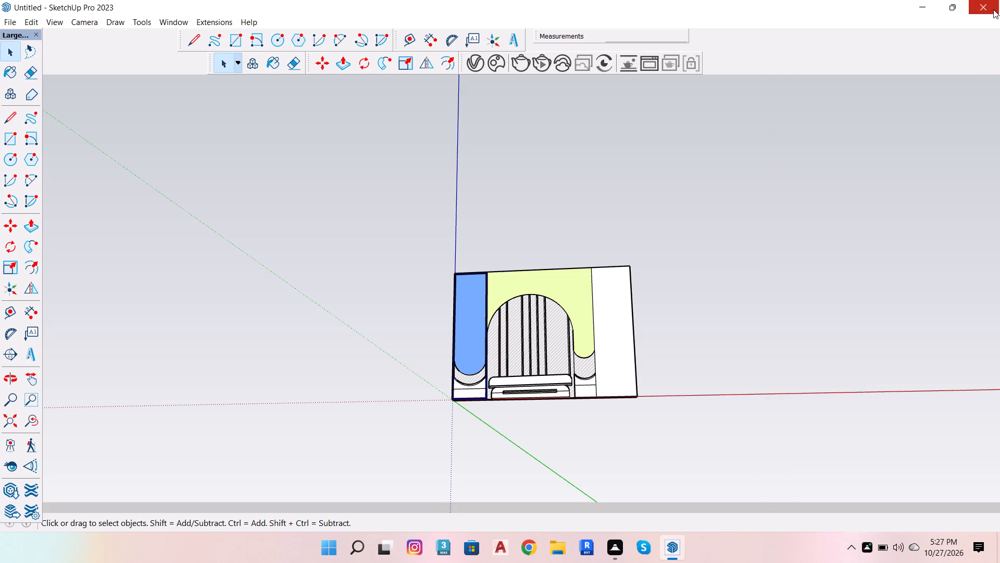
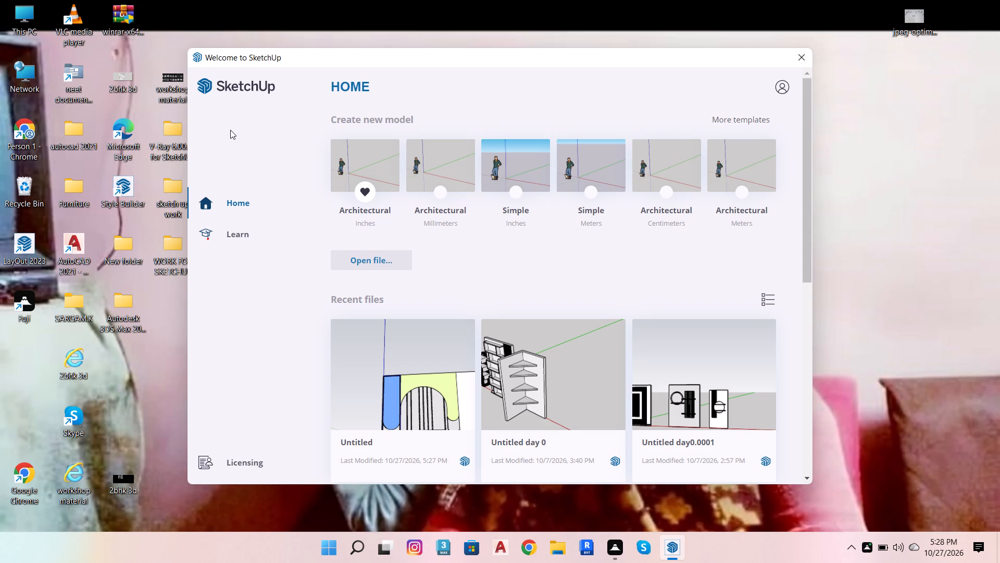
Start a new model from the Architectural Inches template.
left_click(353, 154)
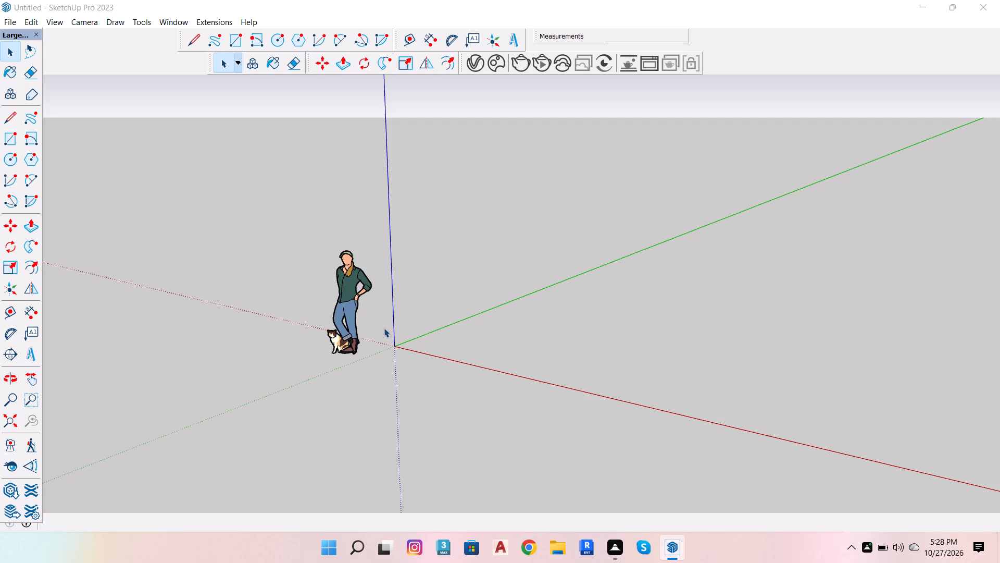
Delete the default human figure standing near the origin.
left_click(354, 287)
key("shift+Delete")
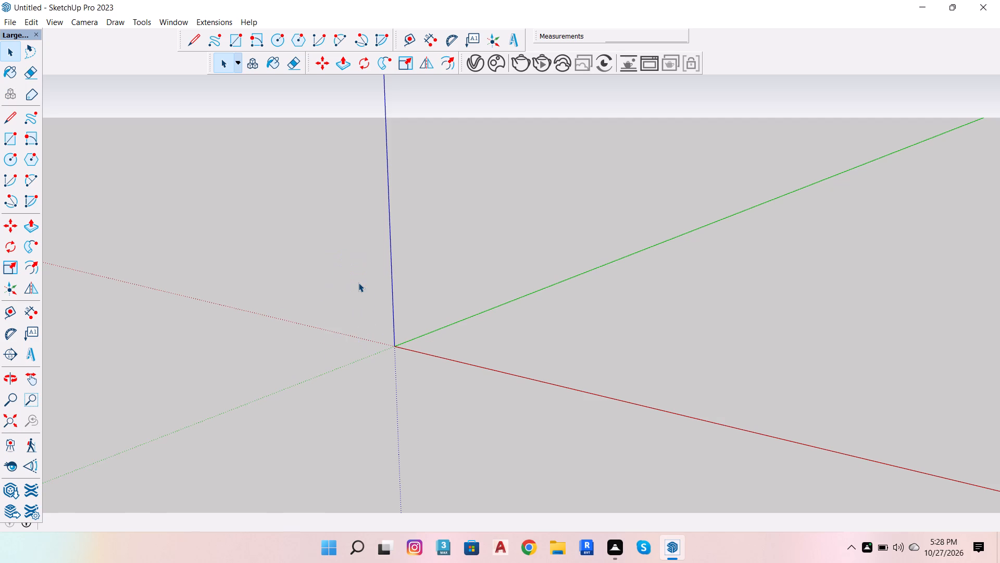
Purge all unused items from the entire model using the Model Info statistics.
key("o")
left_click_drag(417, 279, 574, 292)
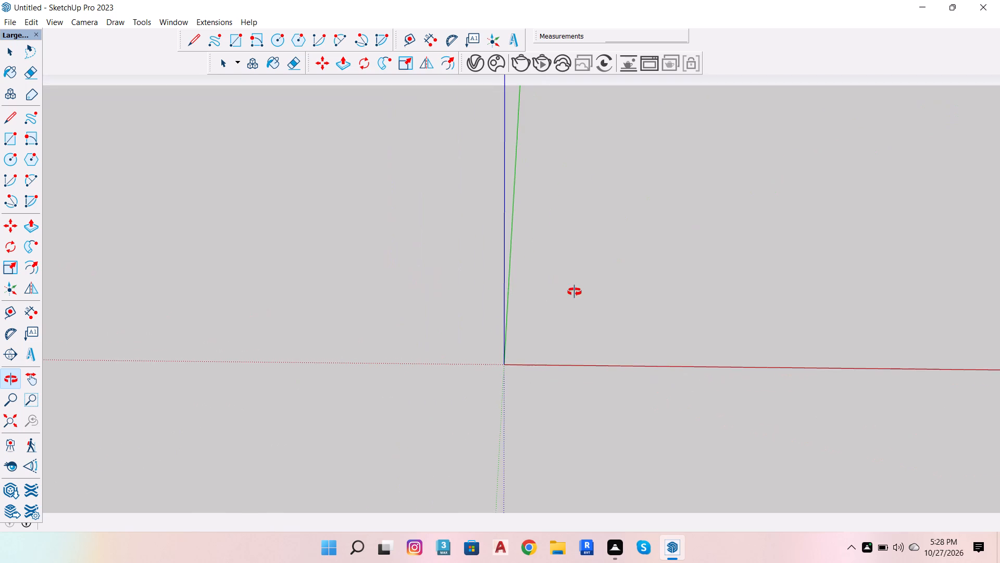
left_click_drag(574, 292, 574, 291)
left_click(172, 21)
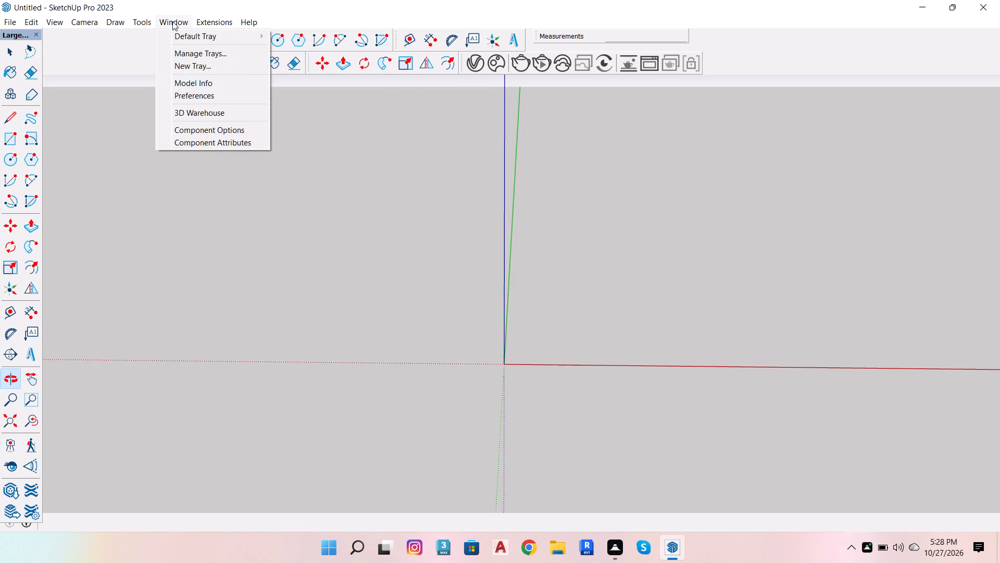
left_click(203, 82)
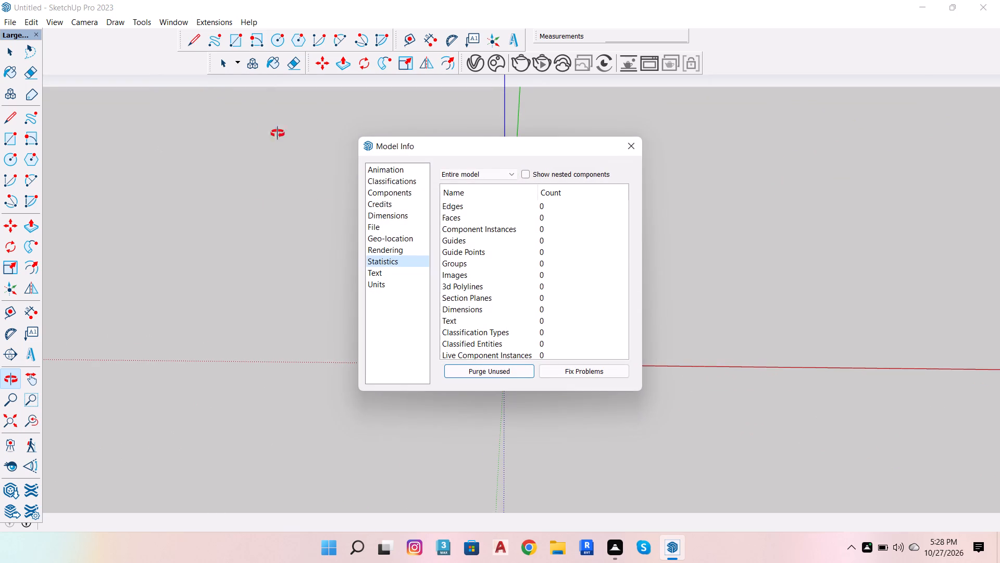
scroll(603, 255, "down", 6)
left_click(507, 374)
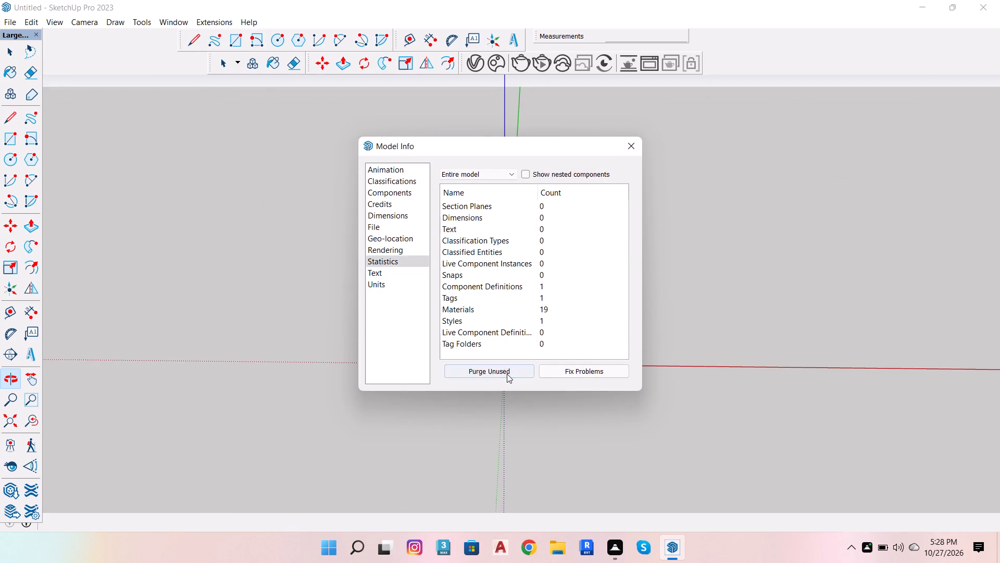
left_click(634, 148)
Draw a vertical line 9'6" long from the origin up the blue axis.
scroll(460, 316, "down", 2)
scroll(502, 345, "up", 2)
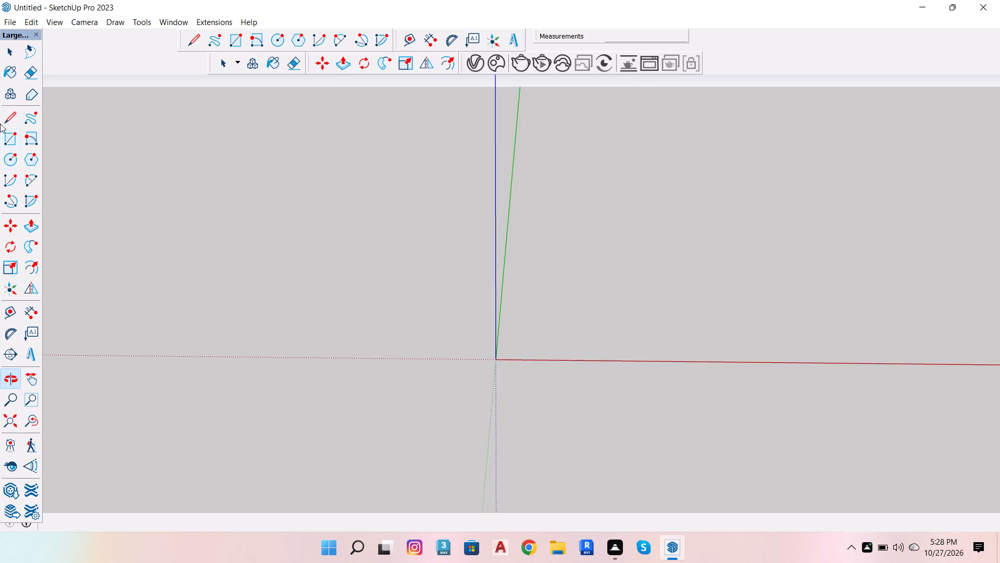
left_click(8, 114)
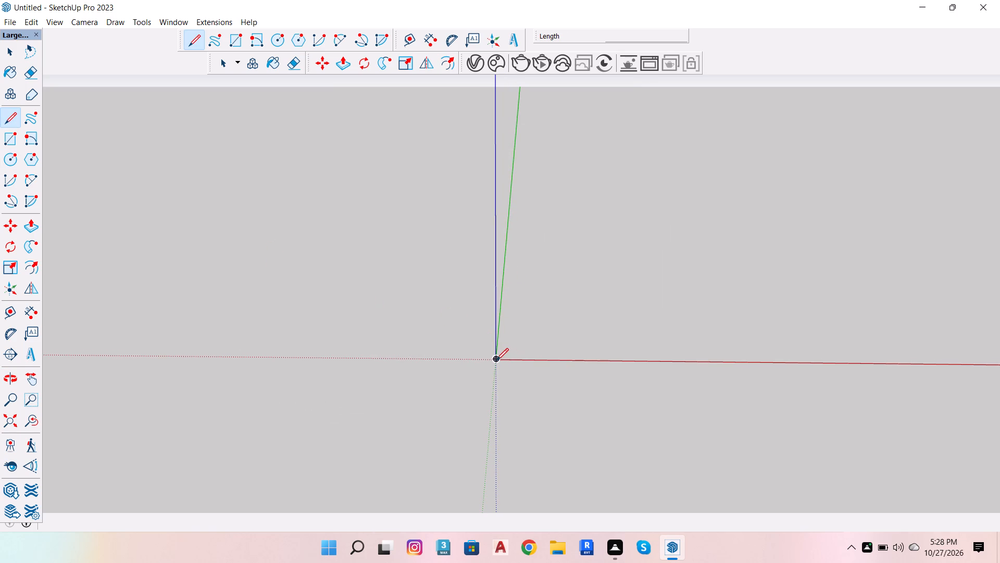
left_click(496, 360)
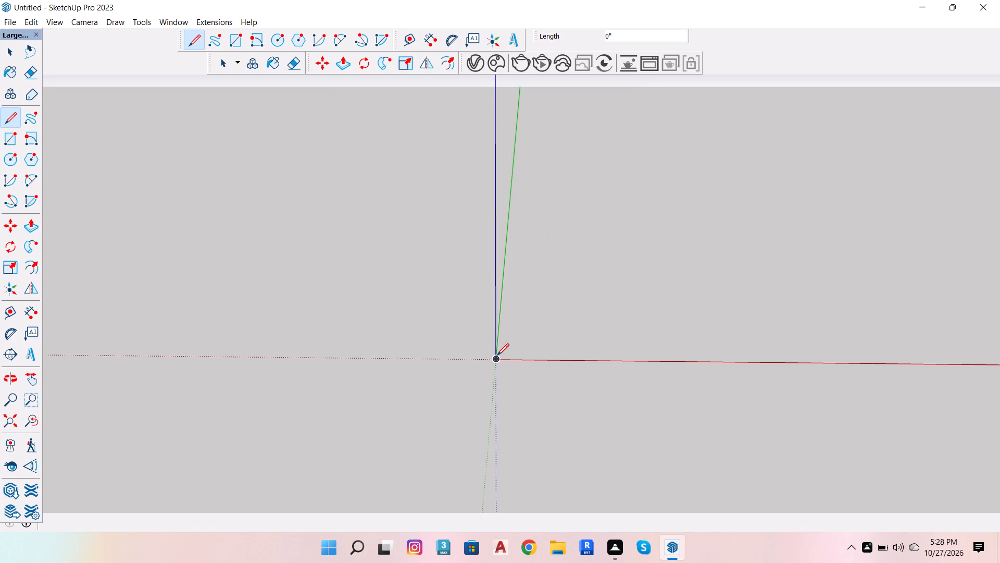
scroll(497, 356, "up", 5)
left_click(496, 361)
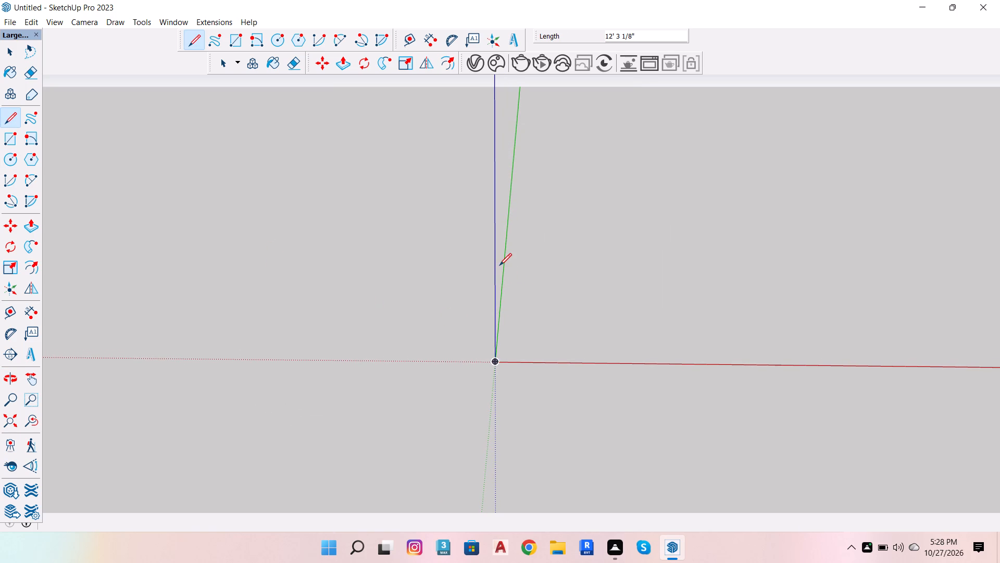
key("Up")
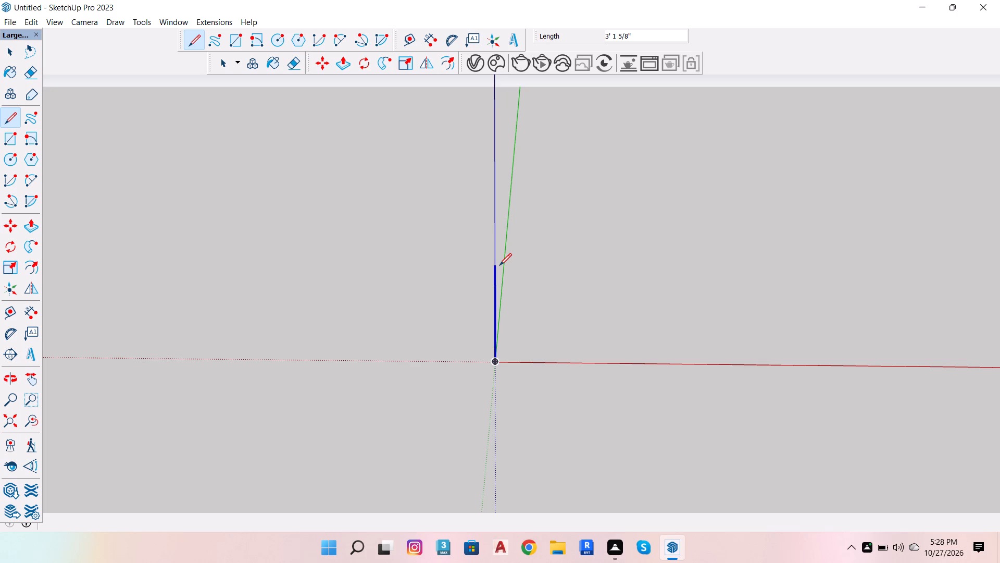
key("9")
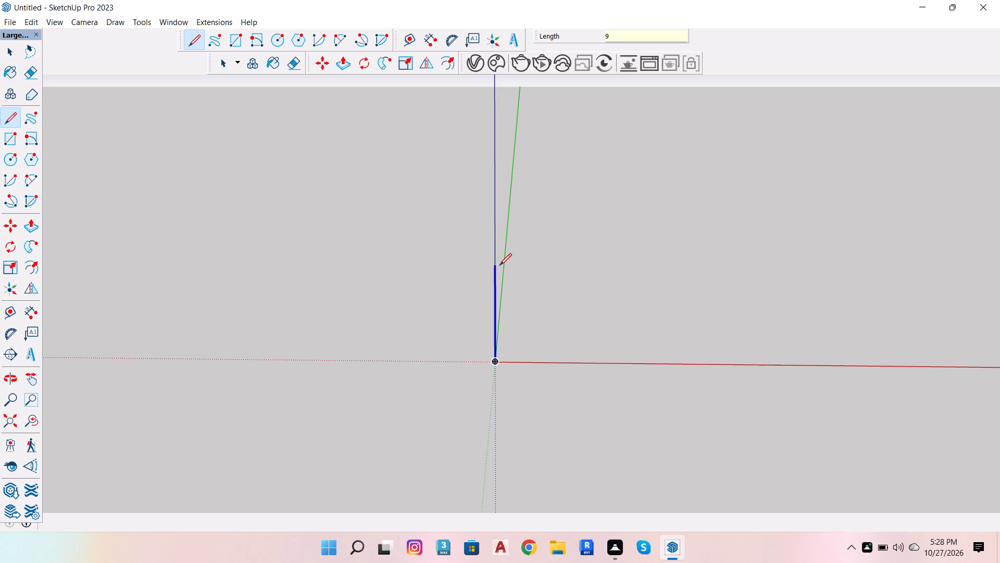
key("6")
key("BackSpace")
key("apostrophe")
key("6")
key("Return")
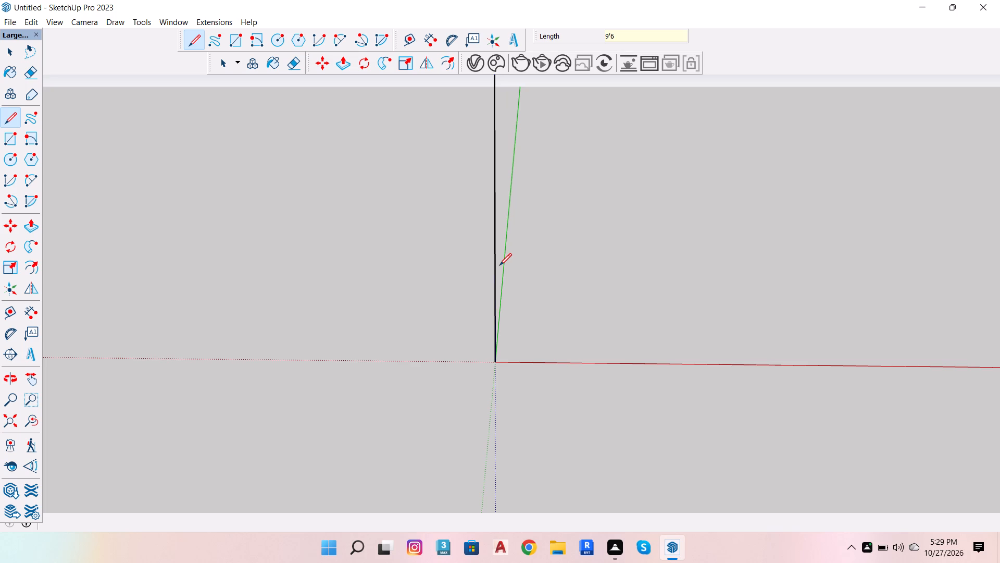
Draw a 9'3" top edge from the vertical line's upper end, parallel to the red axis.
scroll(486, 307, "down", 7)
scroll(455, 342, "down", 3)
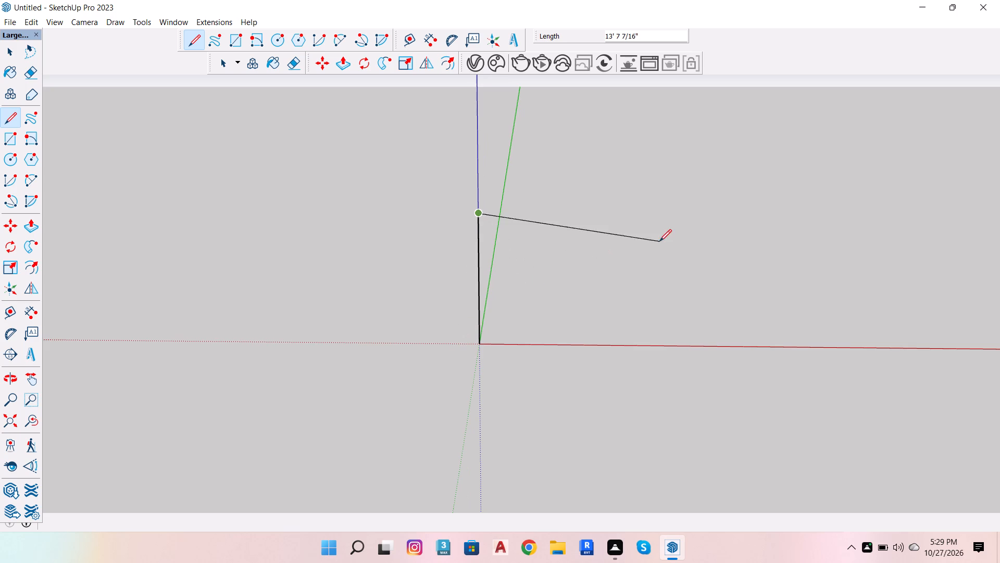
key("Right")
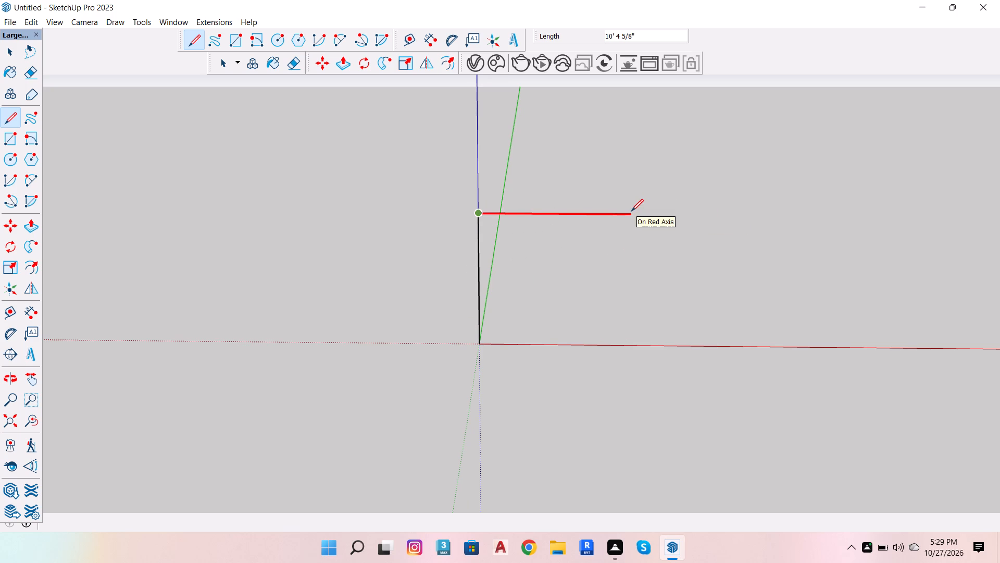
type("9'3")
key("Return")
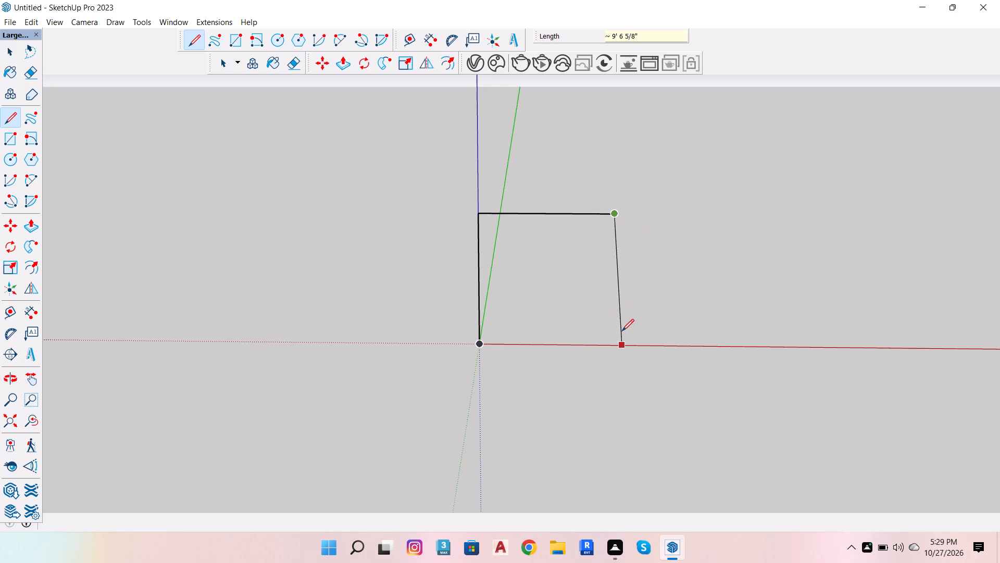
Draw a 9'6" vertical edge down from the top edge's free end and close the outline back at the origin.
key("Down")
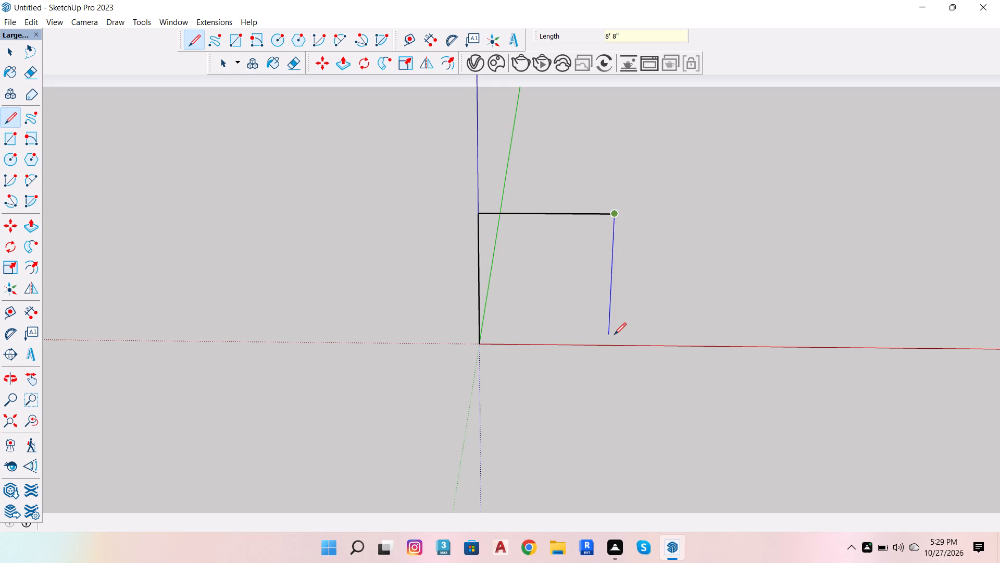
key("Up")
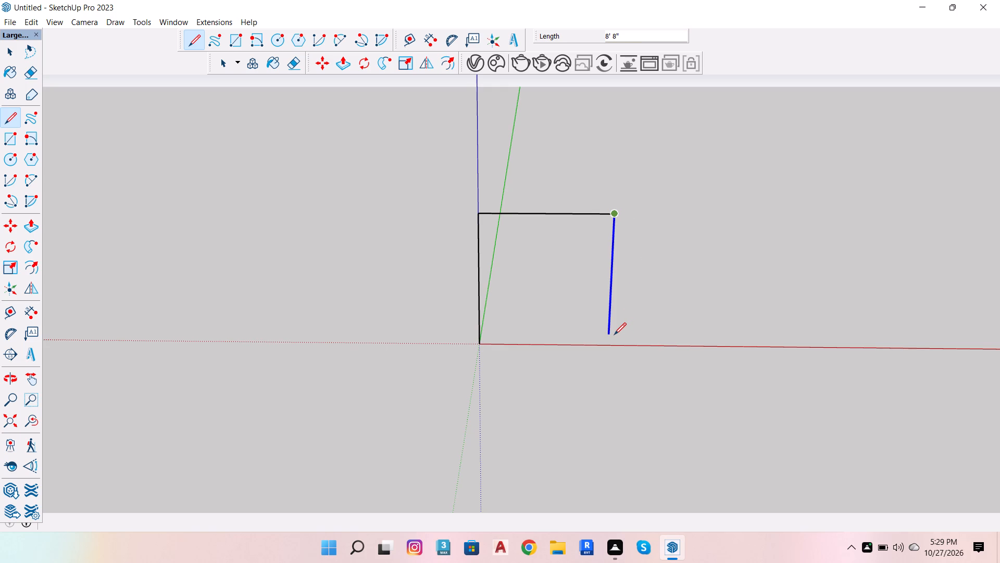
type("9'6")
key("Return")
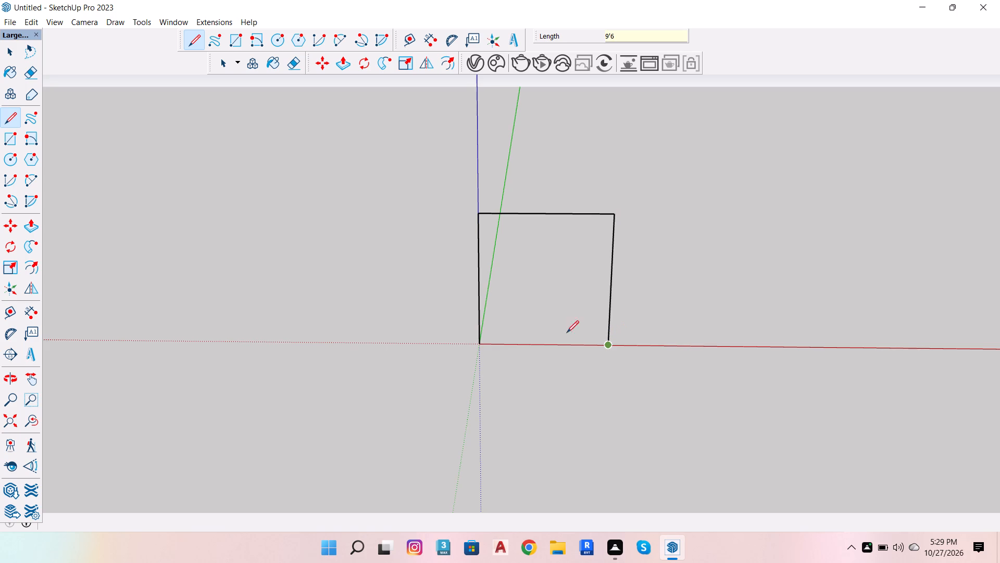
left_click(481, 343)
scroll(540, 364, "down", 4)
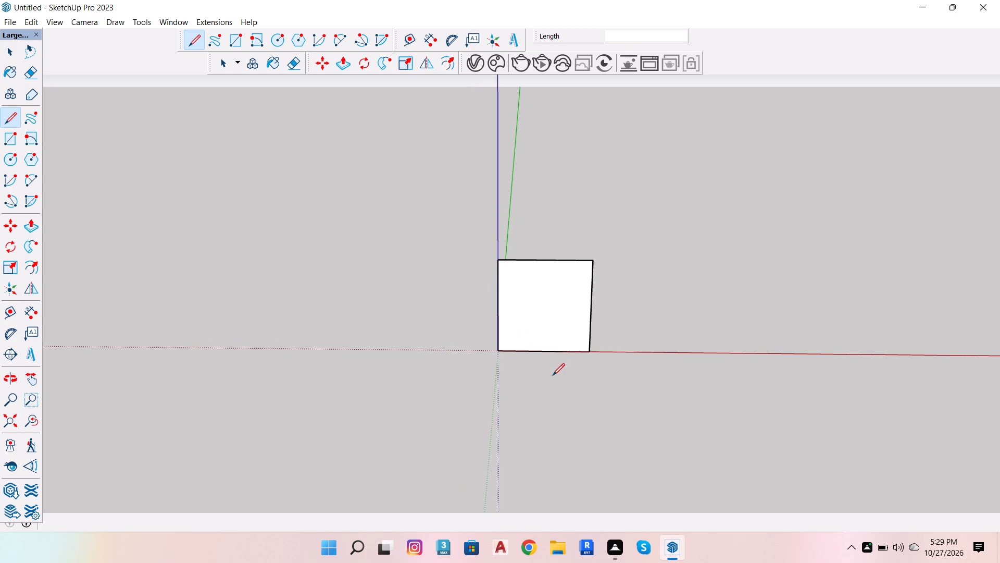
Extrude the upright rectangular face 2' back along the green axis with Push/Pull.
key("space")
key("o")
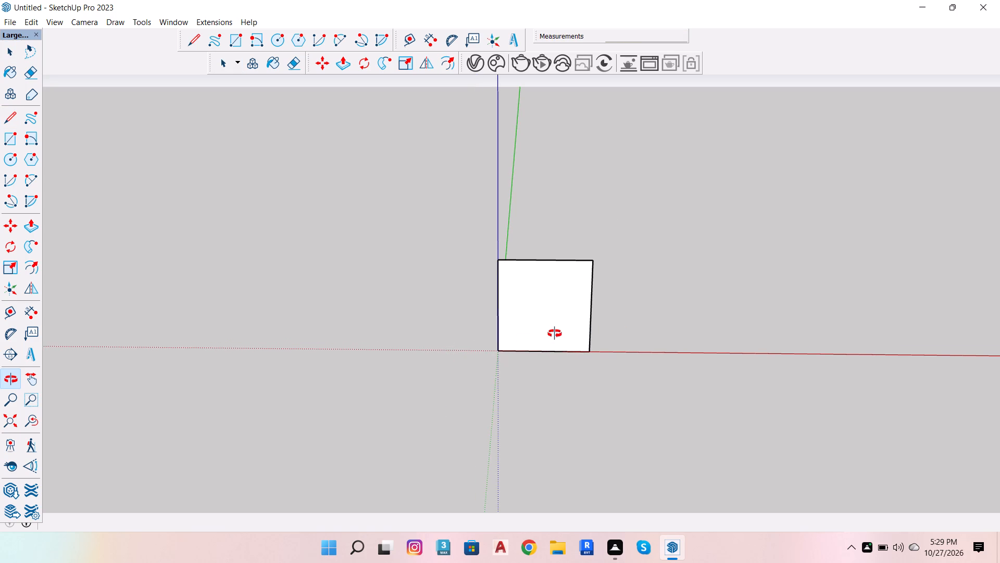
key("space")
key("p")
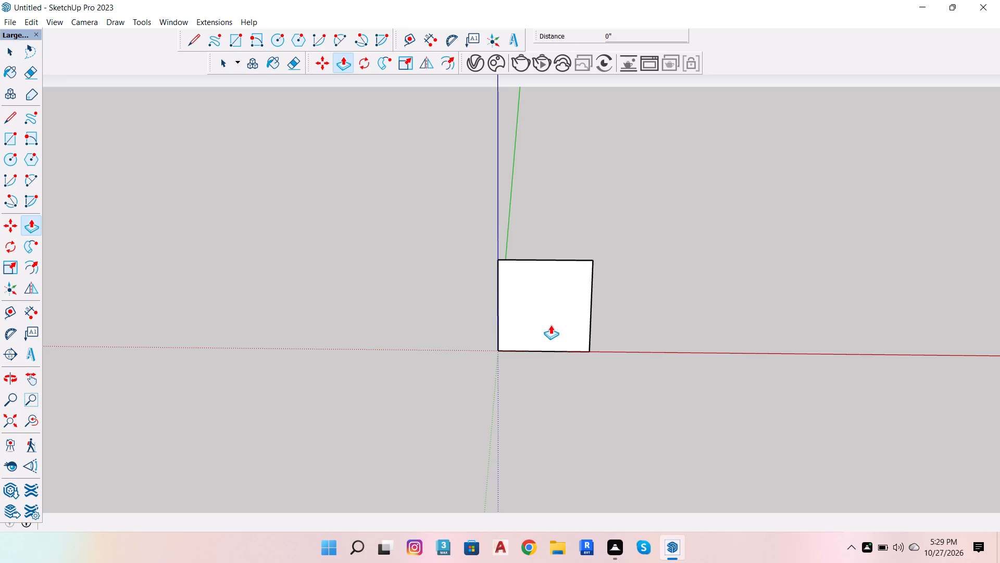
left_click(551, 325)
type("2'")
key("Return")
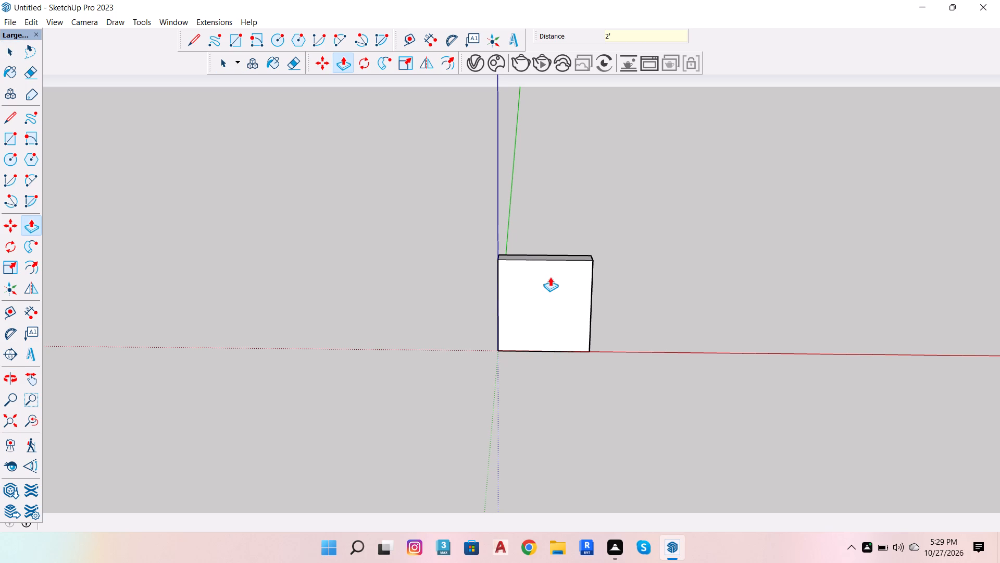
key("space")
Offset the outline of the block's large front face 0.8" inward.
scroll(604, 242, "up", 5)
scroll(535, 269, "up", 5)
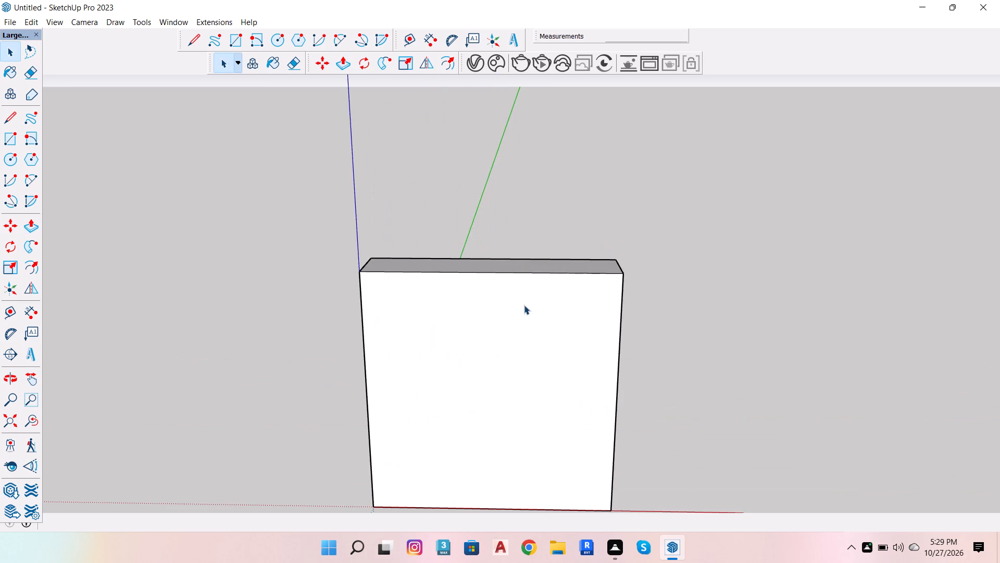
scroll(522, 309, "down", 3)
key("o")
left_click_drag(505, 329, 780, 323)
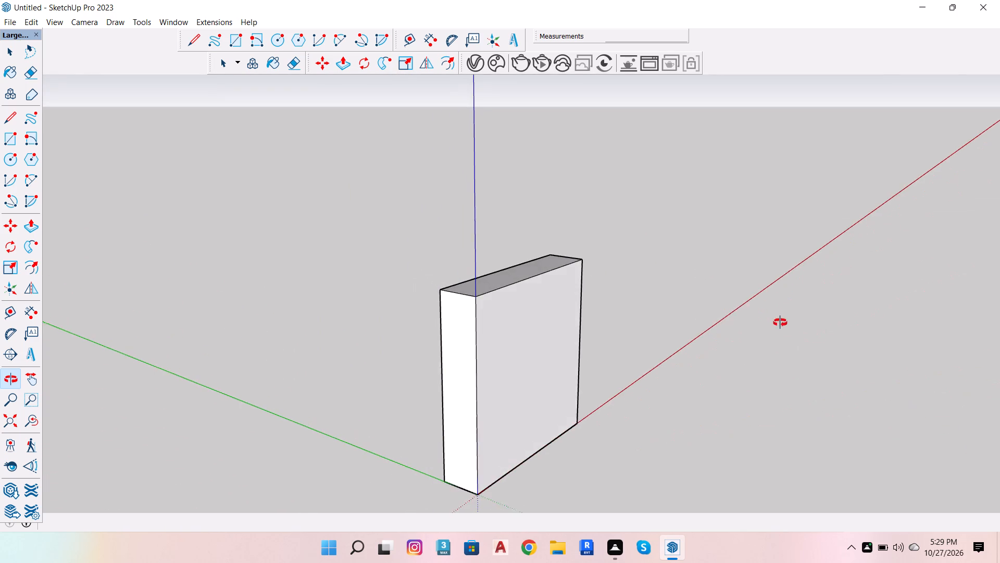
left_click_drag(780, 323, 780, 323)
left_click_drag(184, 362, 87, 405)
scroll(160, 333, "down", 6)
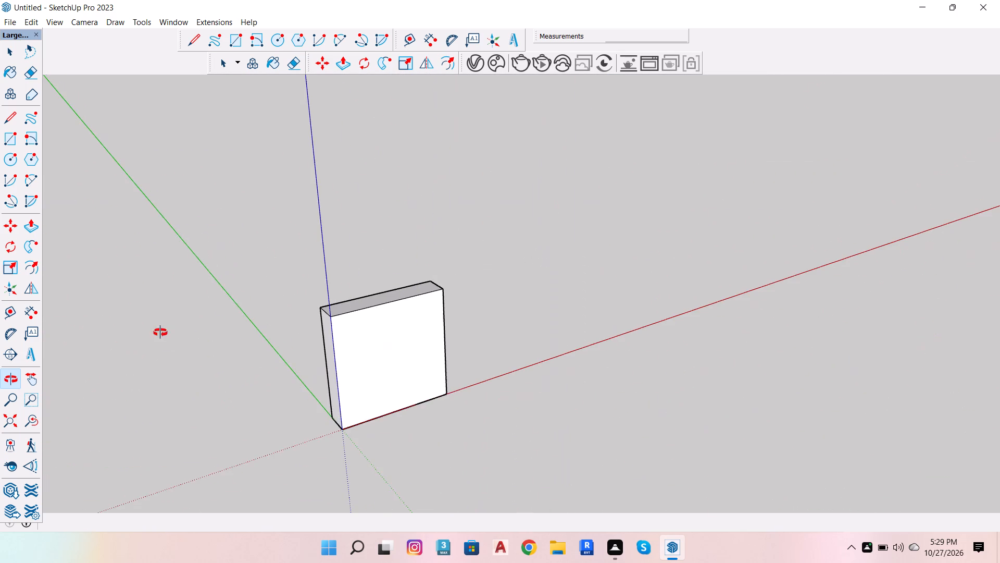
scroll(362, 393, "up", 4)
key("space")
double_click(419, 377)
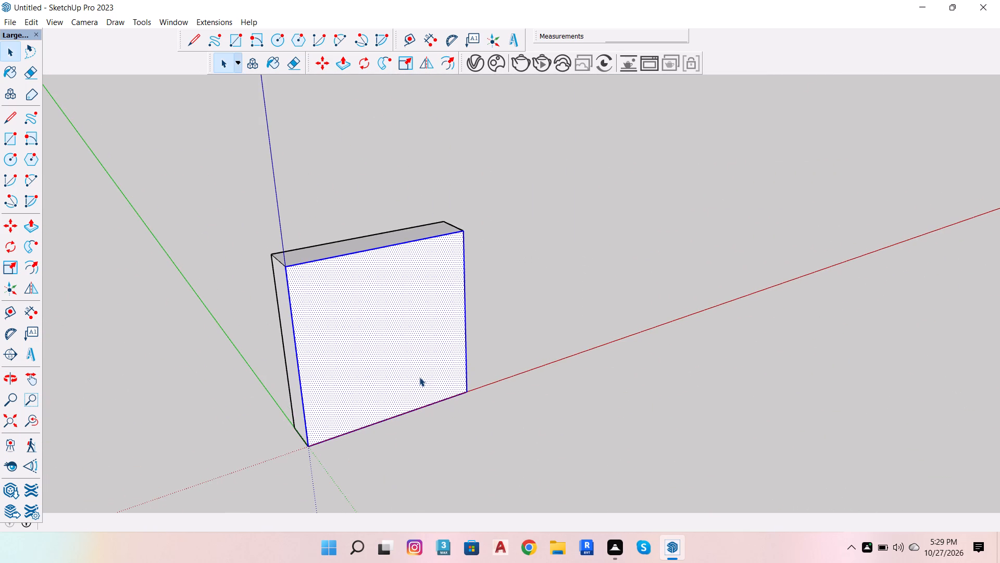
left_click(28, 268)
left_click(305, 452)
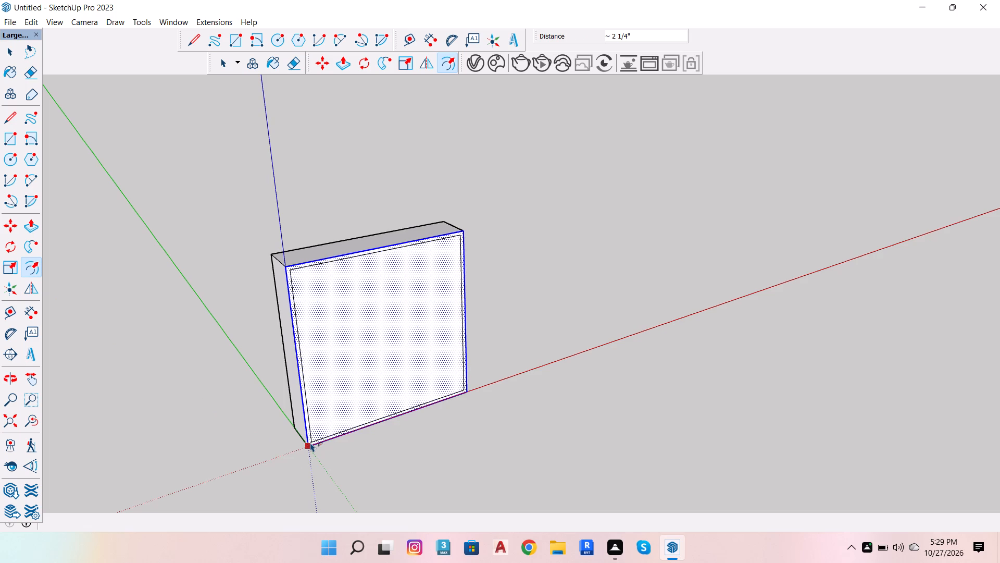
key("period")
key("8")
key("Return")
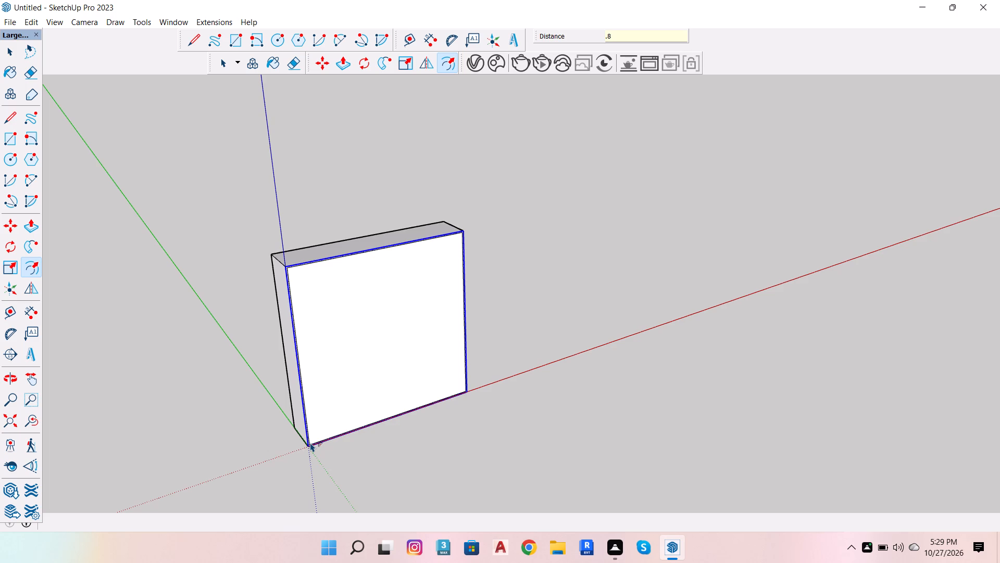
scroll(205, 440, "down", 3)
key("Escape")
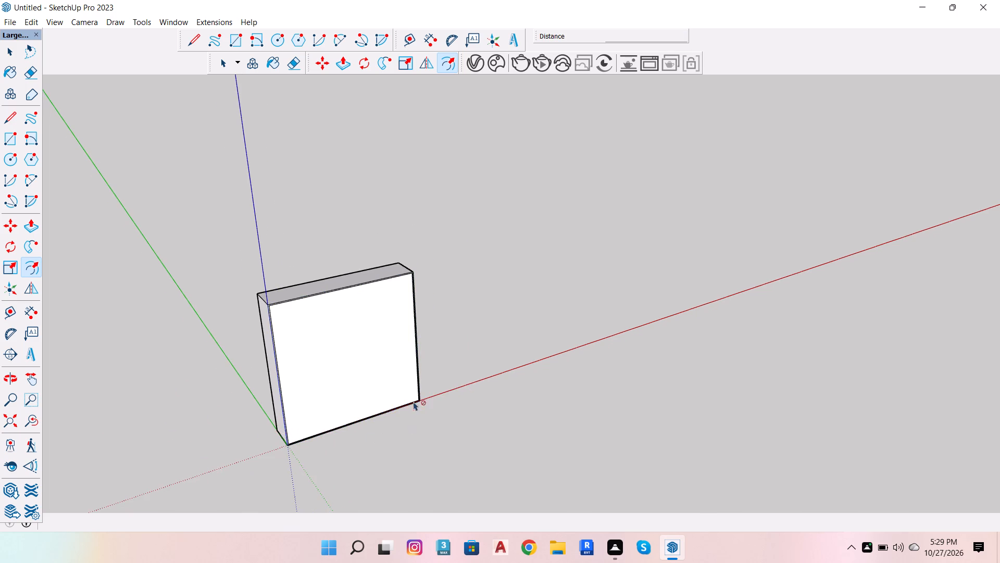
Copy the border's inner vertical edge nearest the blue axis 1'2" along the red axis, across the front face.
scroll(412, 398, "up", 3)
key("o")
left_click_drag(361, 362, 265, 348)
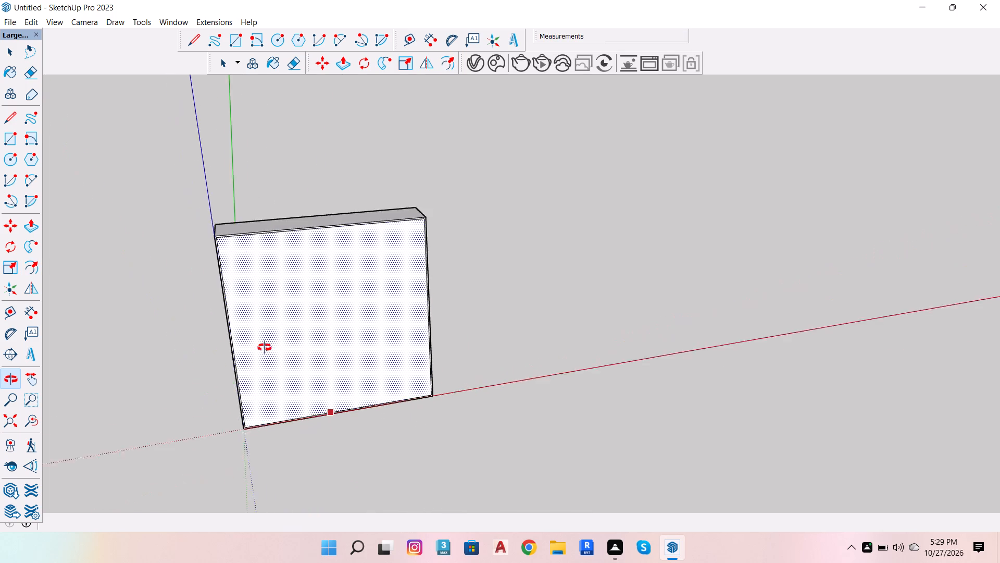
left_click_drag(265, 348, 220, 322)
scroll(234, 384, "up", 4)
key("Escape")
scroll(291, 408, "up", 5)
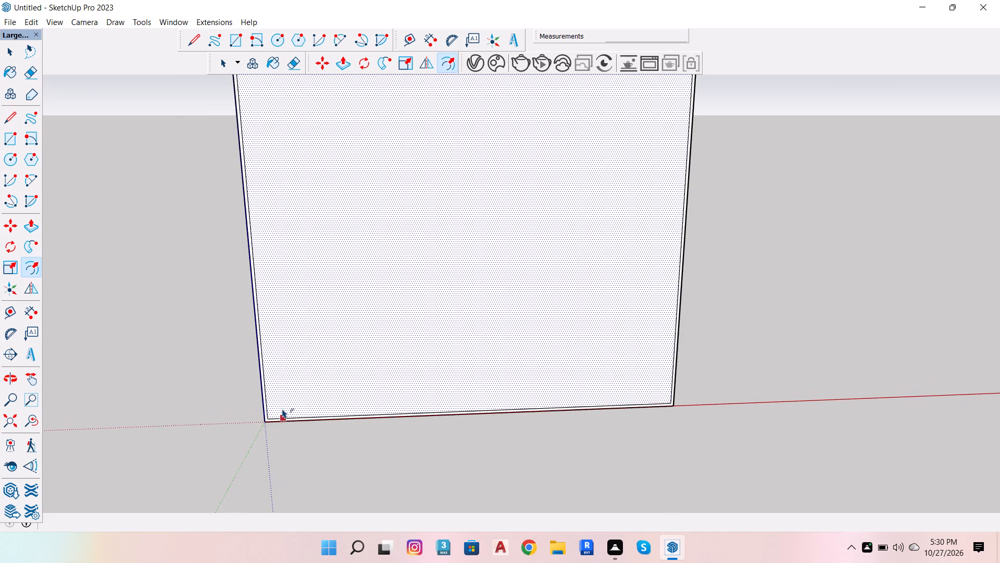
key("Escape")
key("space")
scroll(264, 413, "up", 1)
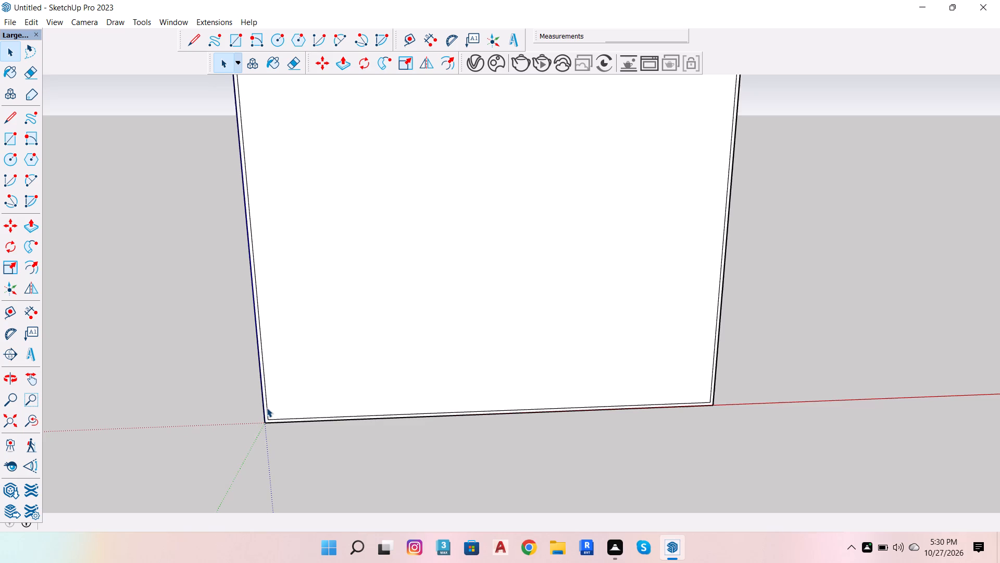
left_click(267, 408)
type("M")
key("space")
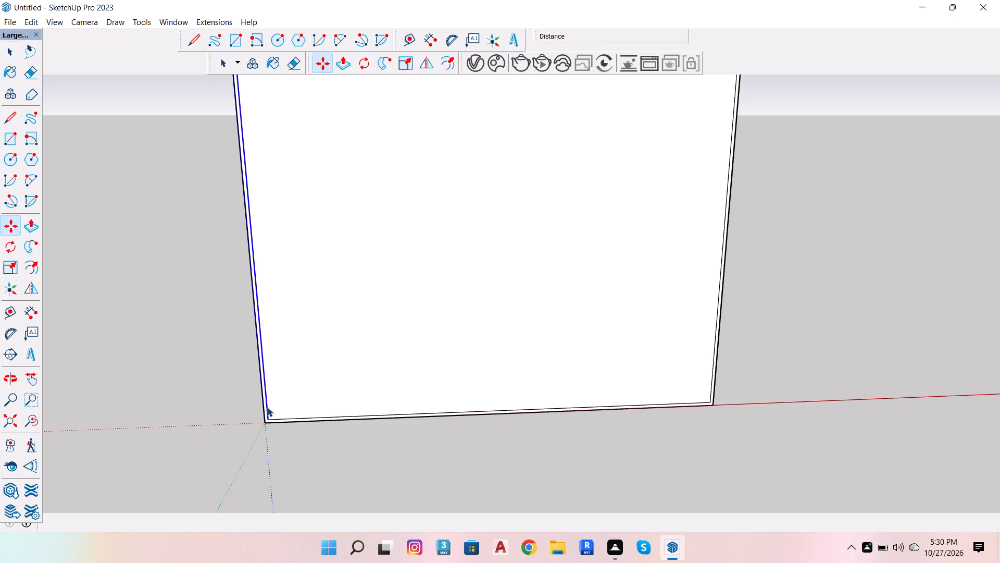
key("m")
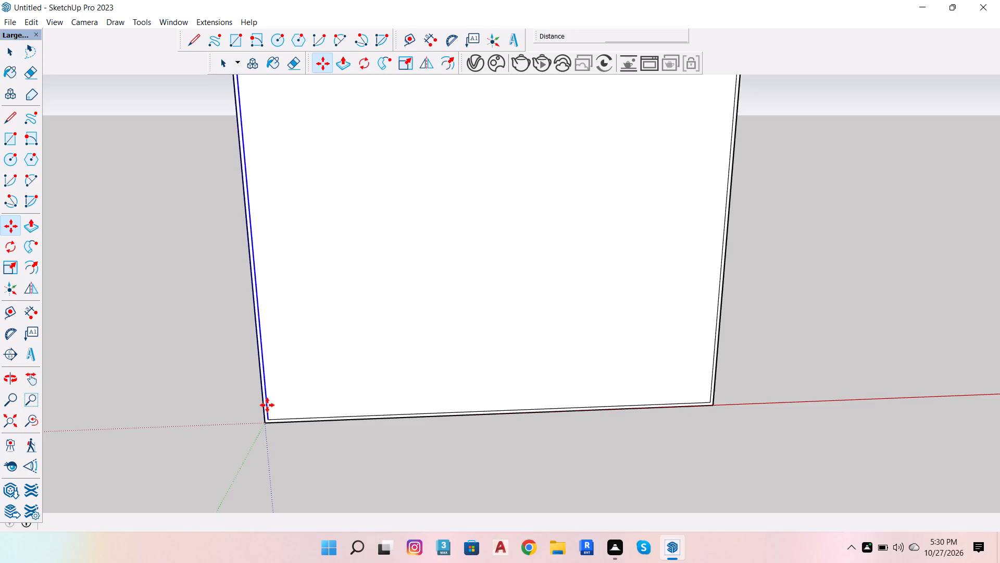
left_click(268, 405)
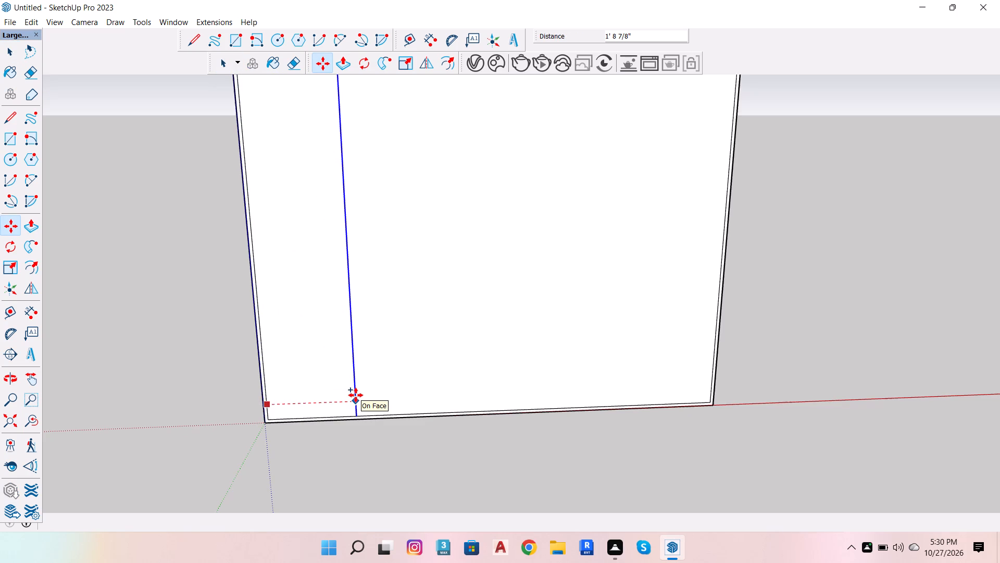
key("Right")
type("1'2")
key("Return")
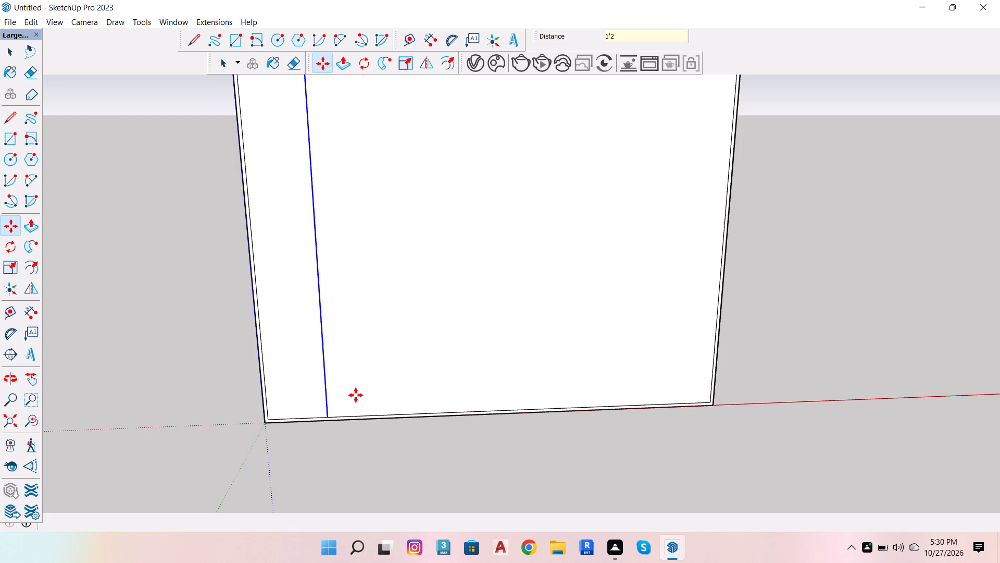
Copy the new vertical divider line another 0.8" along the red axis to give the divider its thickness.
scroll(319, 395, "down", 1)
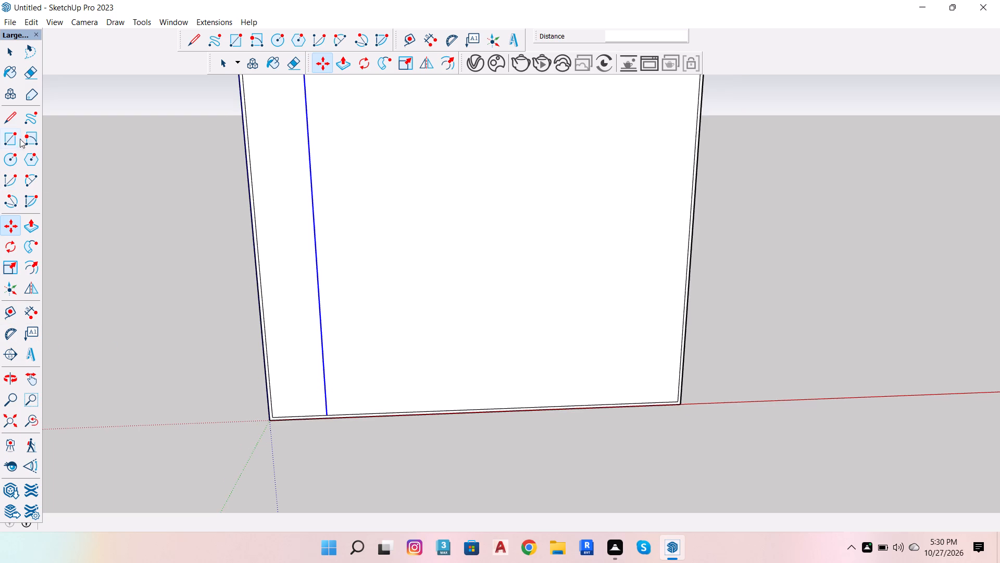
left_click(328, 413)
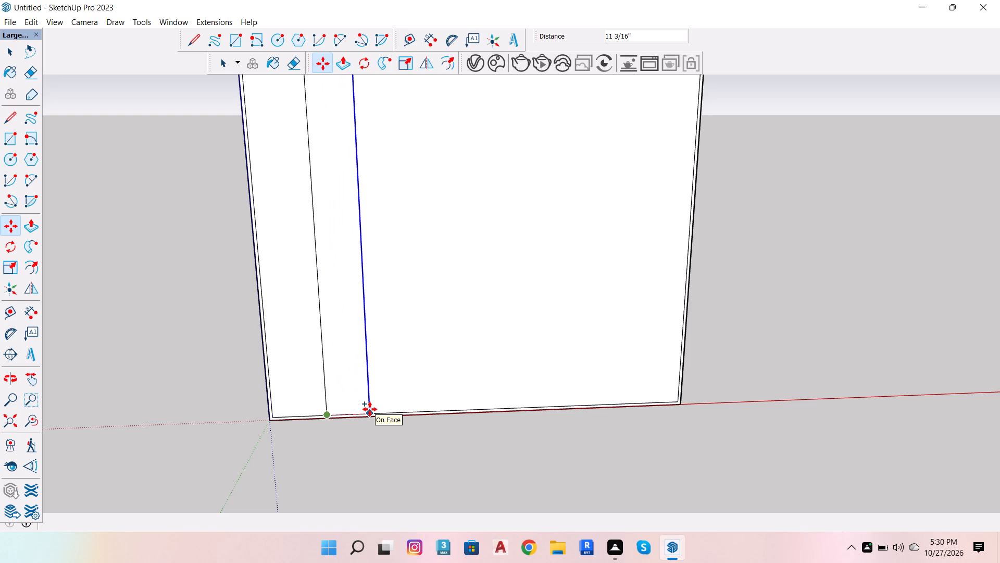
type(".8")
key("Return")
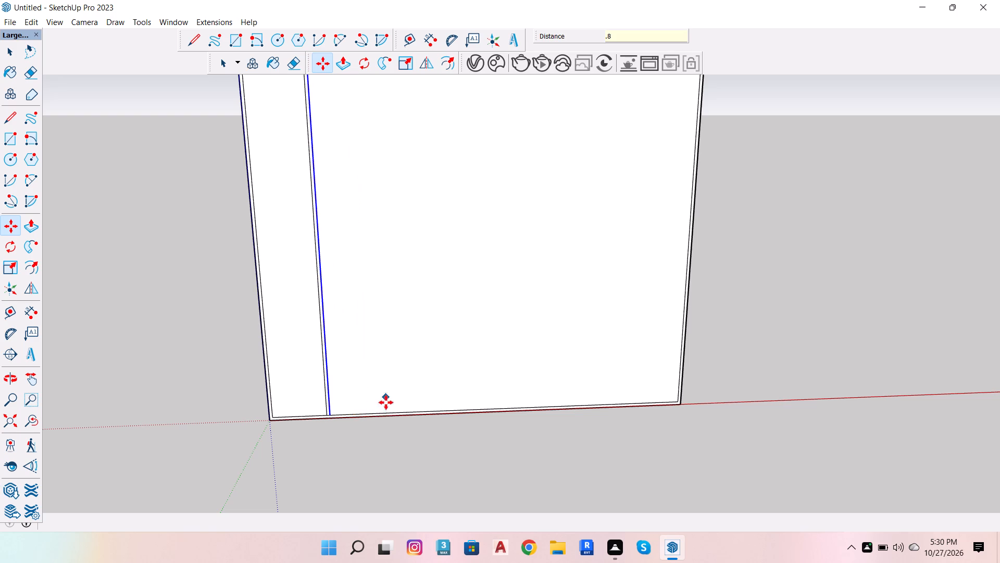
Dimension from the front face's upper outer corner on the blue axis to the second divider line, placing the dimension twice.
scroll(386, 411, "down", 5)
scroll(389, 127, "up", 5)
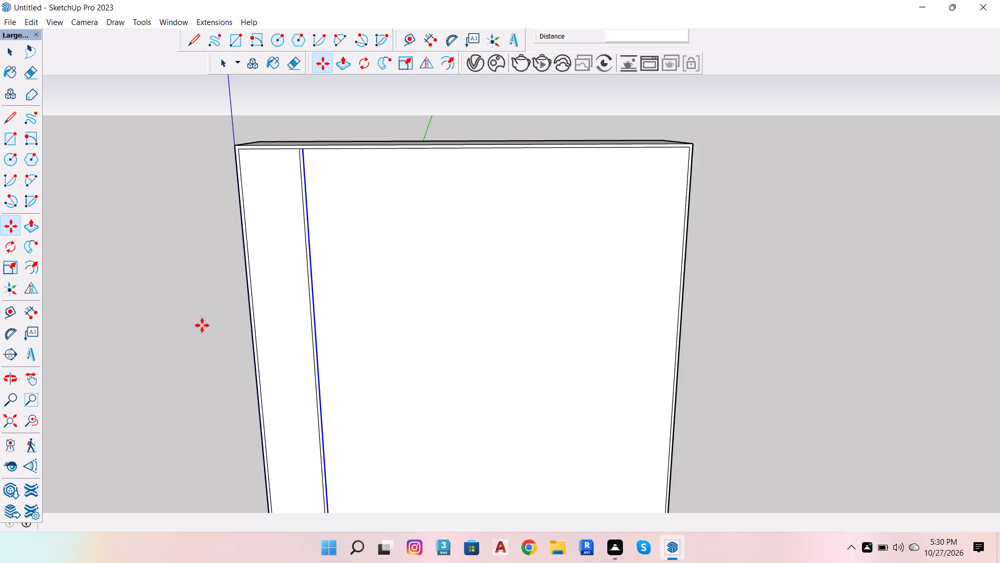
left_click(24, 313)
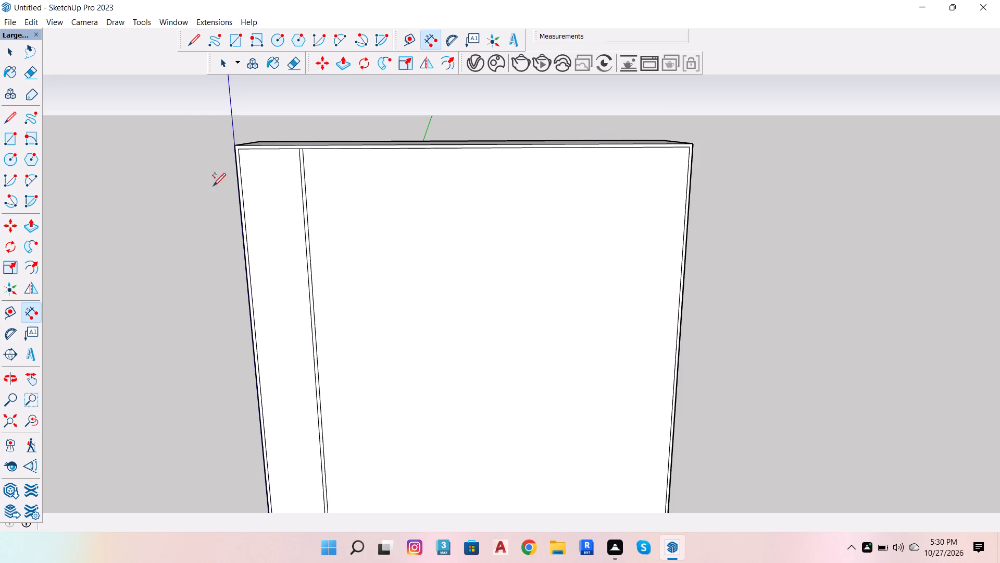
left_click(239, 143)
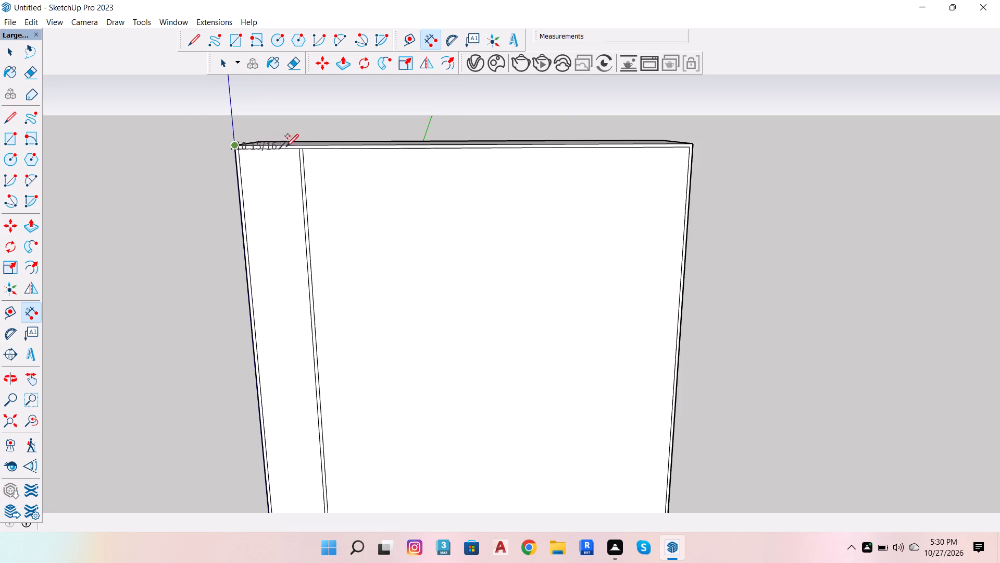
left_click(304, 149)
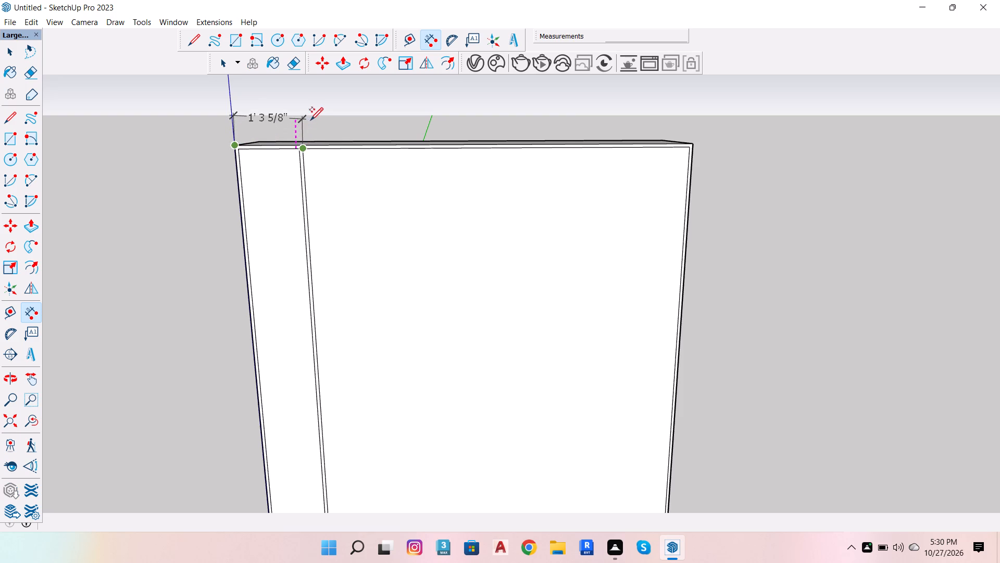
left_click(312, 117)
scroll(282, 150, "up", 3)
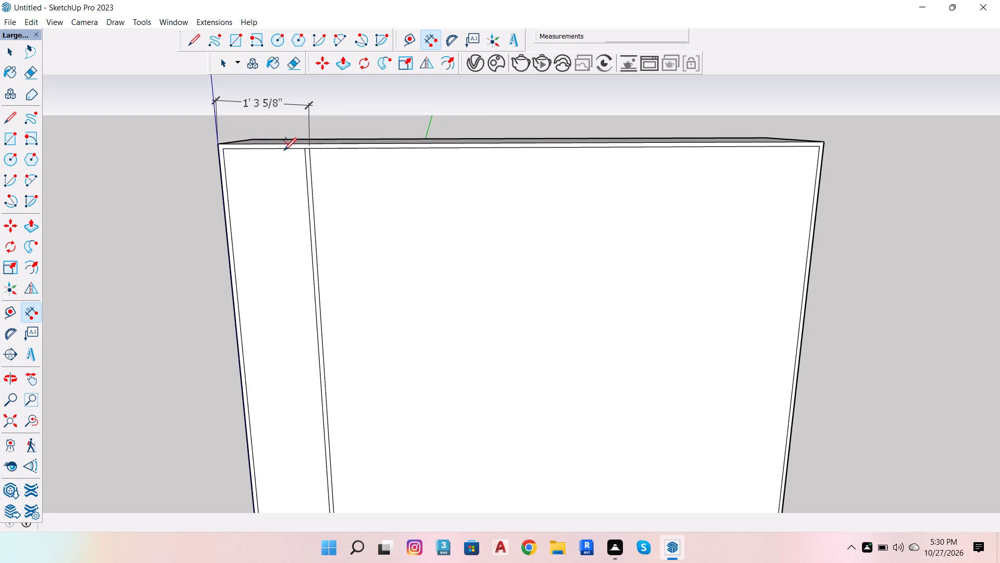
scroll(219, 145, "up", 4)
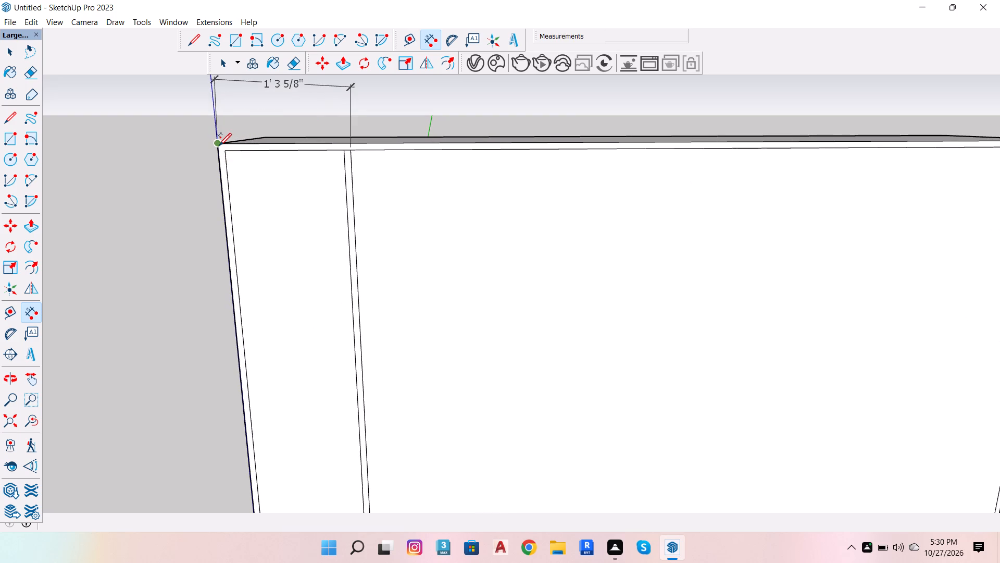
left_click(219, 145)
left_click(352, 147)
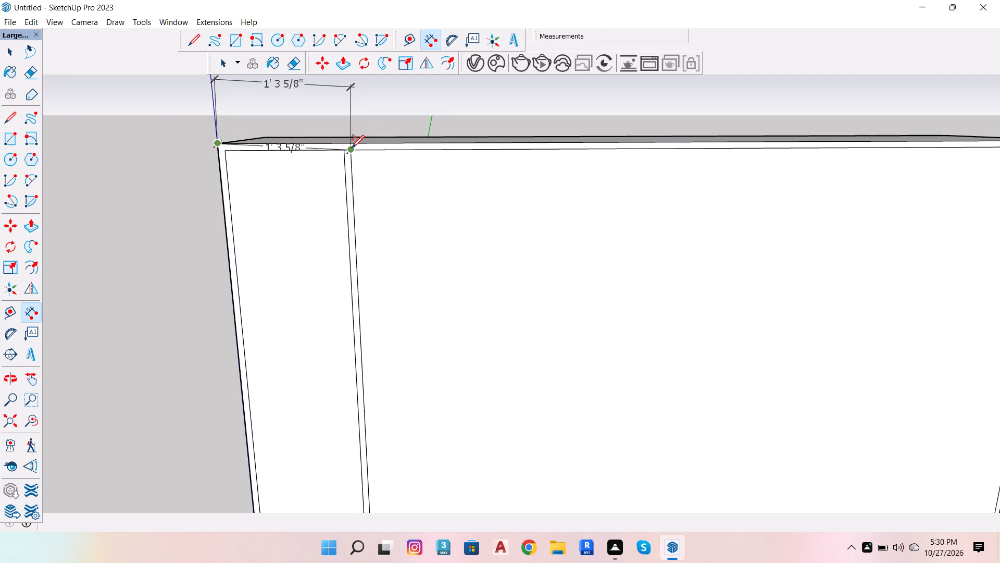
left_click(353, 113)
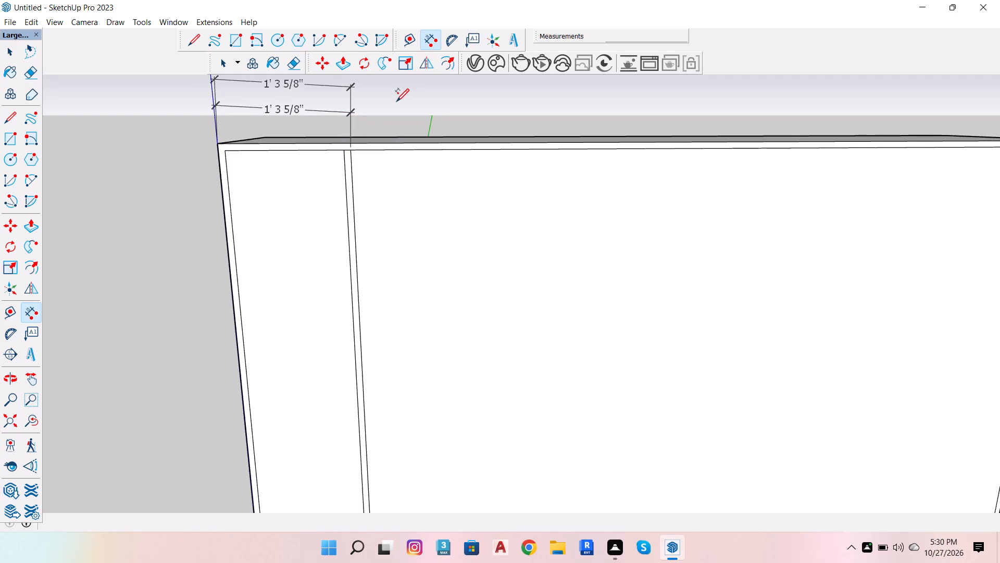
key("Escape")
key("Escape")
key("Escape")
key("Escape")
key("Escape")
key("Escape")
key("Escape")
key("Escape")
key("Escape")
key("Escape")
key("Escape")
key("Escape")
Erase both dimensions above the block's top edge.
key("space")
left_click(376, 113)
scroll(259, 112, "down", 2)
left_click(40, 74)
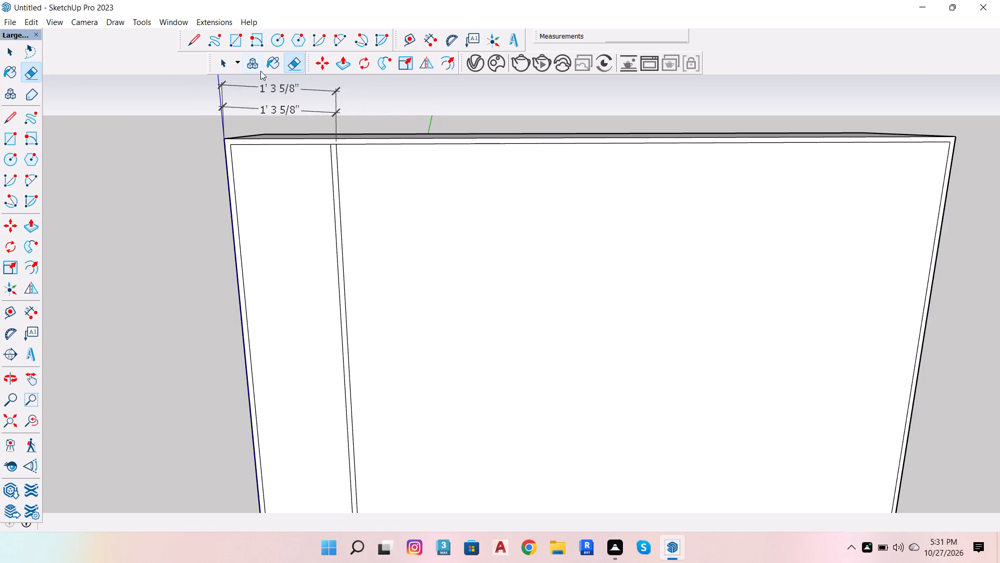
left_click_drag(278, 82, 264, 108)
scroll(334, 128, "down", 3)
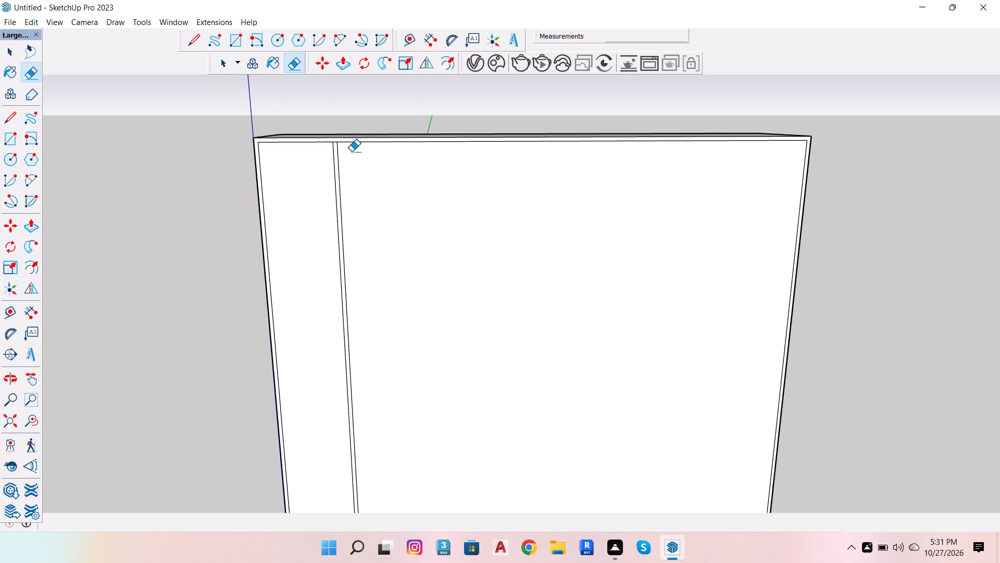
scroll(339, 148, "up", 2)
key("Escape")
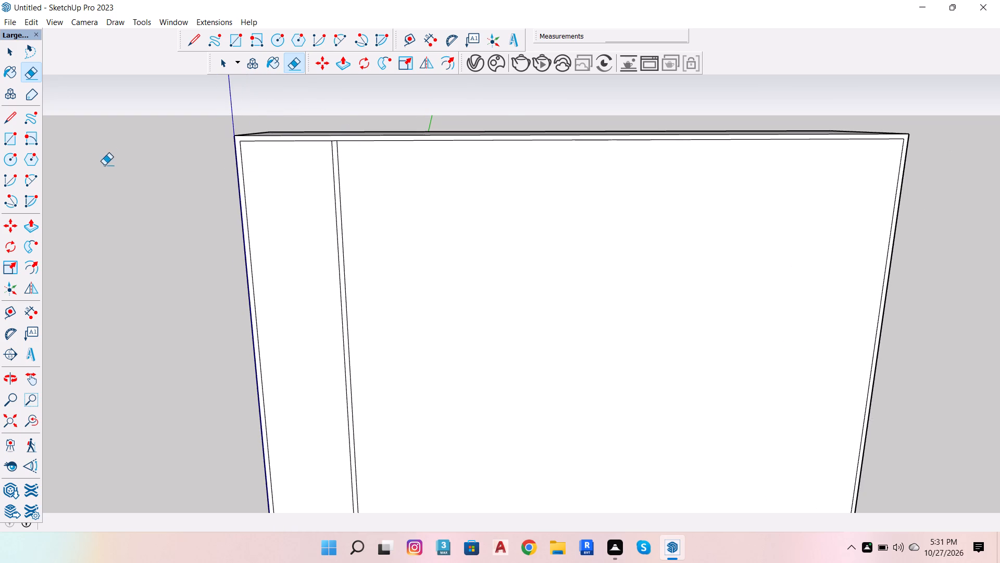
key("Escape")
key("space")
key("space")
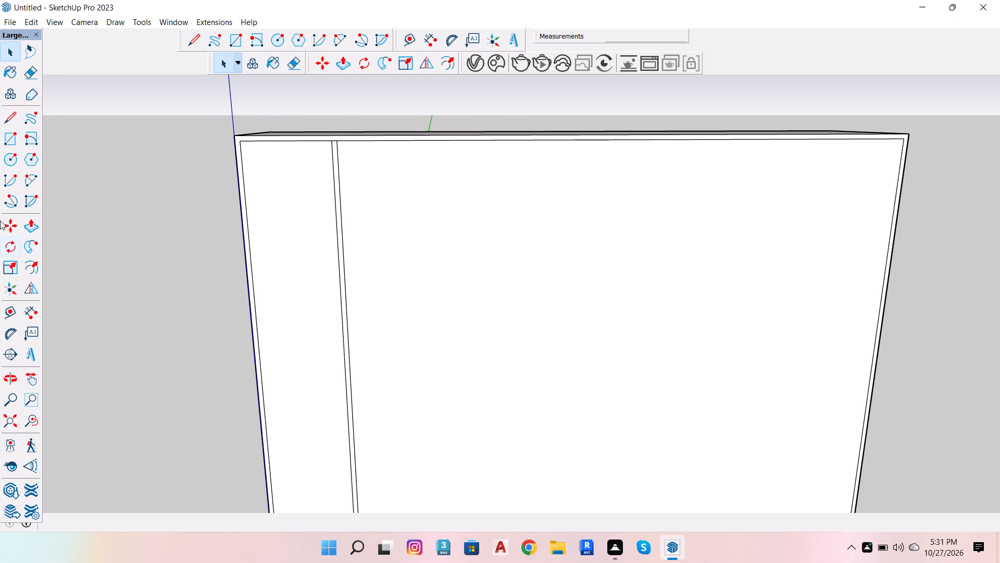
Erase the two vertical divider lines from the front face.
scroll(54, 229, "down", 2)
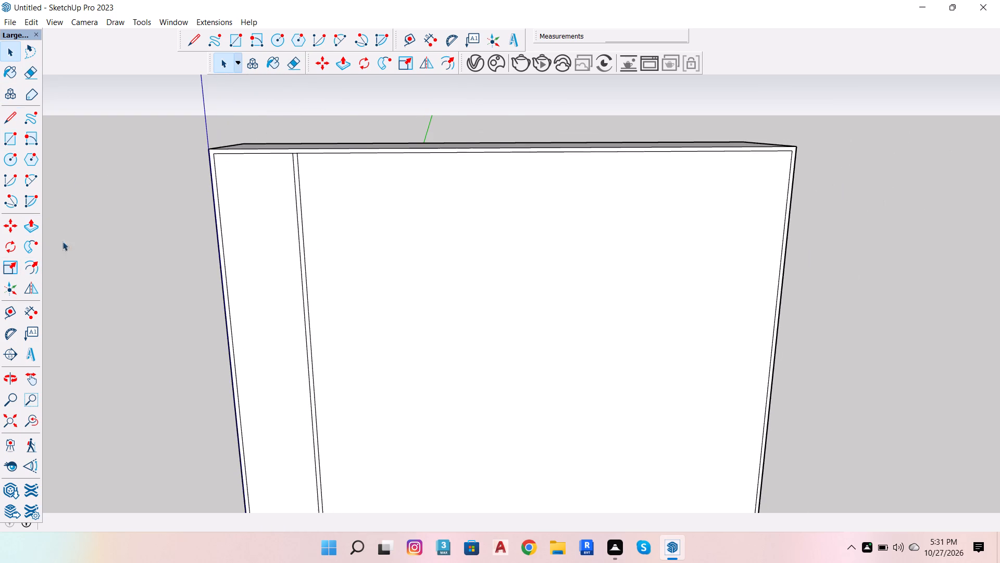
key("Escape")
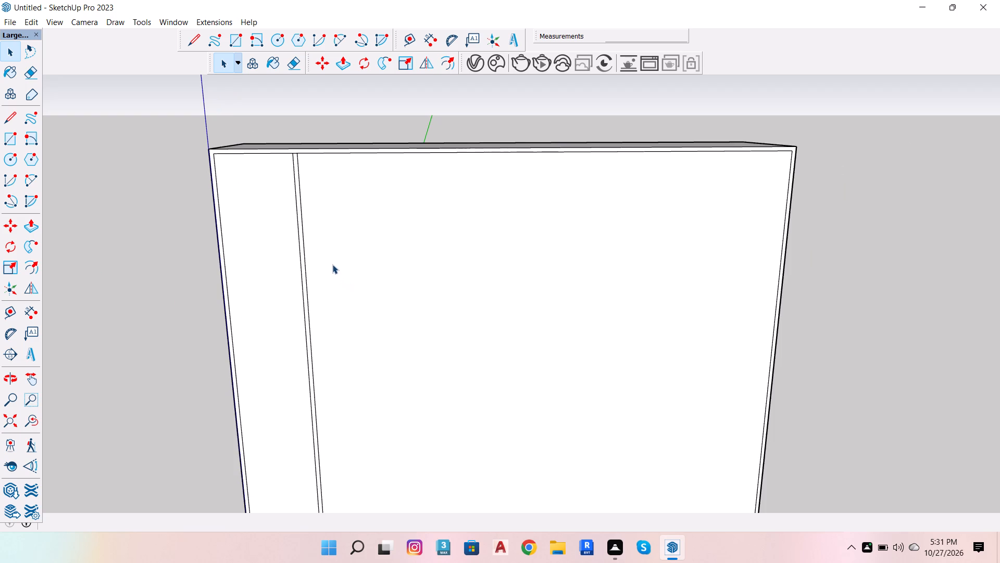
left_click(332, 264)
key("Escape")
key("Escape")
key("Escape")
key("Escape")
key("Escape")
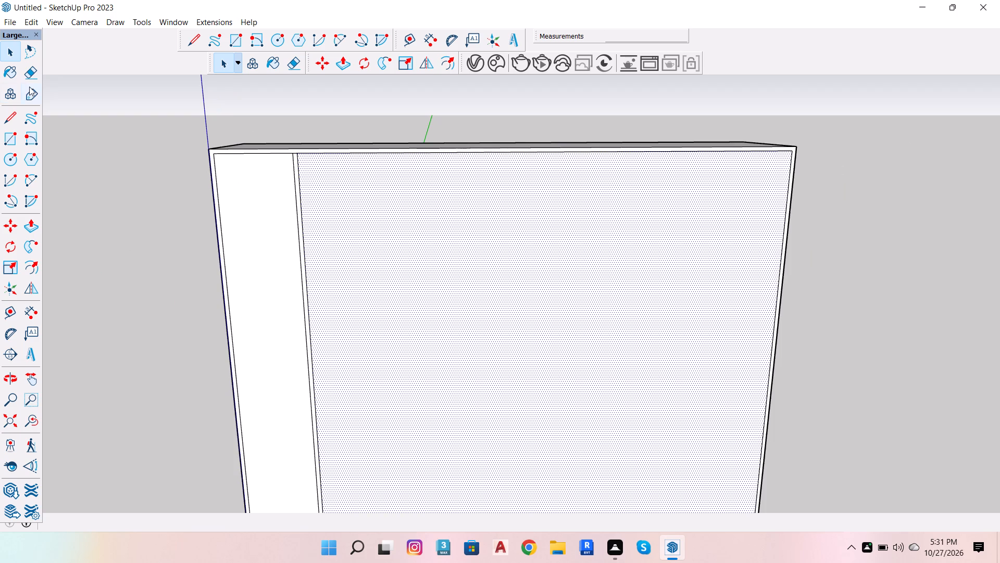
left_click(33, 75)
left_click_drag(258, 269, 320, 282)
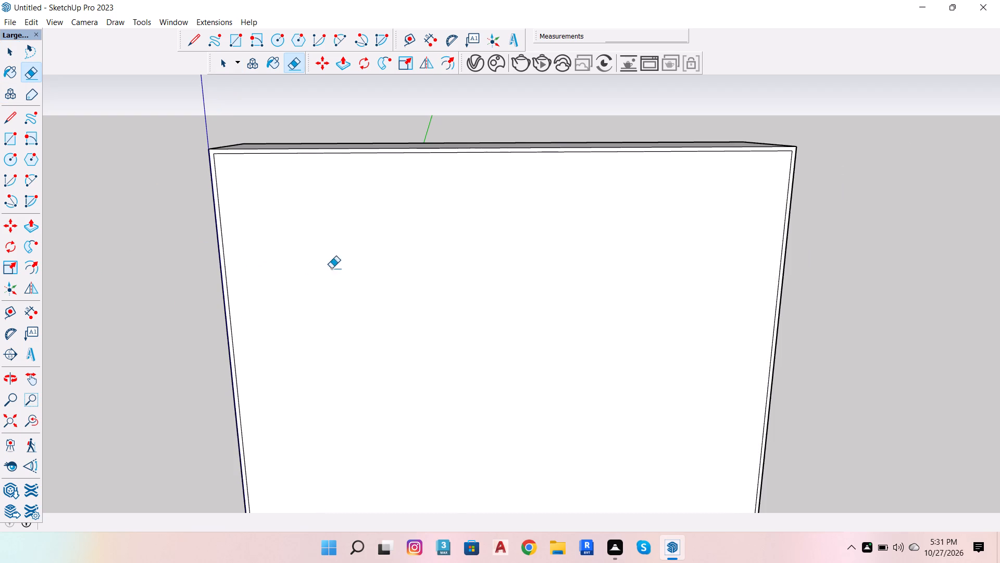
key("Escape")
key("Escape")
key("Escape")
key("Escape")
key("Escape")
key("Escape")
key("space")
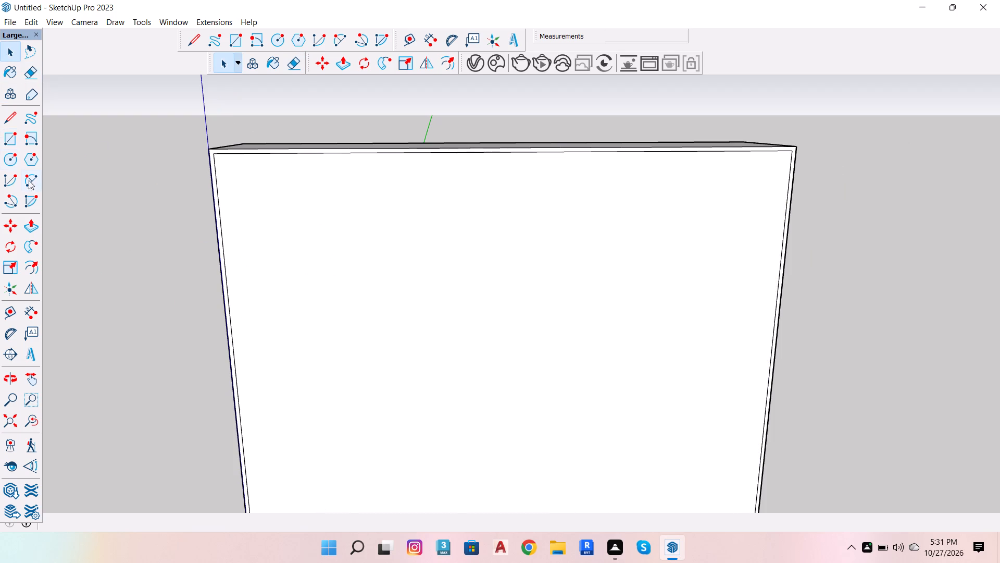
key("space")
Place a vertical Tape Measure guide on the front face, 1'3" from the outer edge on the blue axis.
left_click(15, 312)
left_click(223, 317)
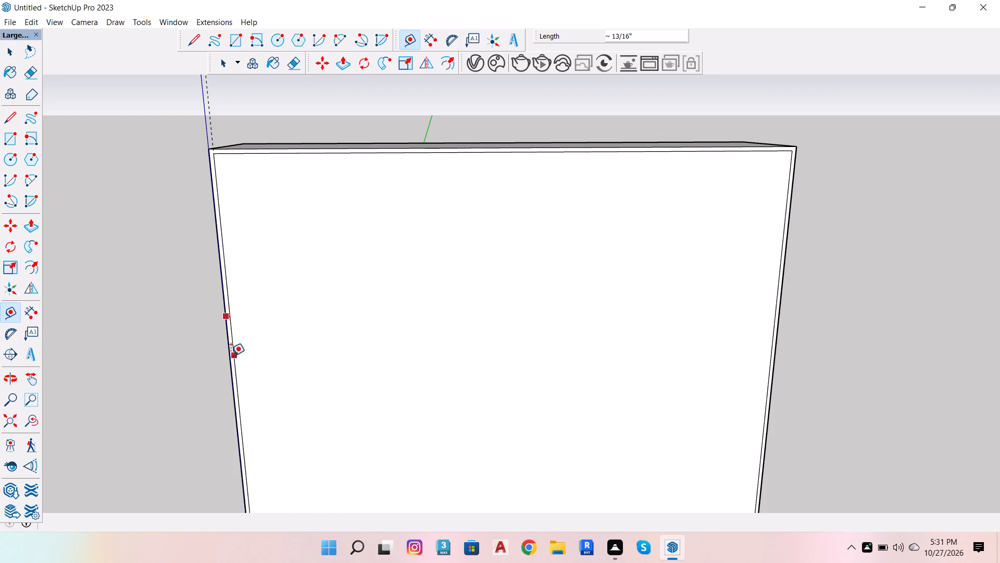
type("1'3")
key("Return")
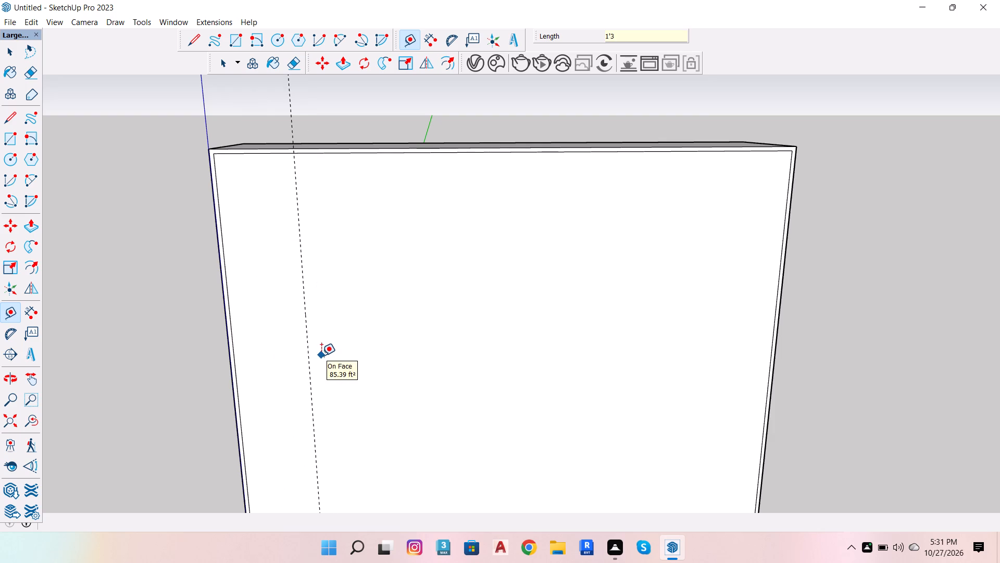
Add two more vertical guides across the front face, each offset 1'7" from the previous guide.
left_click(307, 379)
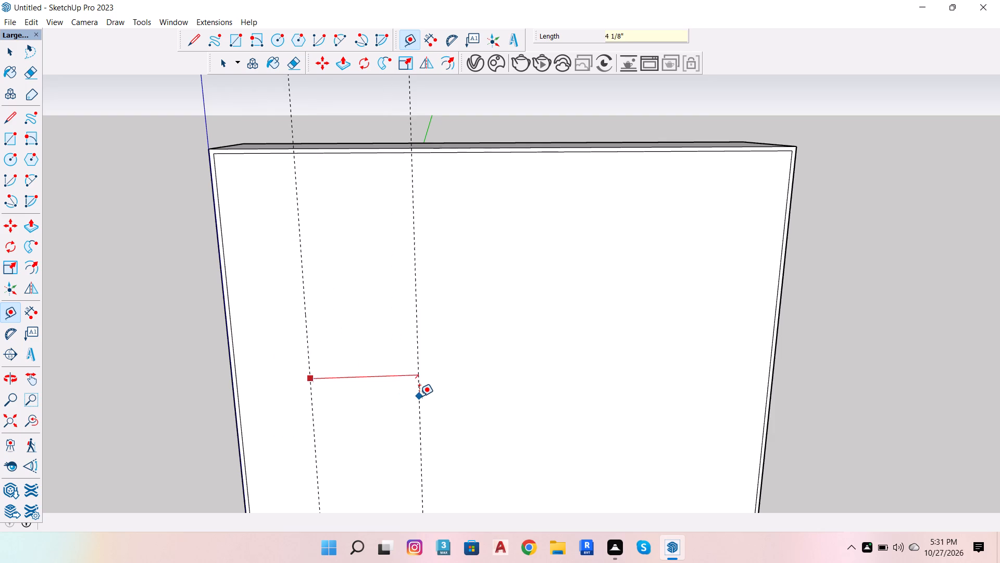
key("1")
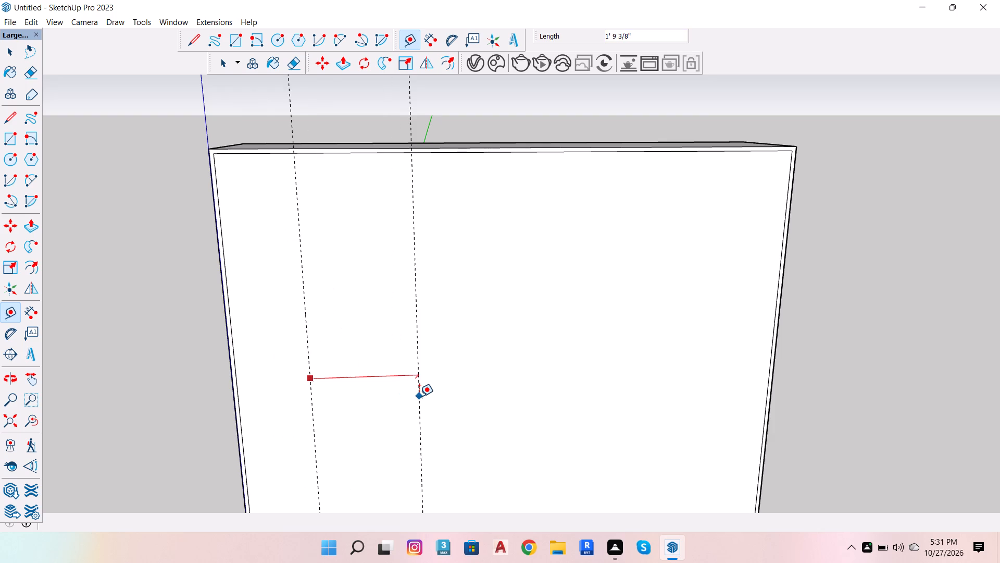
type("';")
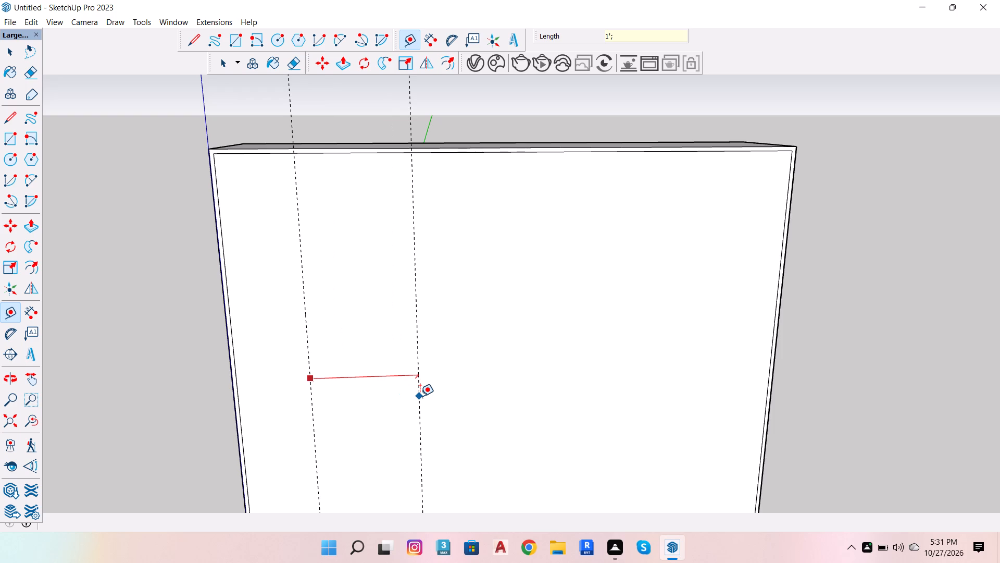
key("BackSpace")
key("7")
key("Return")
scroll(354, 362, "down", 3)
left_click(391, 371)
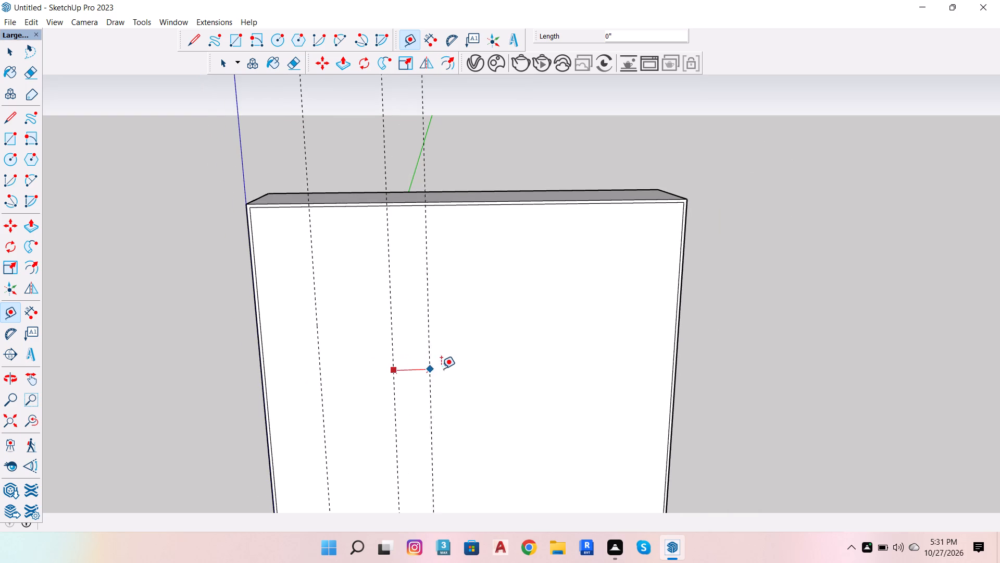
type("1'7")
key("Return")
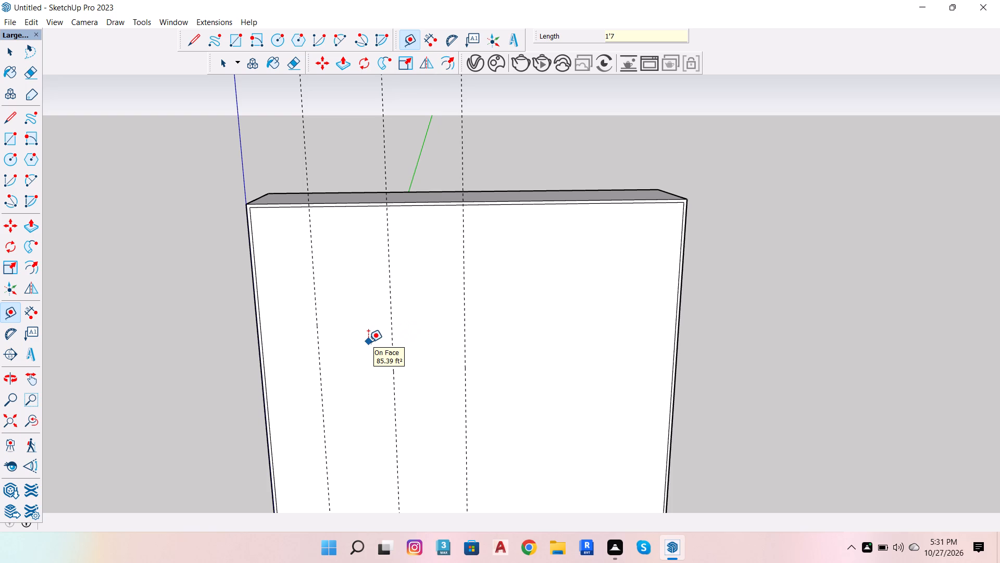
Continue the series with two further vertical guides, each spaced 1'7" from the one before.
scroll(167, 264, "down", 3)
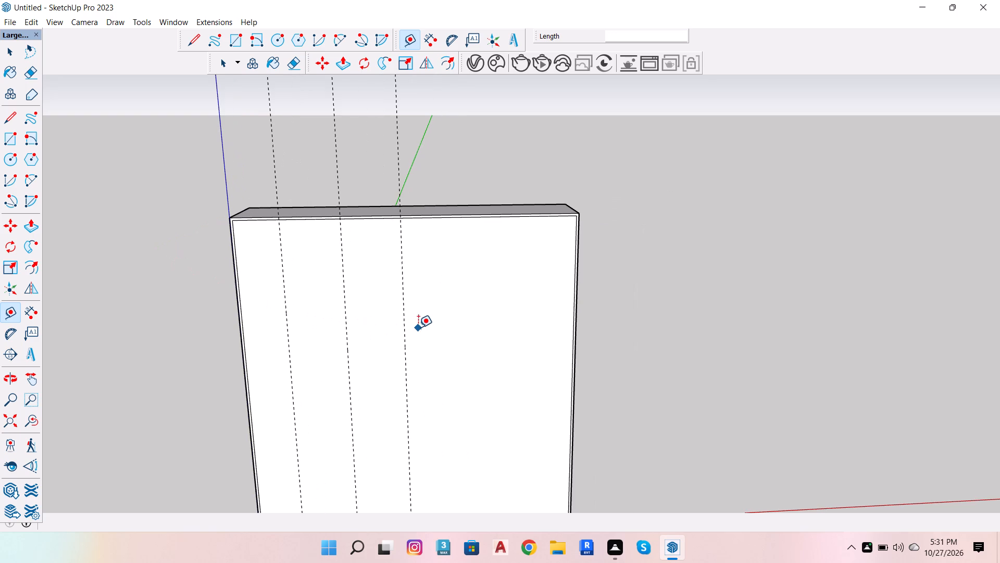
left_click(407, 333)
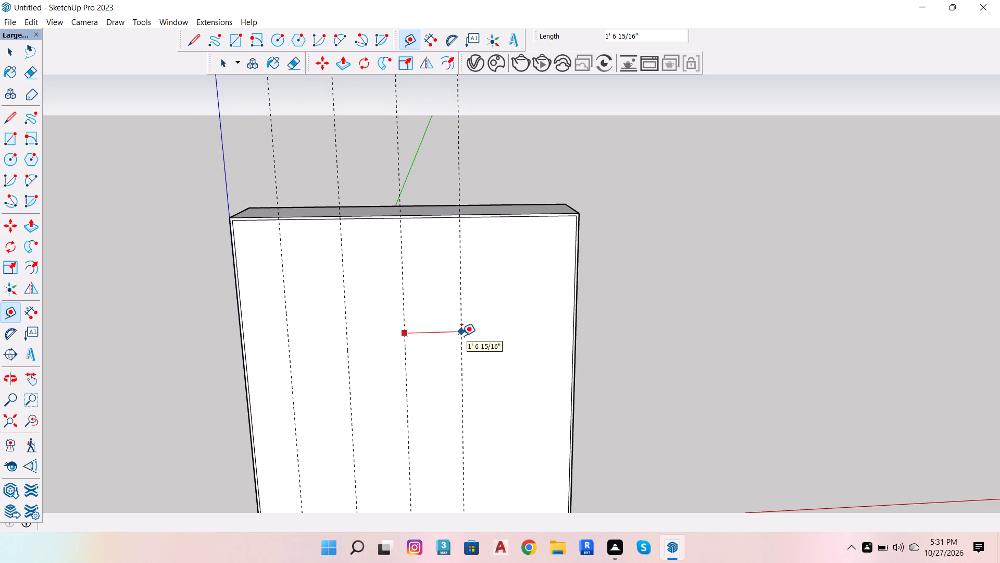
type("1'7")
key("Return")
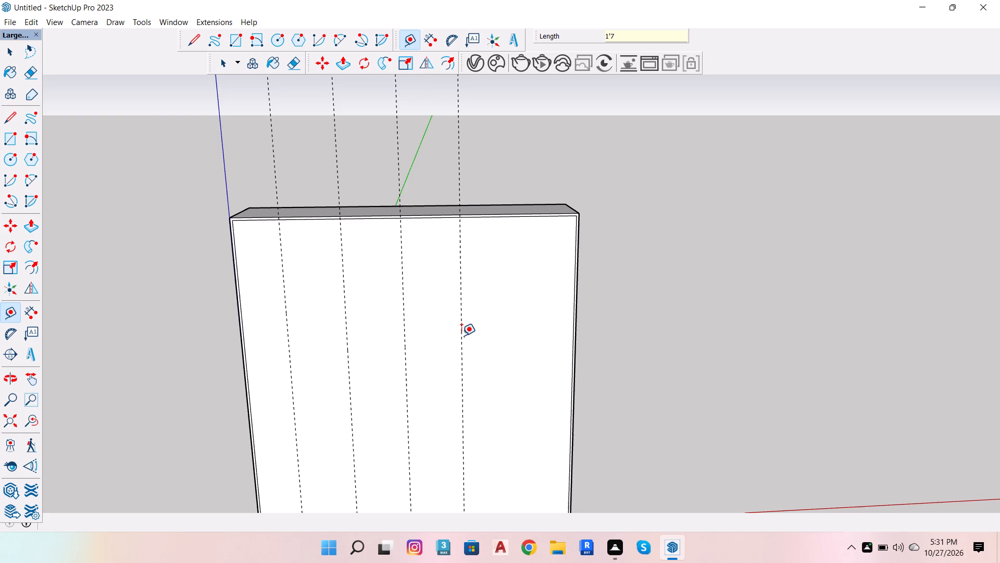
left_click(462, 331)
type("1'7")
key("Return")
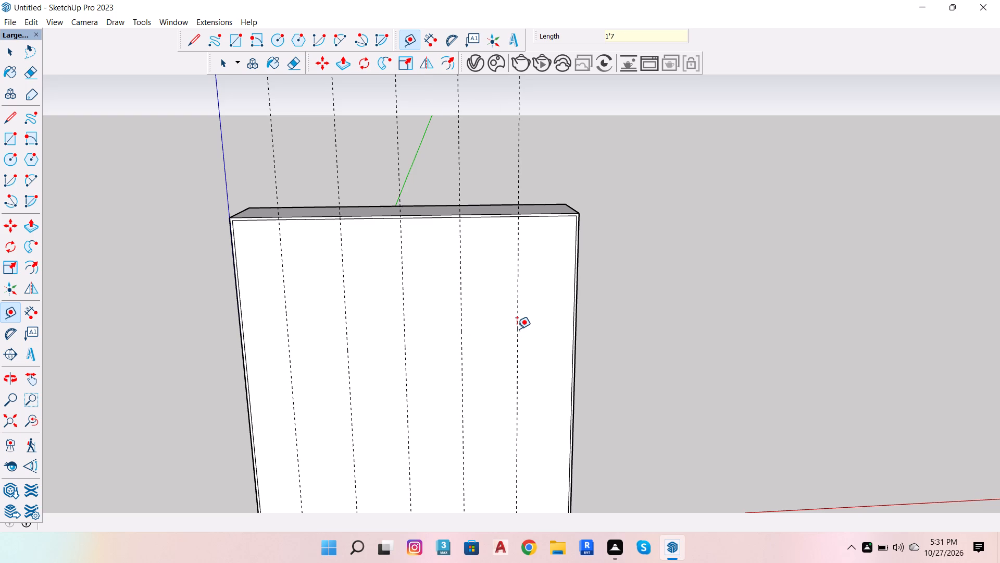
Place a horizontal guide on the front face, 2'6" below its outer top edge.
scroll(441, 261, "down", 5)
scroll(473, 240, "up", 4)
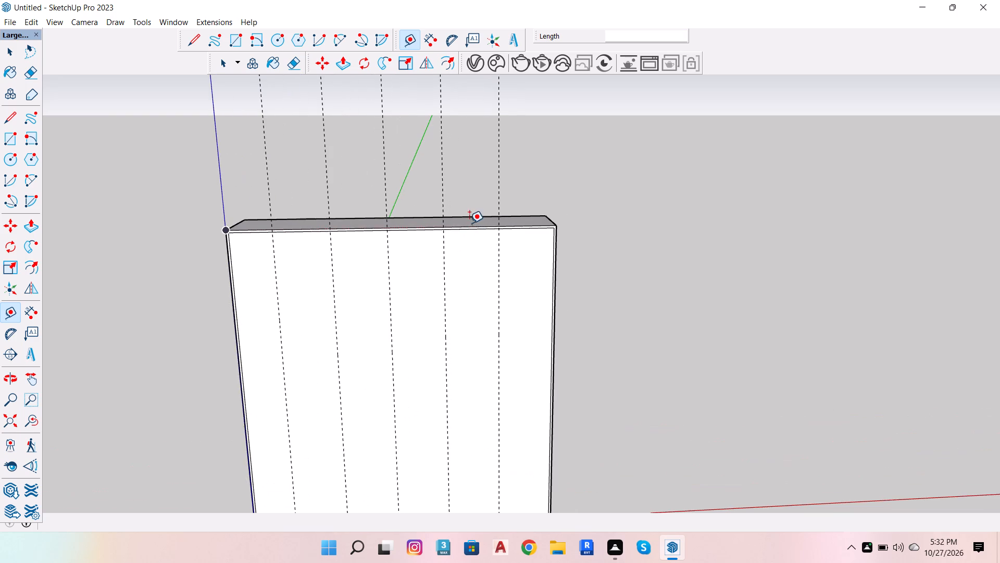
scroll(423, 231, "up", 4)
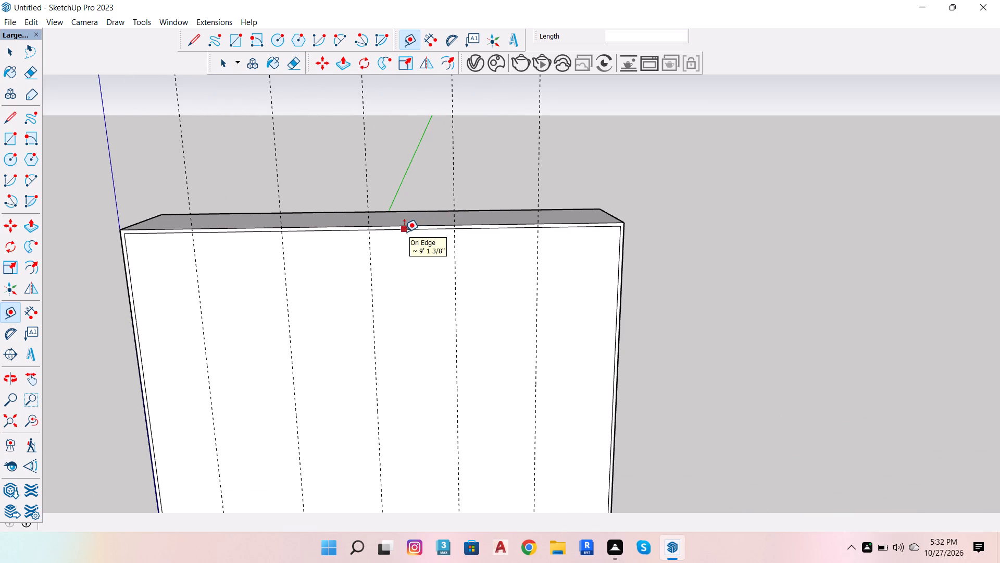
left_click(407, 225)
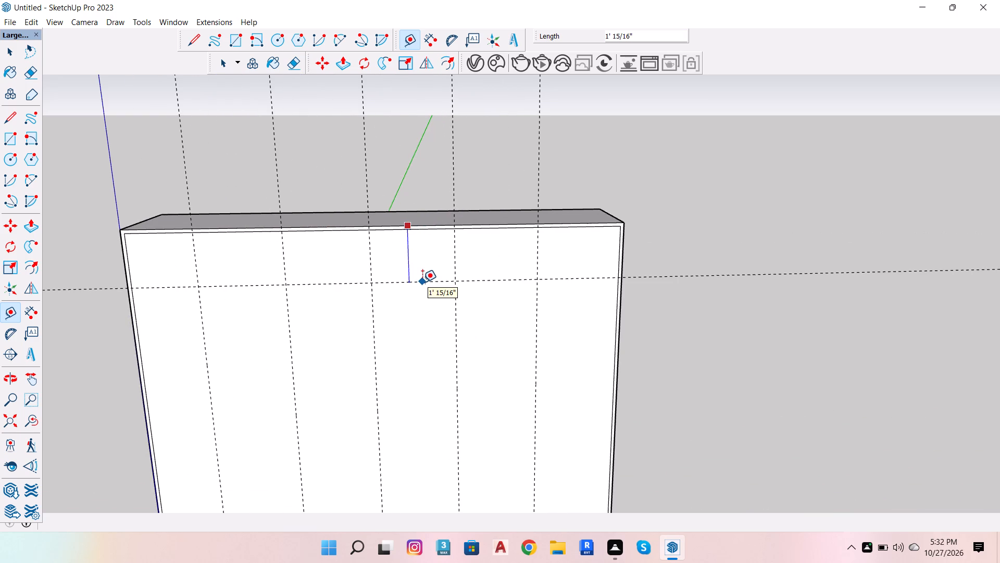
type("2'6")
key("Return")
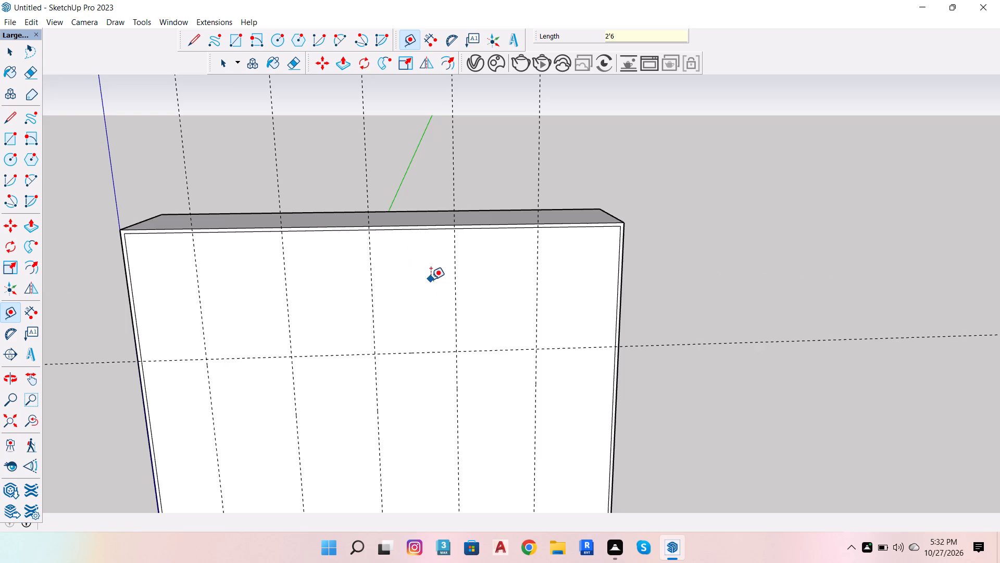
Dimension from the horizontal guide down to the front face's bottom outer corner on the red axis, placing it beside the block.
scroll(441, 237, "down", 7)
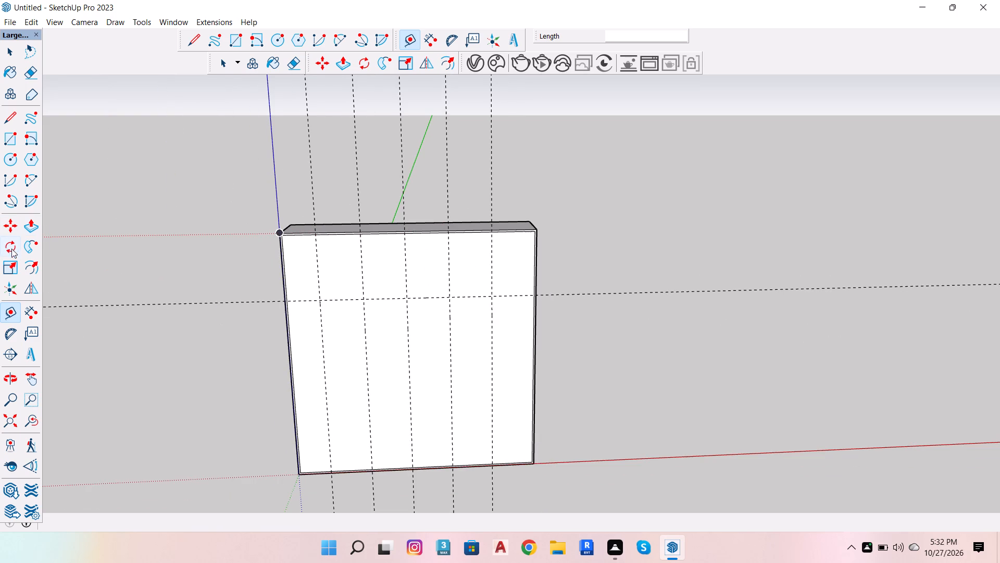
left_click(32, 321)
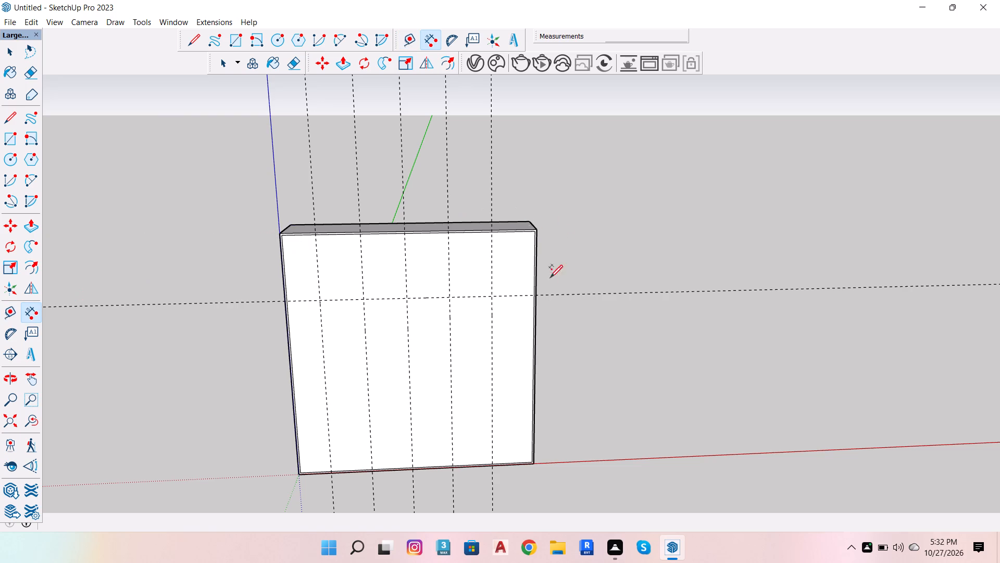
scroll(533, 300, "up", 9)
left_click(536, 293)
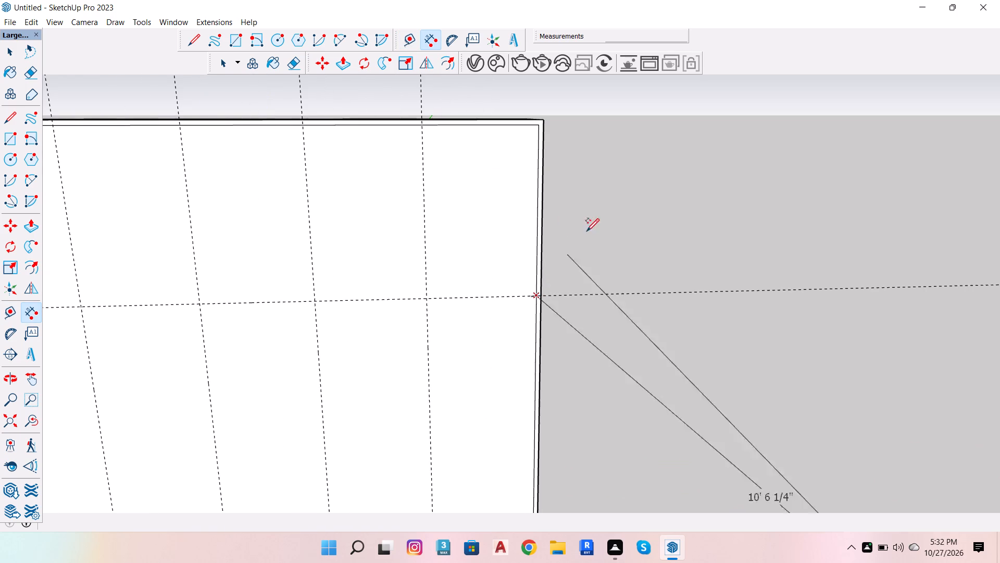
scroll(599, 216, "down", 9)
scroll(562, 459, "up", 3)
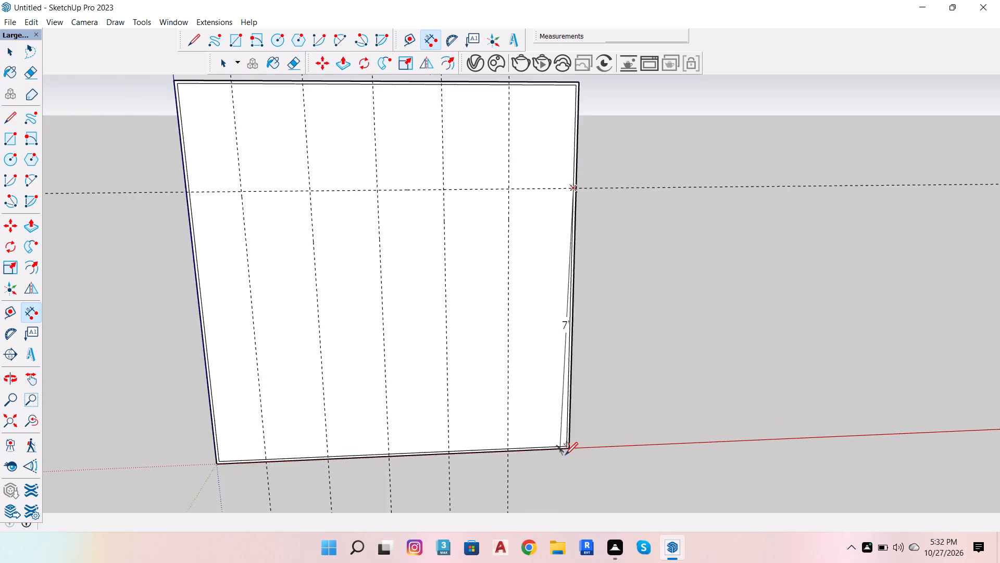
scroll(565, 454, "up", 6)
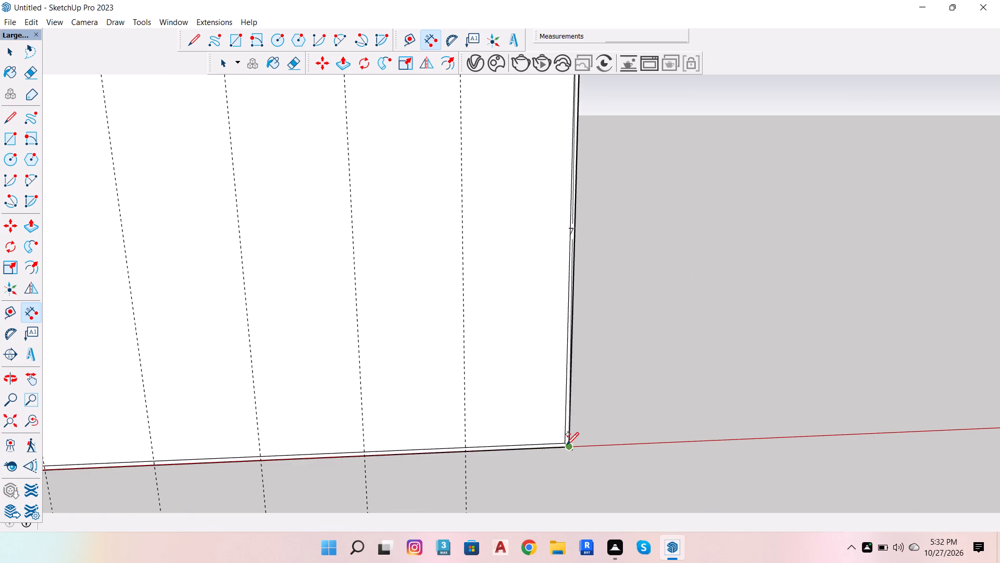
scroll(572, 449, "up", 2)
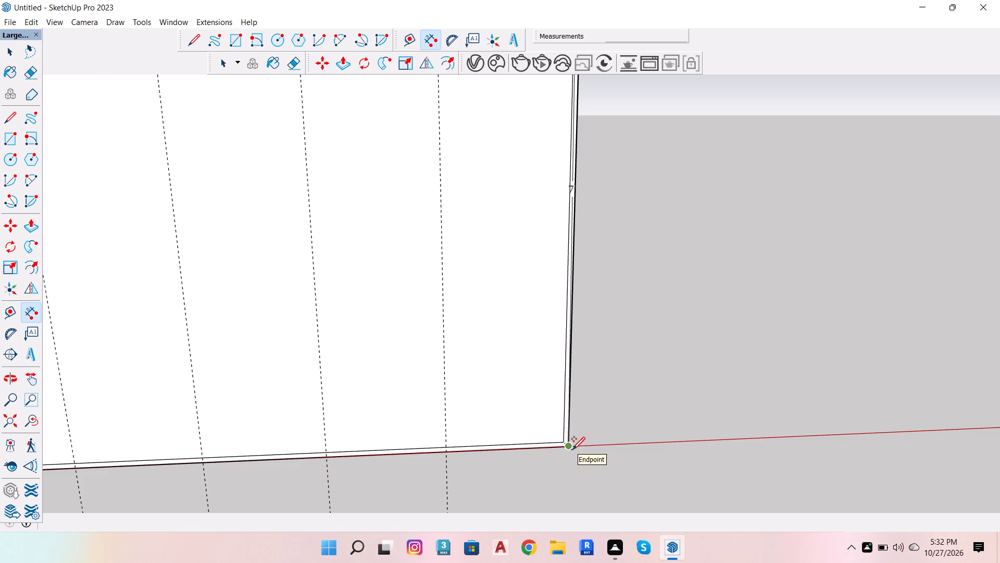
left_click(572, 449)
left_click(634, 433)
scroll(429, 469, "down", 6)
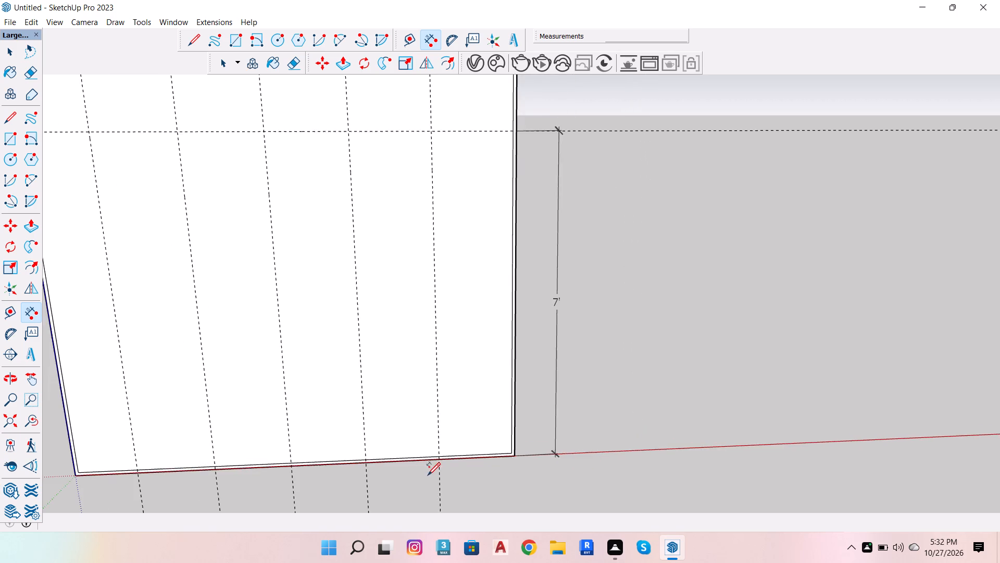
scroll(435, 489, "down", 4)
scroll(557, 333, "up", 3)
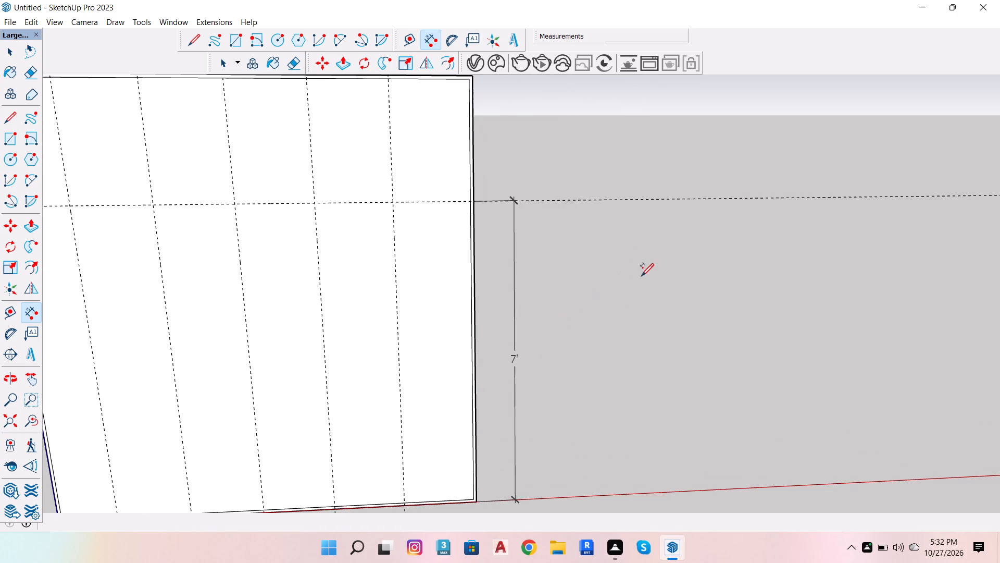
key("Escape")
key("Escape")
key("Escape")
key("Escape")
key("Escape")
key("Escape")
key("Escape")
key("Escape")
key("Escape")
Draw a line along the horizontal guide between the inner border's two vertical edges.
scroll(641, 277, "down", 6)
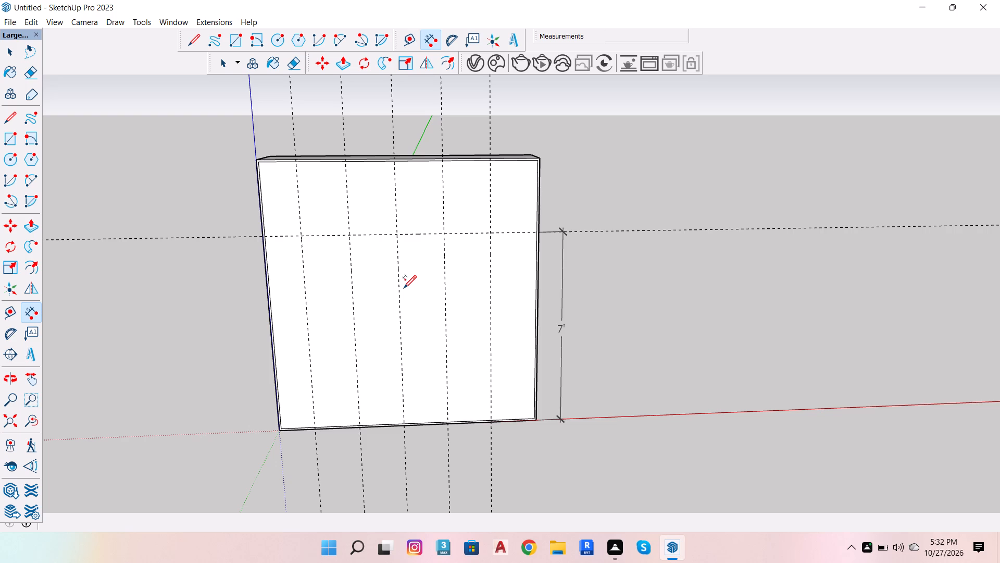
left_click(8, 113)
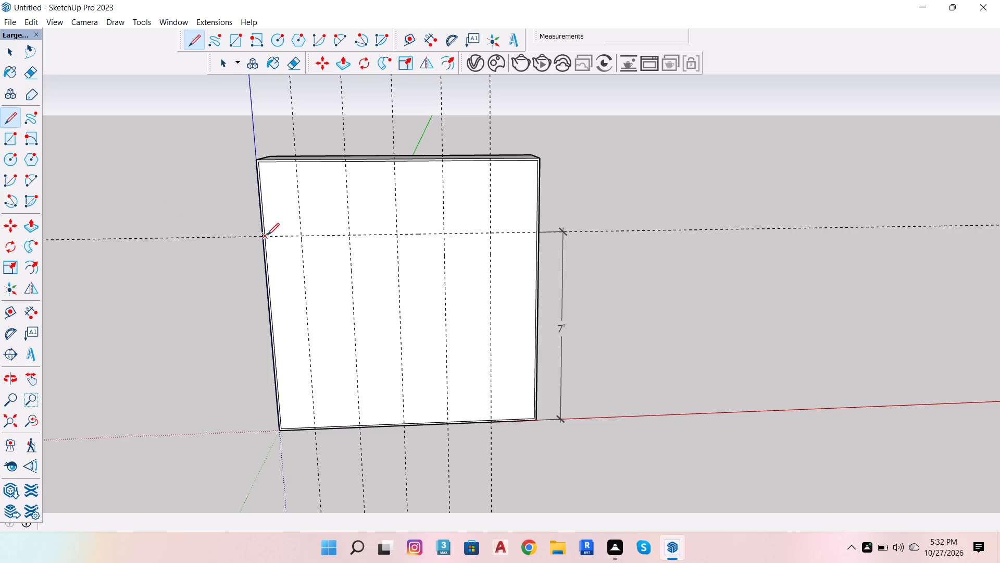
left_click(267, 235)
left_click(537, 229)
Draw divider lines along the first four vertical guides, from the horizontal line down to the inner border's bottom edge.
scroll(588, 205, "down", 4)
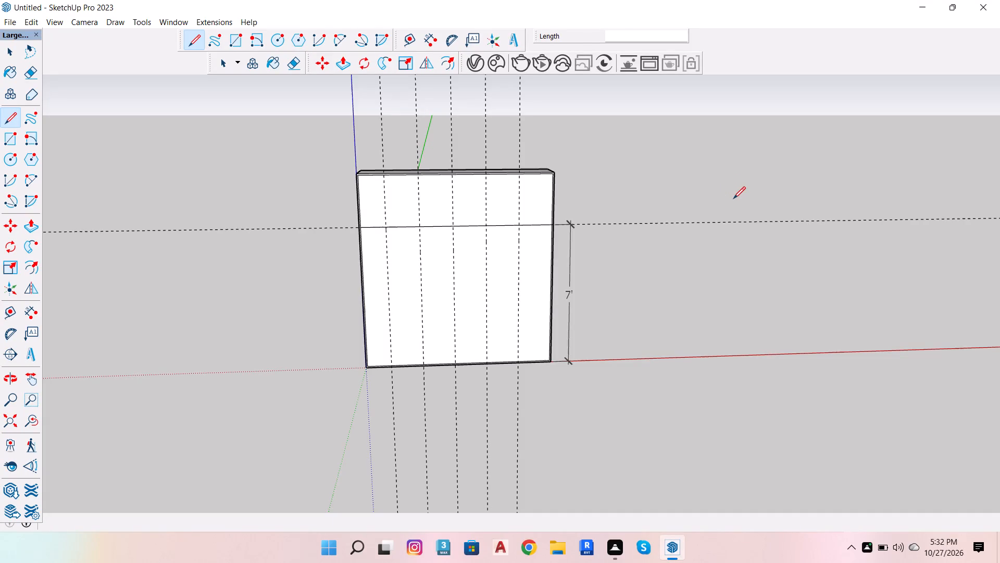
scroll(384, 231, "up", 5)
left_click(388, 227)
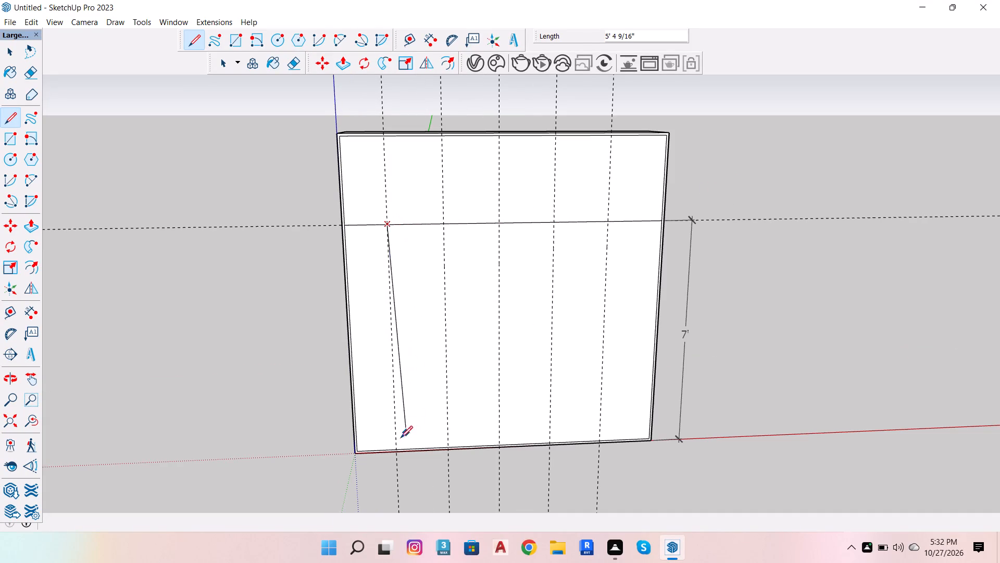
left_click(396, 449)
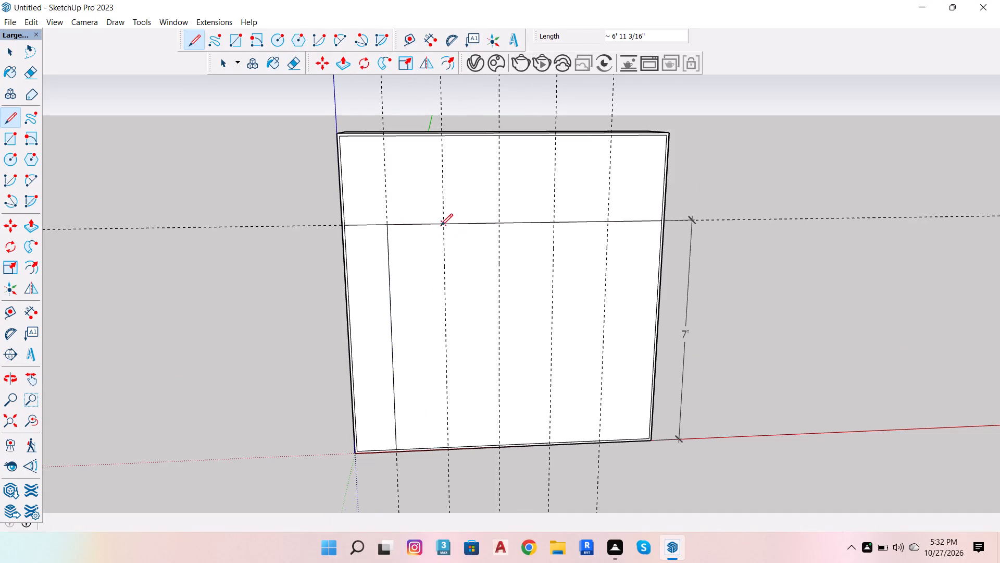
left_click(441, 225)
left_click(445, 445)
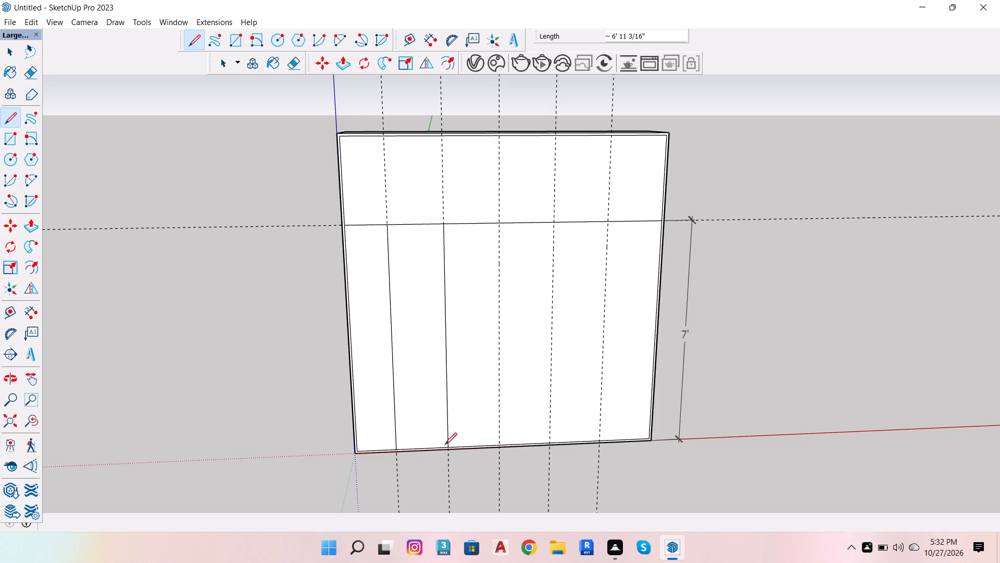
left_click(503, 227)
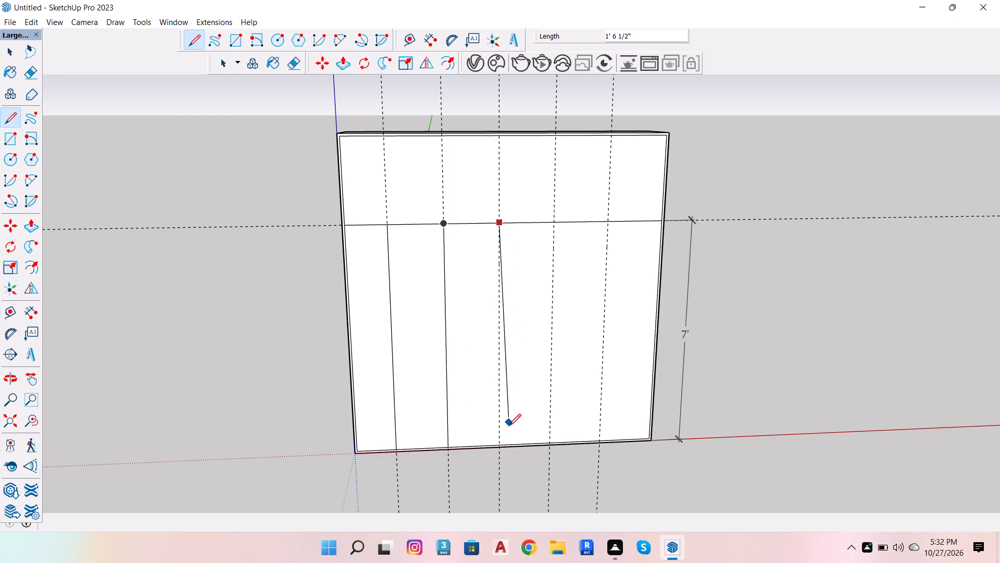
scroll(499, 444, "up", 6)
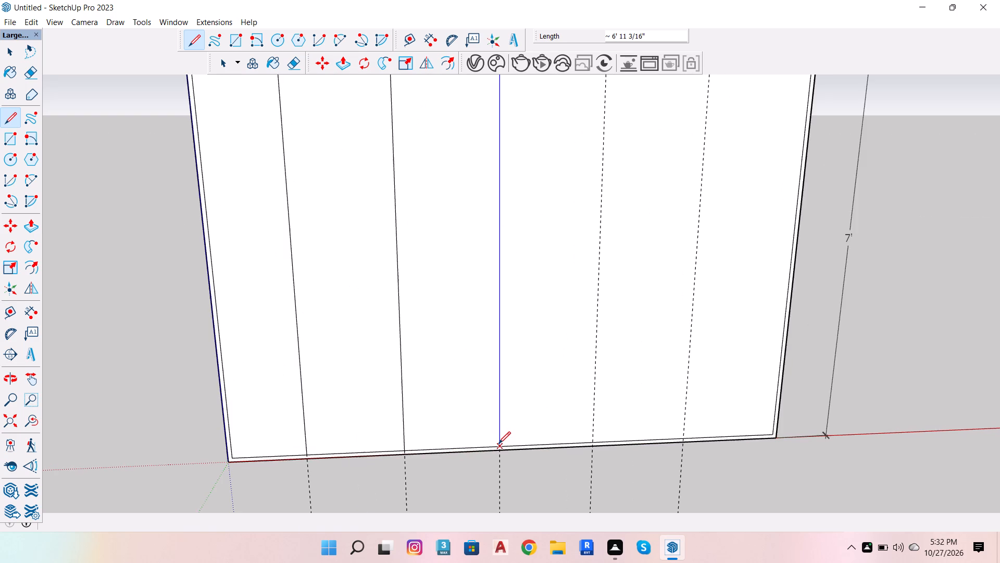
left_click(501, 445)
scroll(368, 453, "down", 4)
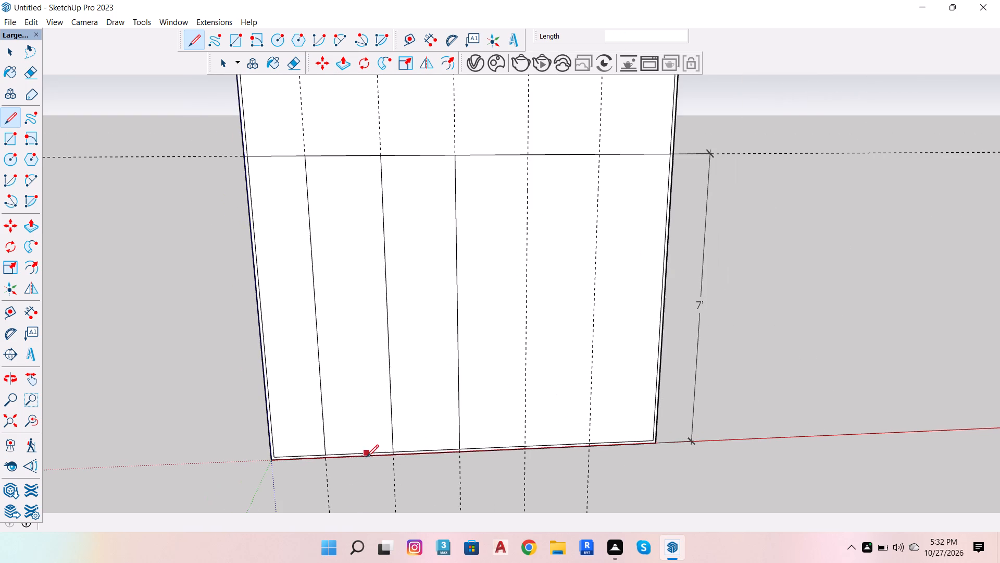
left_click(530, 153)
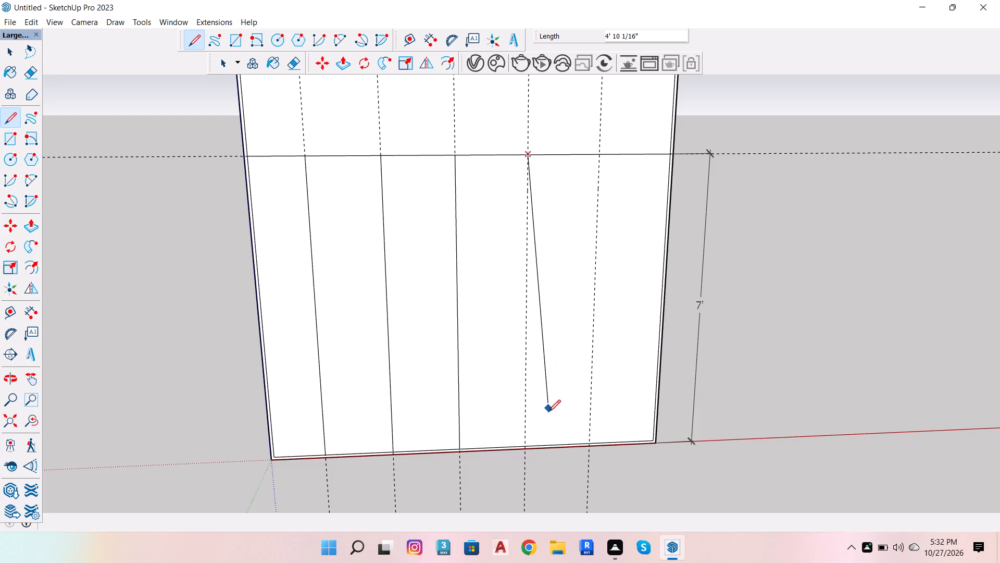
left_click(526, 447)
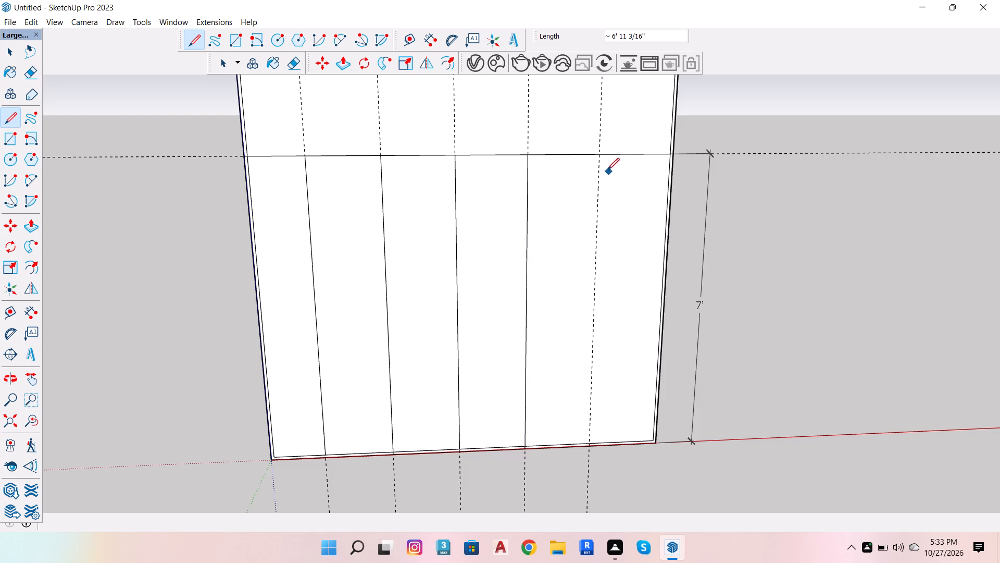
Draw a divider line along the fifth vertical guide, from the horizontal line down to the inner border's bottom edge.
left_click(604, 157)
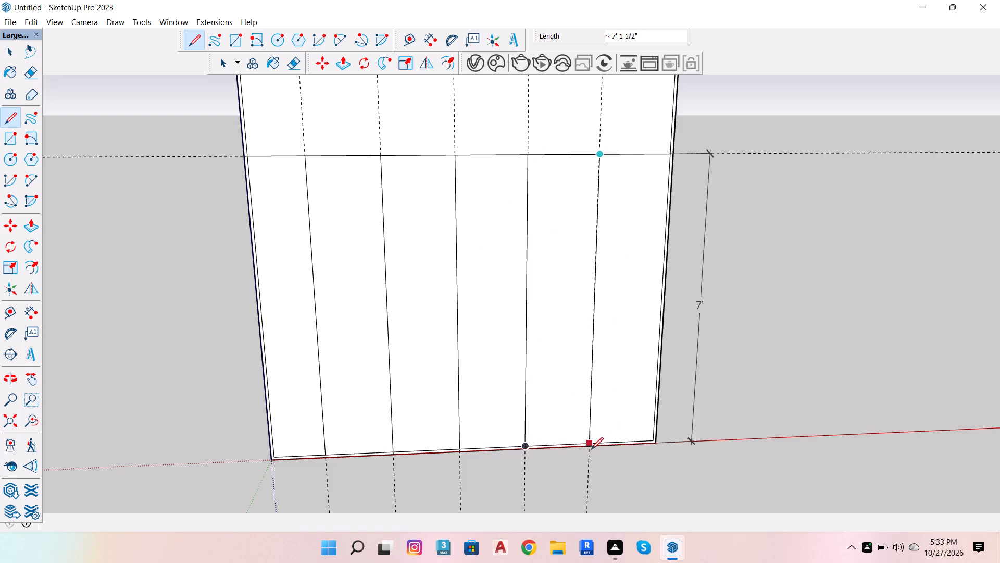
left_click(590, 443)
Draw divider lines along all five vertical guides in the upper band, from the inner border's top edge to the horizontal line.
scroll(645, 476, "down", 5)
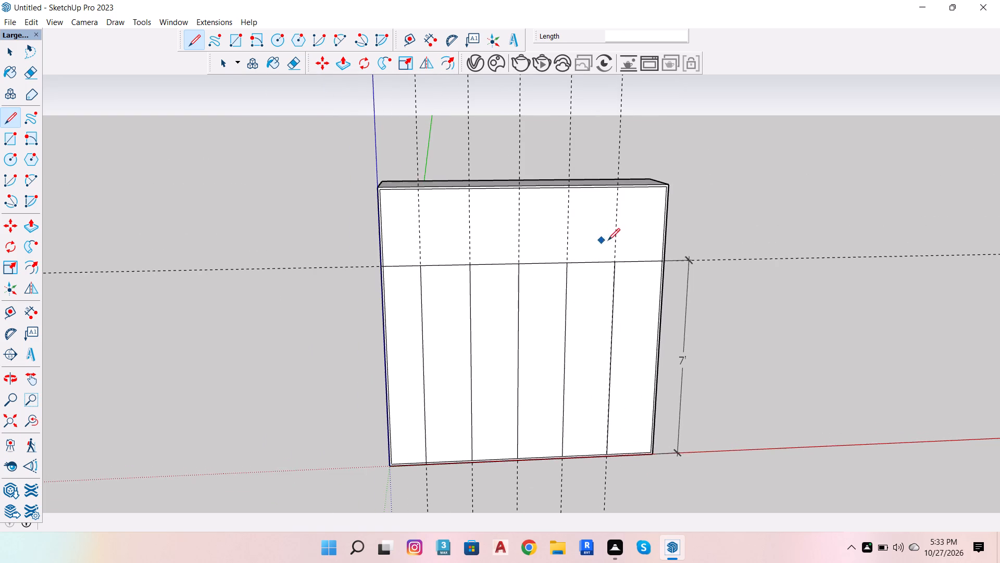
scroll(612, 241, "up", 3)
scroll(609, 164, "up", 5)
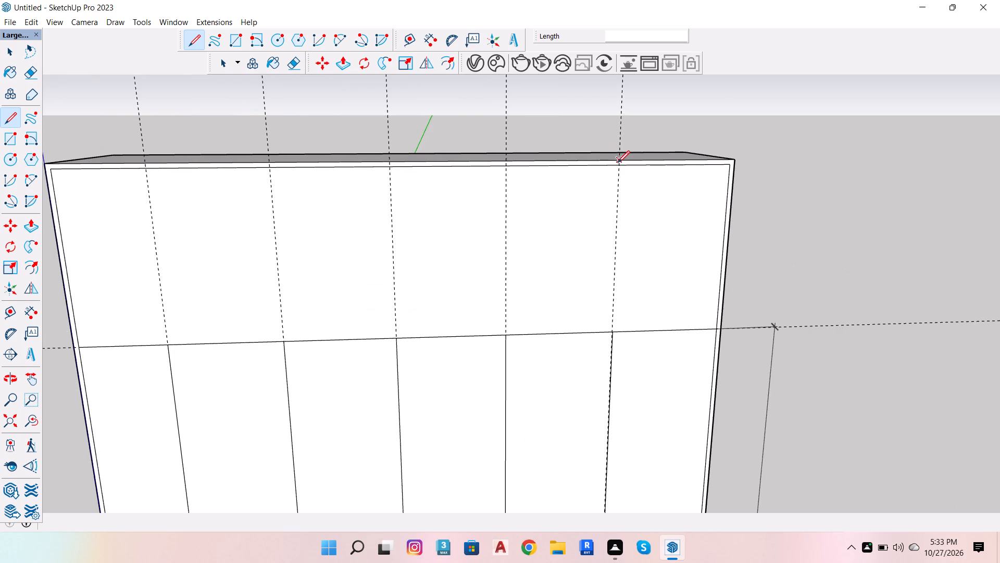
left_click(618, 163)
left_click(613, 332)
left_click(508, 167)
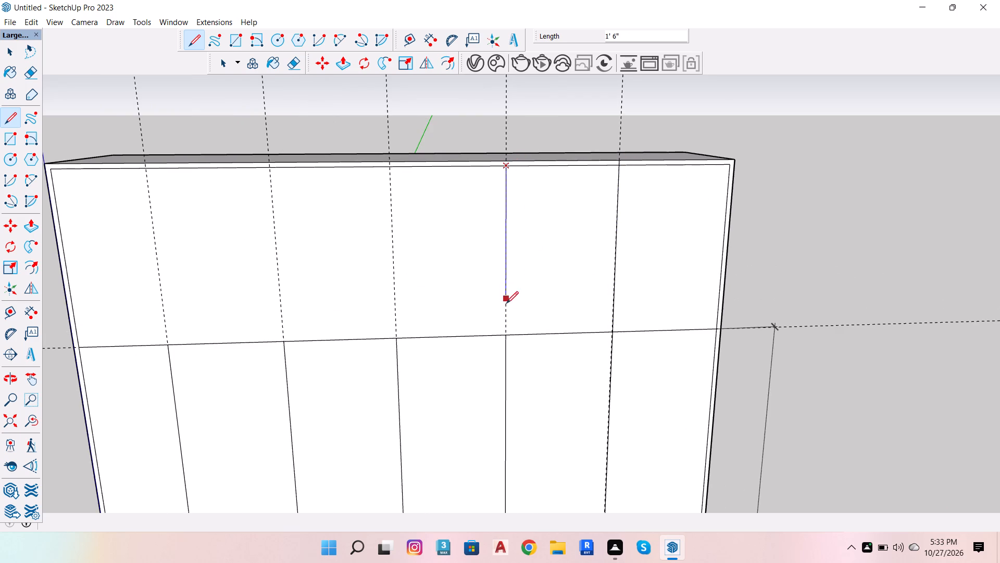
left_click(503, 331)
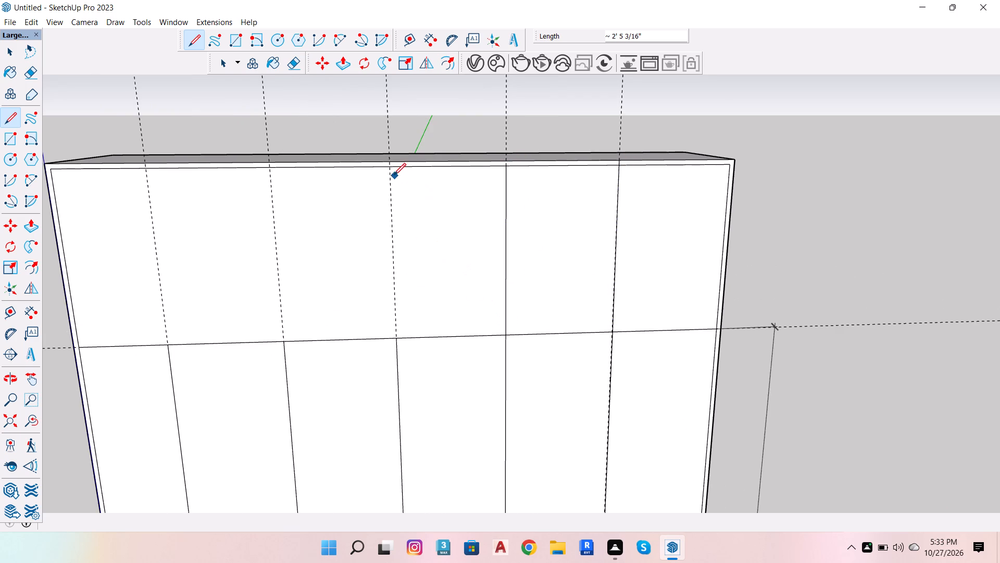
left_click(390, 170)
left_click(397, 334)
left_click(267, 168)
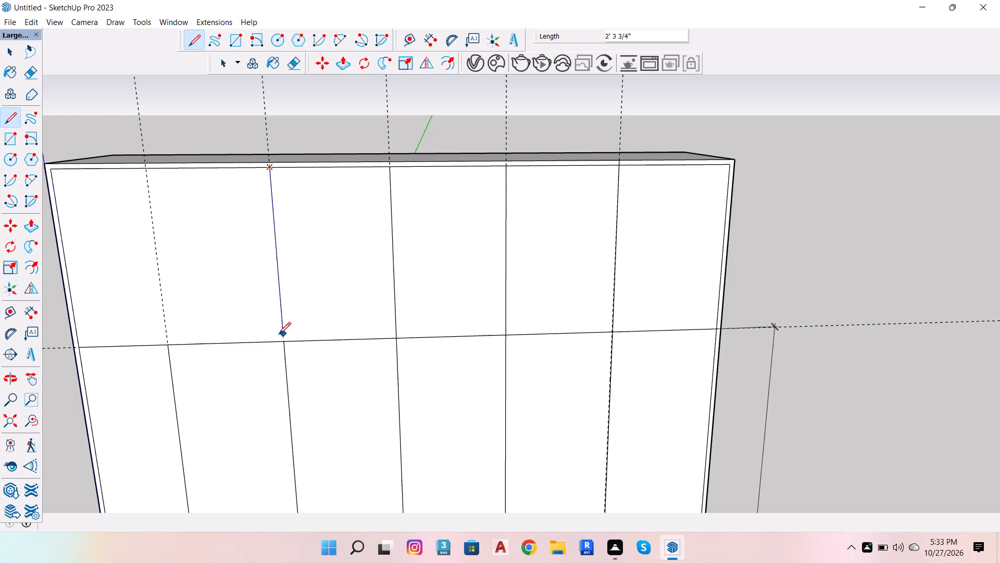
left_click(283, 342)
left_click(146, 167)
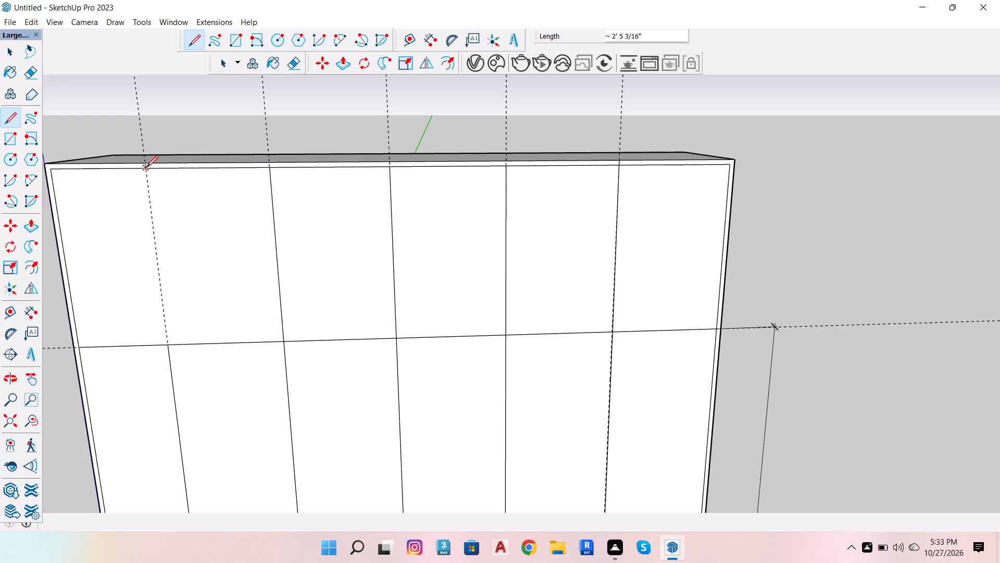
left_click(171, 339)
Delete all guides from the model.
scroll(364, 162, "down", 6)
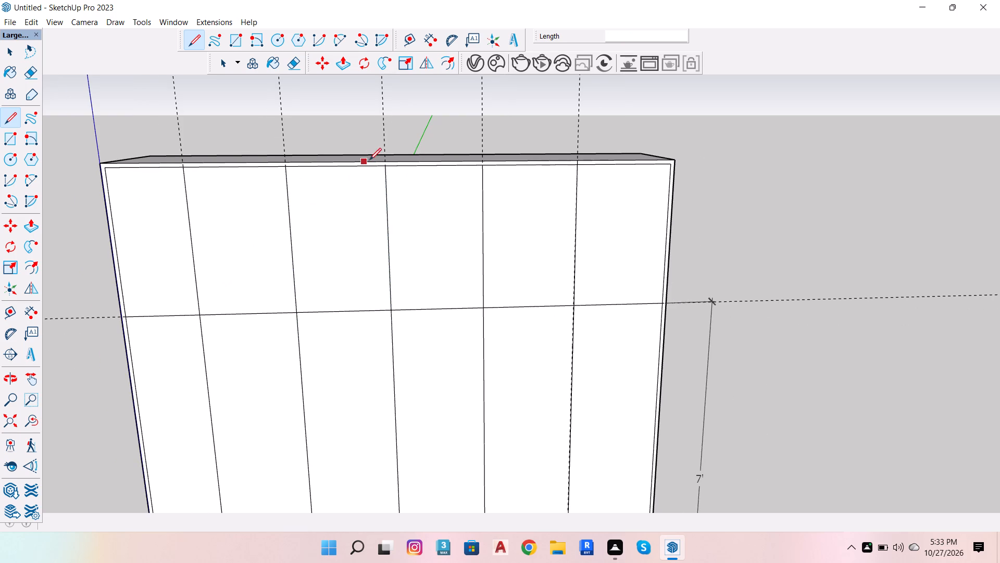
scroll(573, 160, "down", 5)
scroll(589, 206, "down", 6)
scroll(454, 244, "down", 5)
left_click(2, 385)
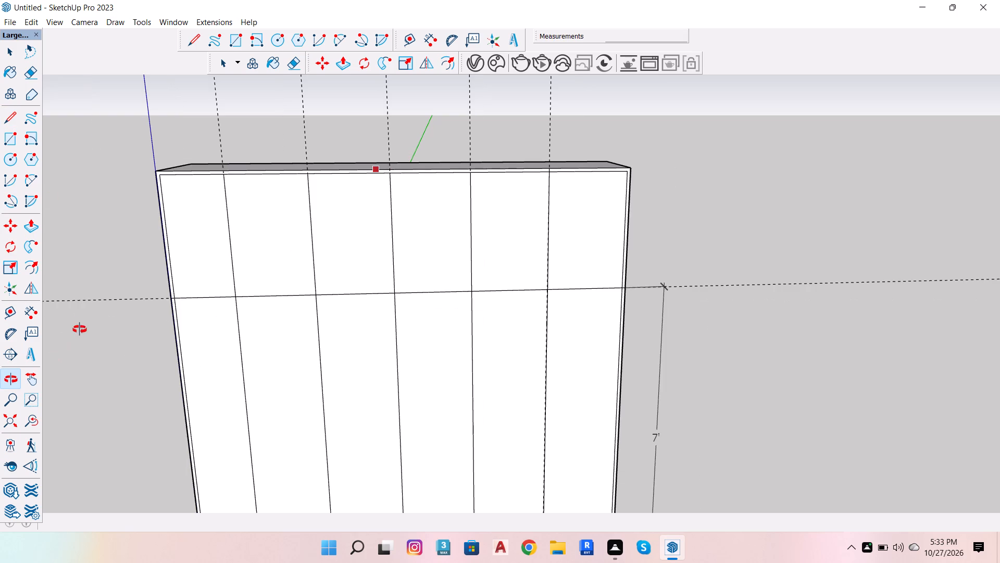
scroll(855, 202, "down", 5)
scroll(572, 225, "down", 4)
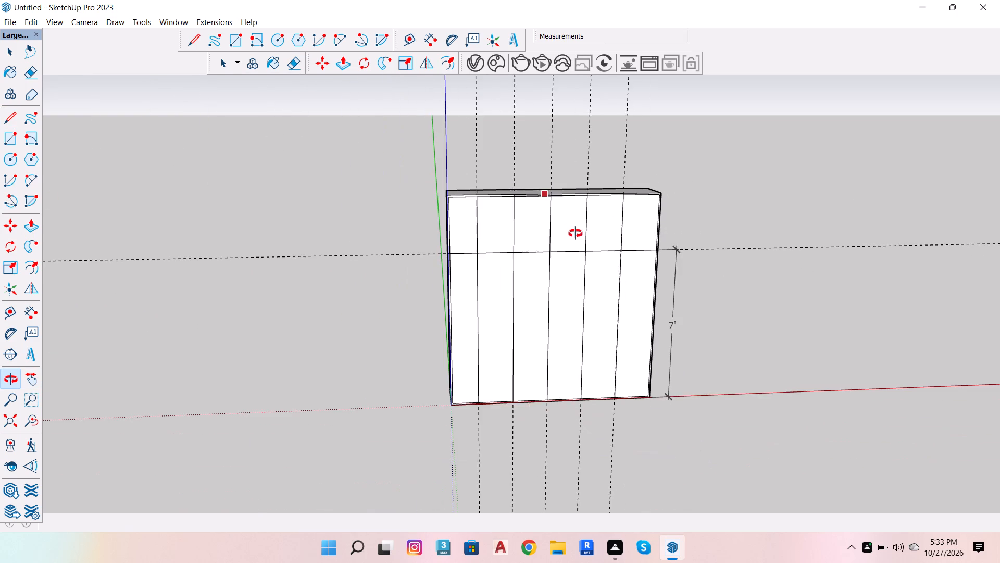
scroll(605, 214, "up", 4)
scroll(582, 142, "up", 1)
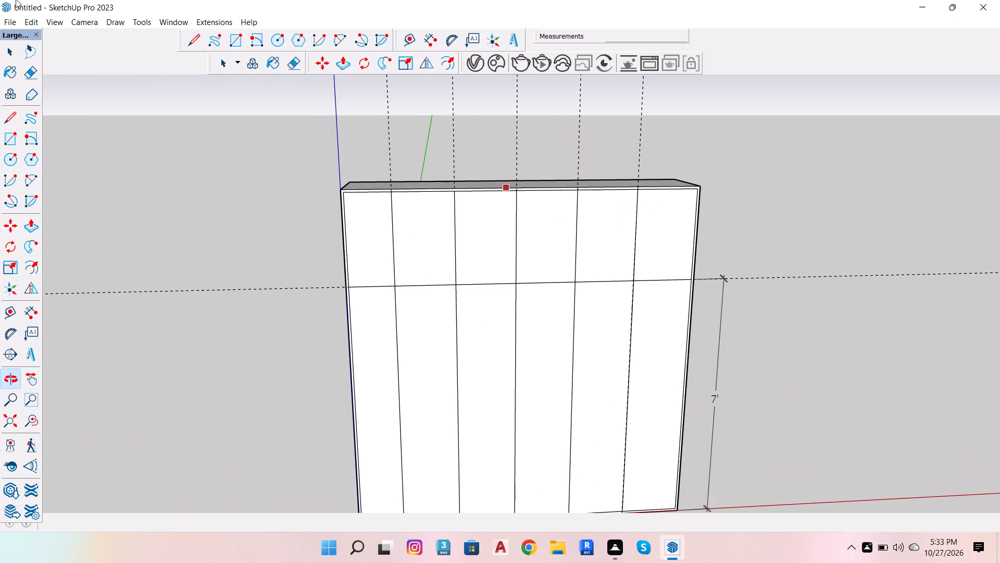
left_click(56, 20)
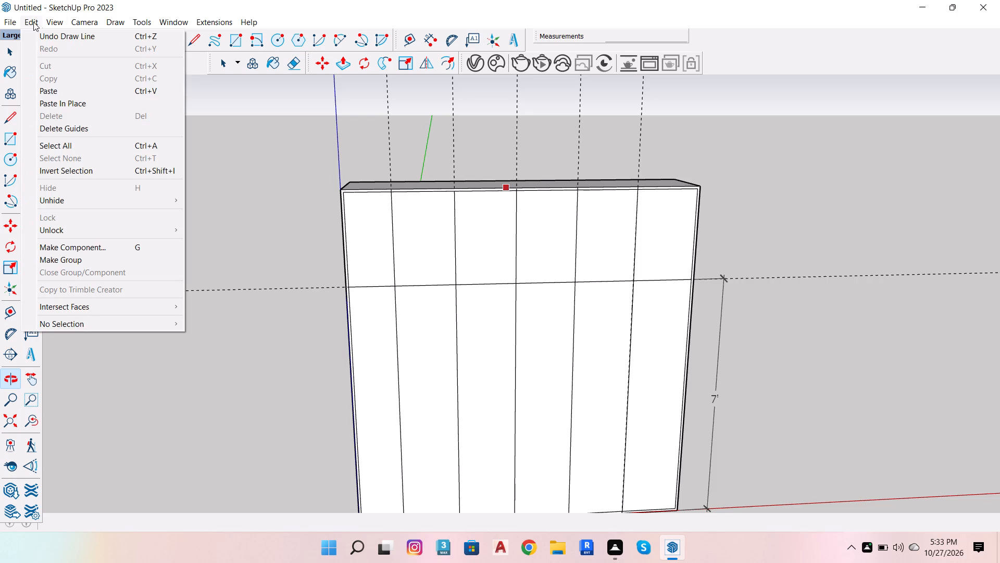
left_click(51, 128)
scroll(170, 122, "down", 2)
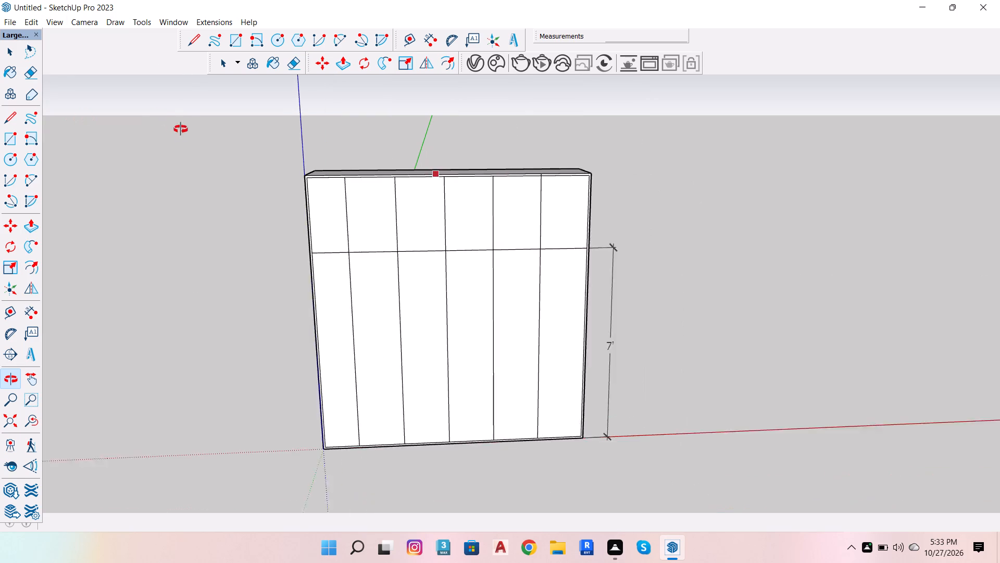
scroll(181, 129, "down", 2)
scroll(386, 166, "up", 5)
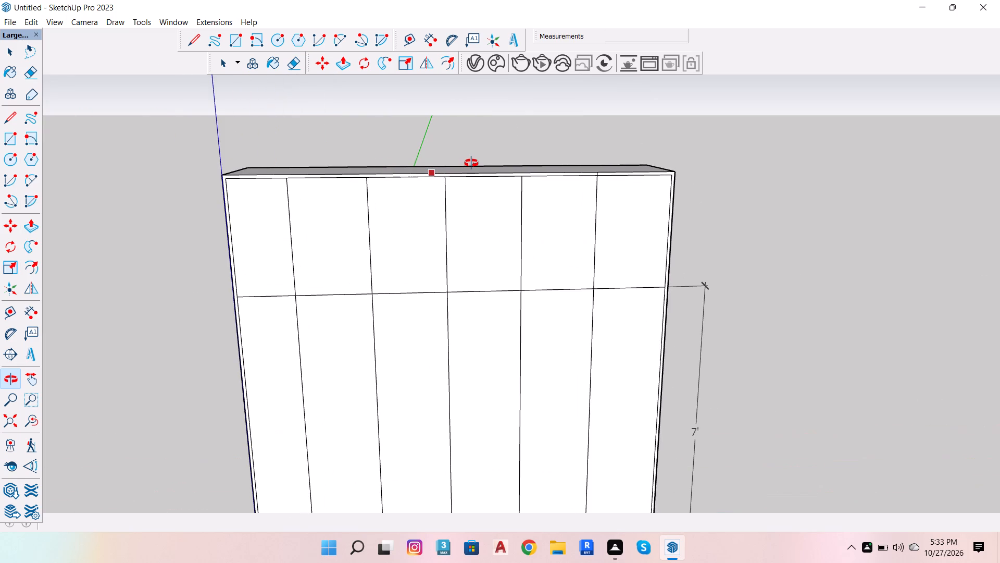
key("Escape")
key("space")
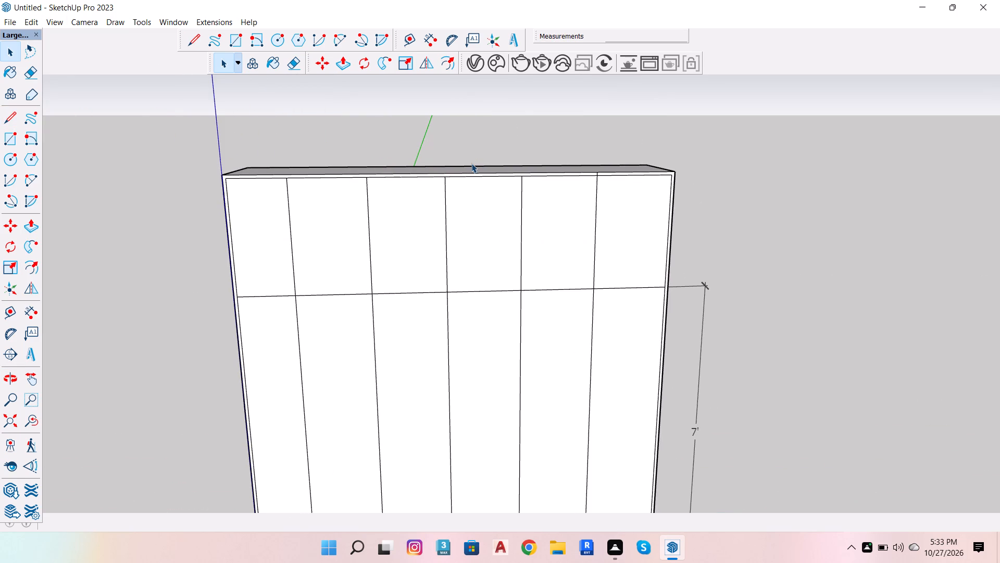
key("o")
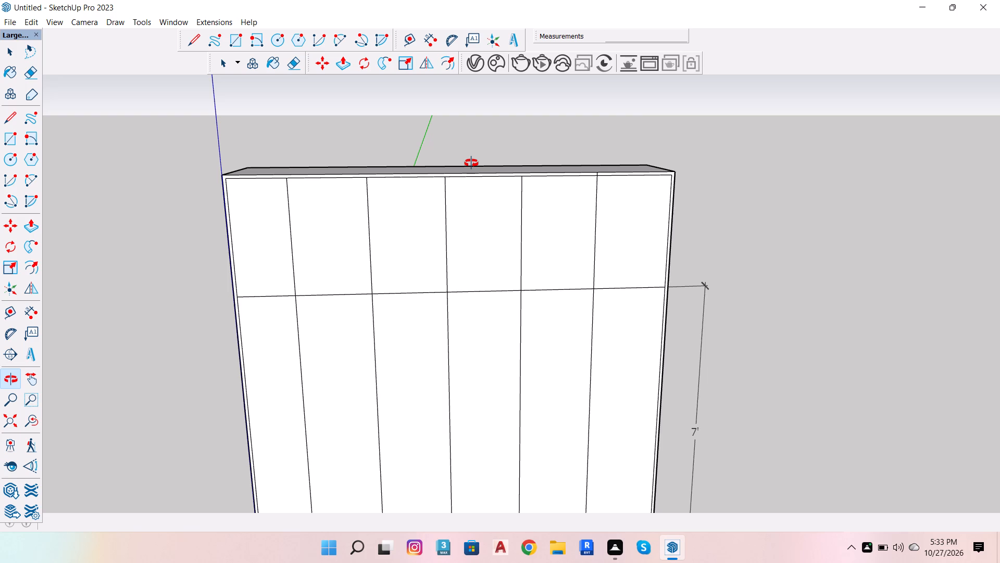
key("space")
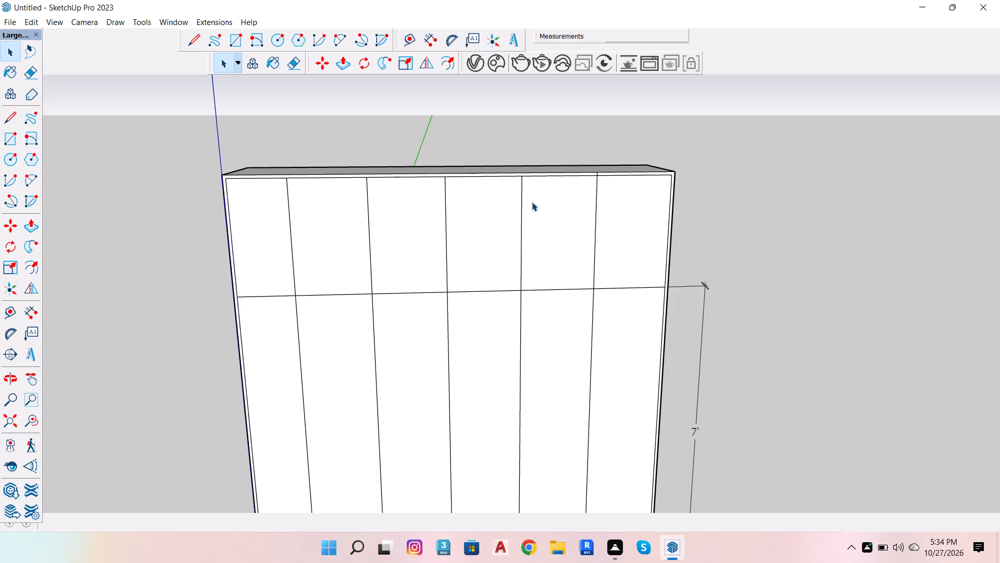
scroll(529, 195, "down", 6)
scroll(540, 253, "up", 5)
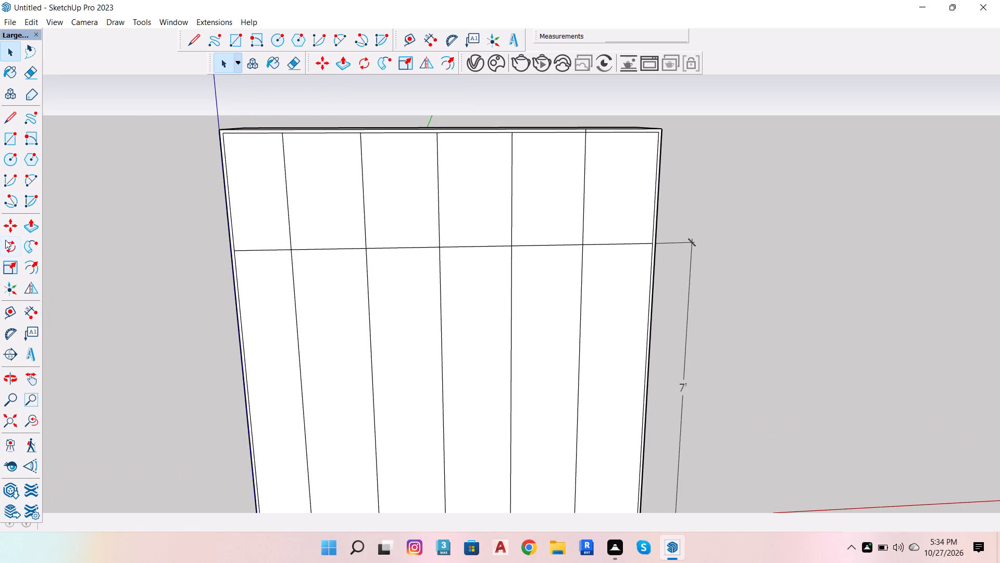
Copy the inner border's vertical edge beside the blue axis .8 inward along the red axis, below the horizontal line.
left_click(12, 227)
scroll(260, 284, "up", 3)
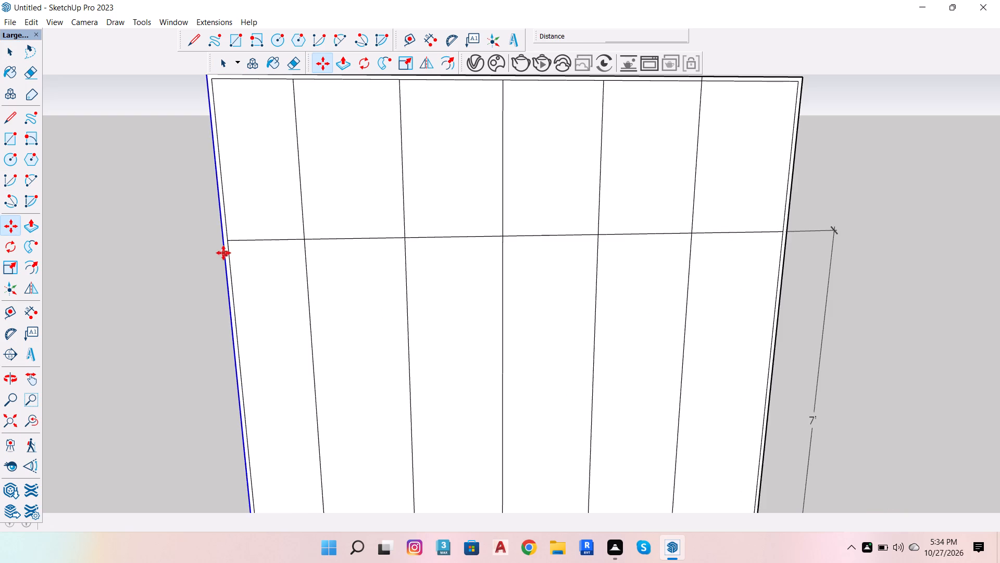
left_click(228, 248)
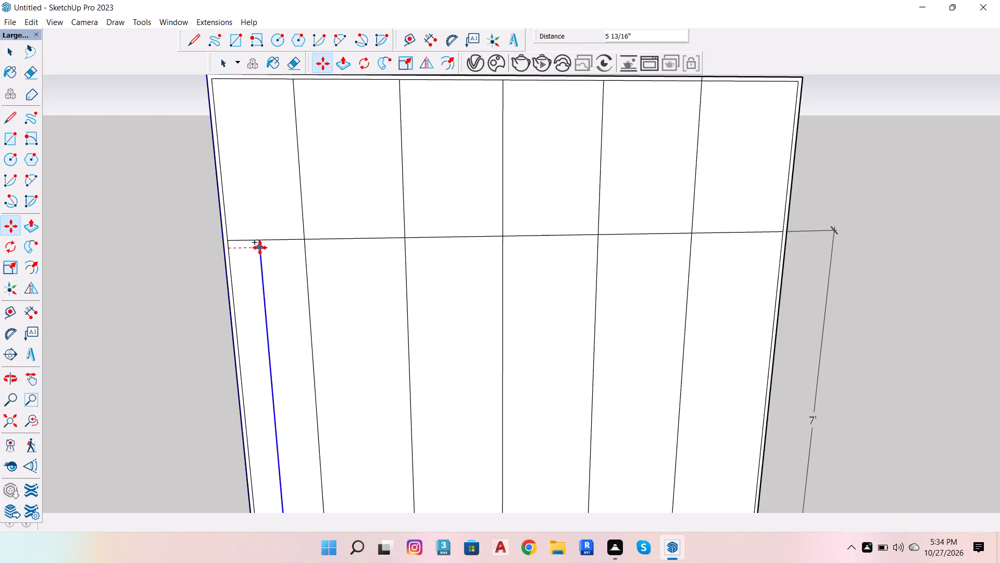
key("Right")
key("period")
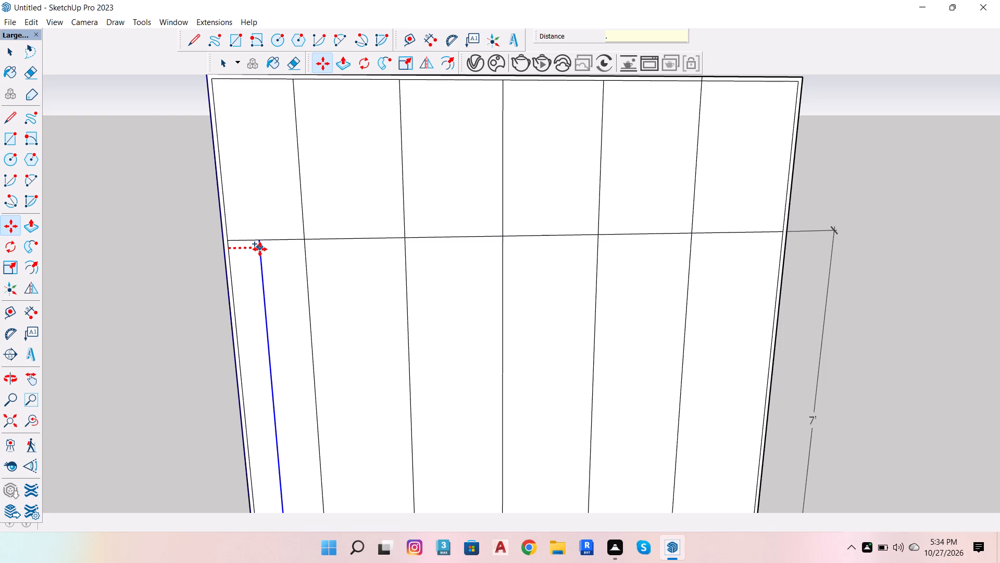
key("8")
key("Return")
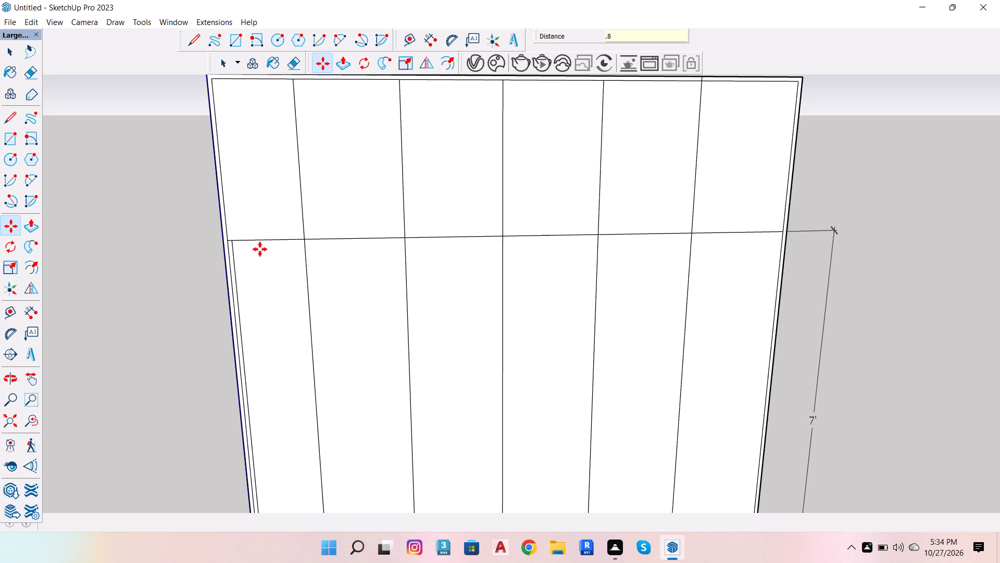
Copy the same lower panel's top edge .8 downward and its divider edge .8 inward.
left_click(259, 241)
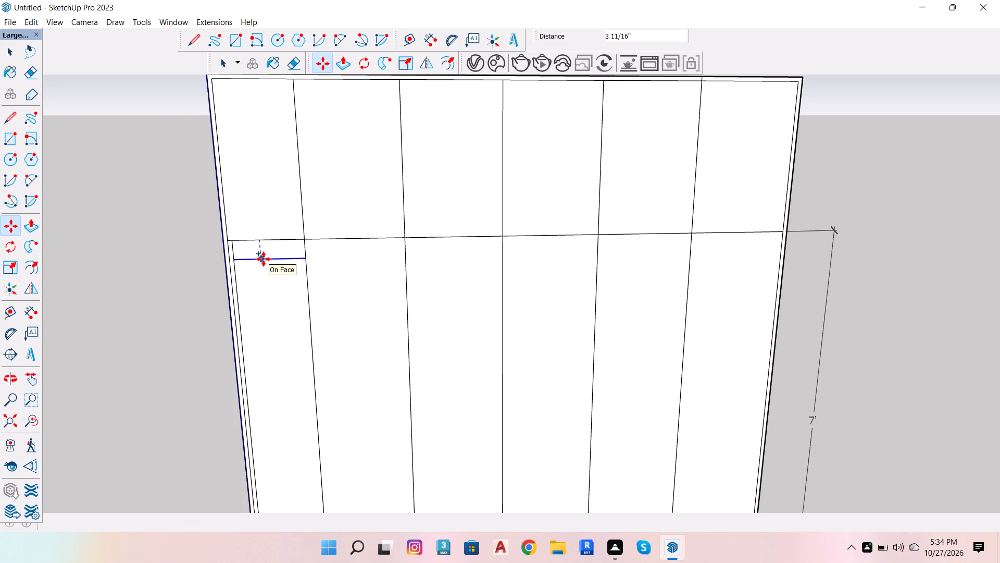
type(".8")
key("Return")
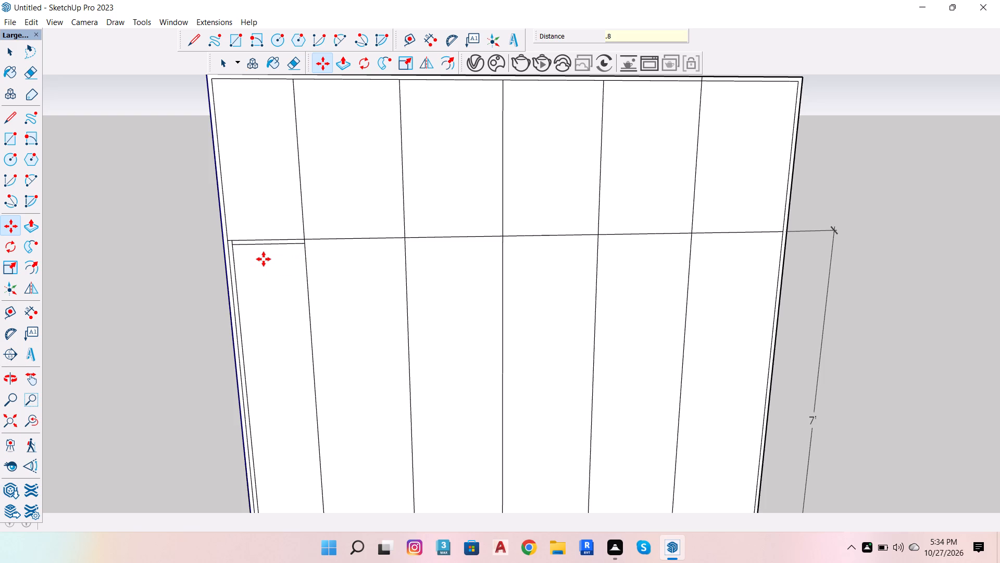
left_click(304, 264)
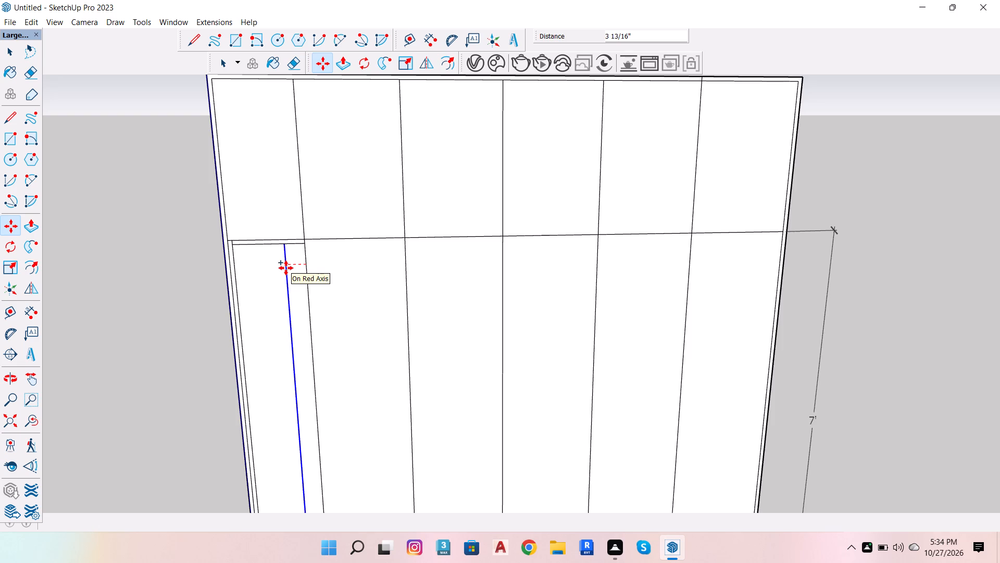
type(".8")
key("Return")
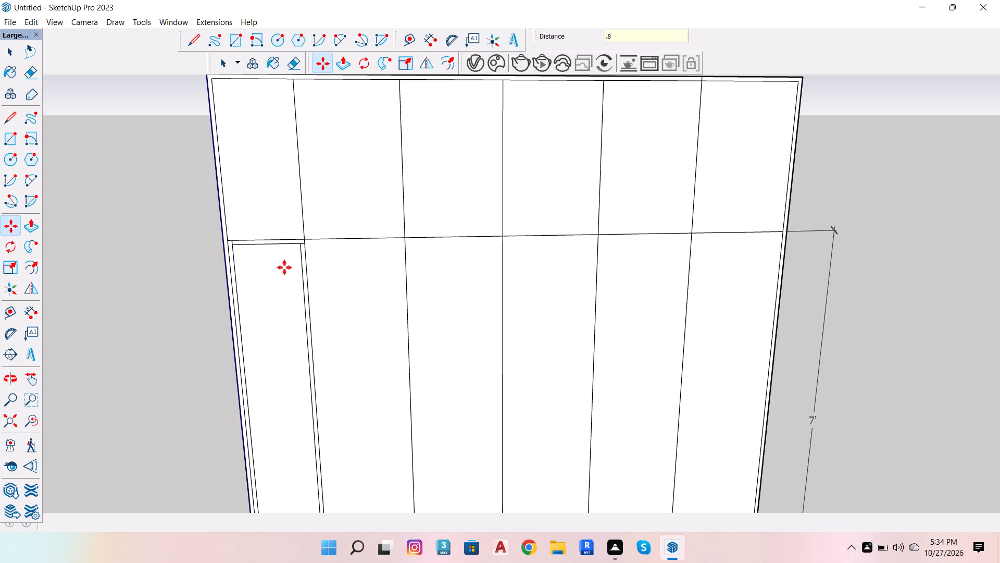
Copy the bottom edge of the first lower panel .8 upward to complete its inner outline.
scroll(289, 212, "down", 5)
scroll(282, 344, "down", 5)
scroll(300, 423, "up", 5)
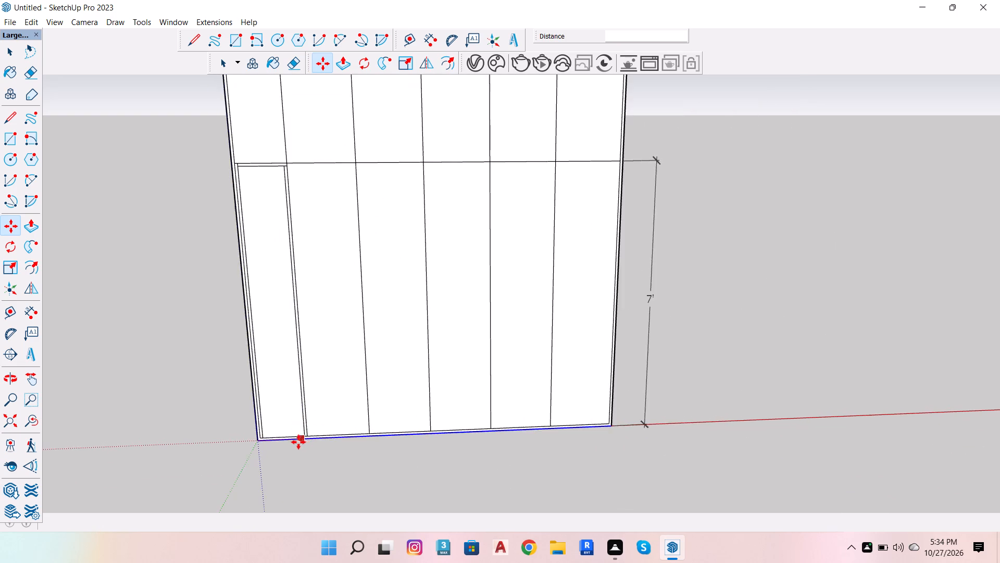
scroll(297, 442, "up", 11)
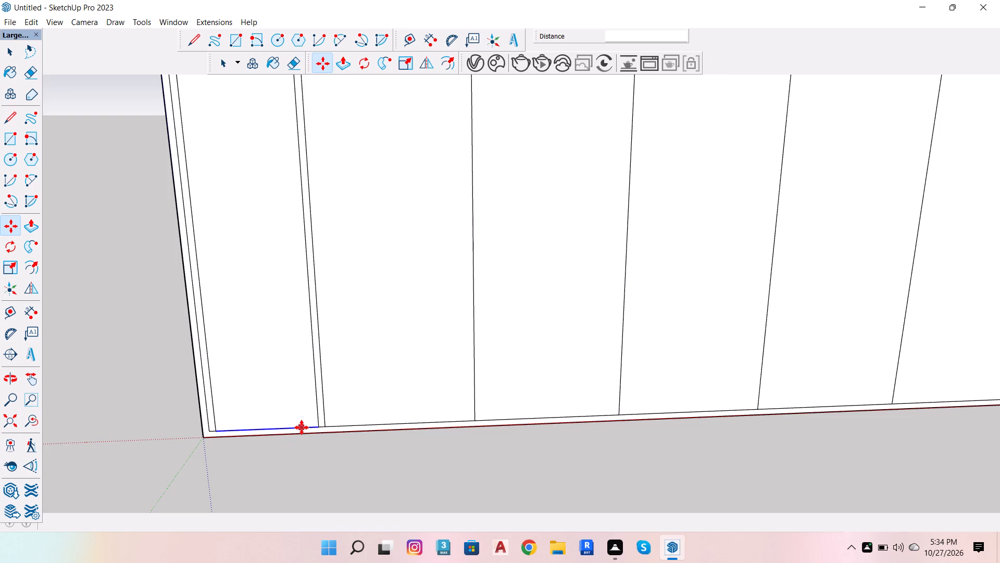
left_click(302, 427)
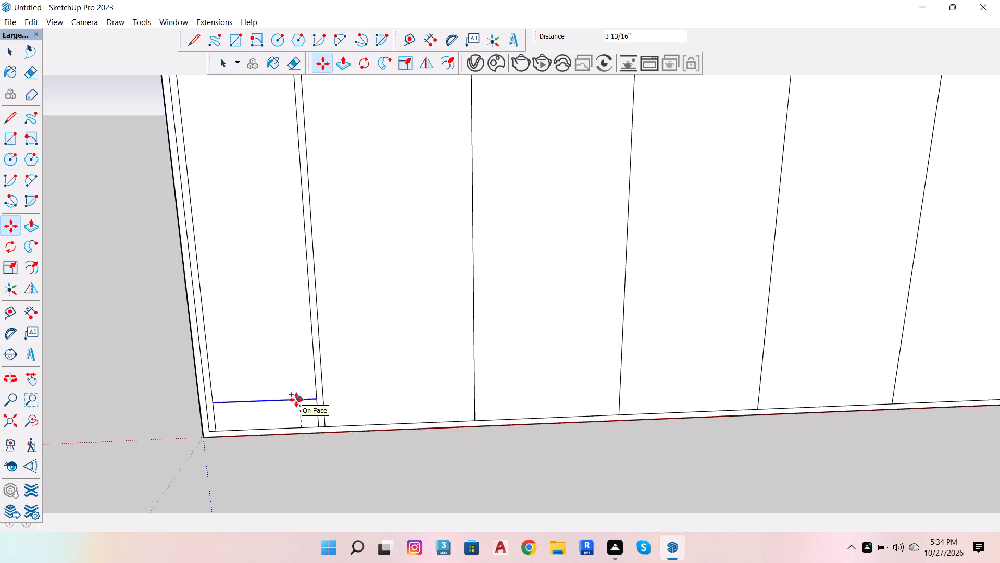
type(".8")
key("Return")
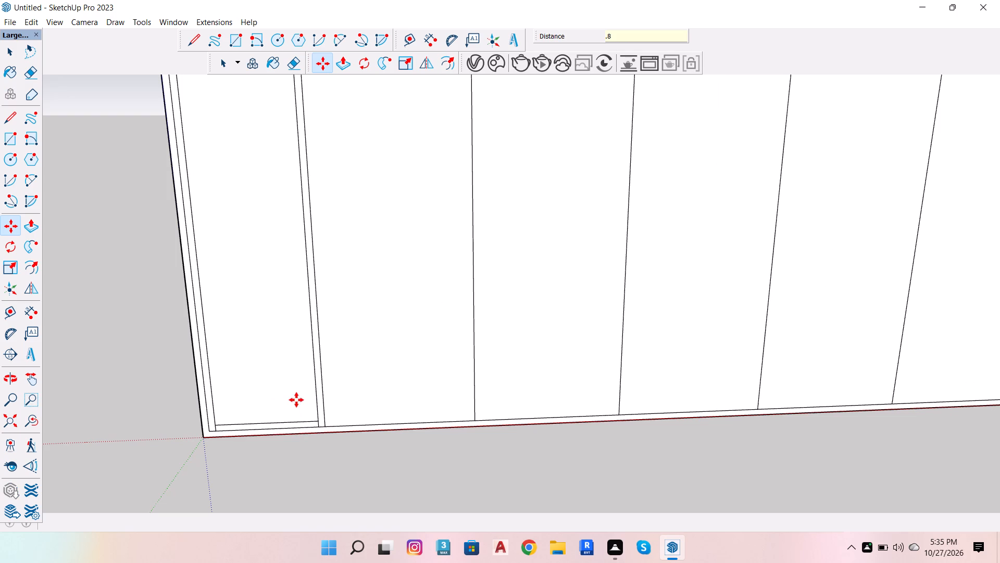
Erase the overshooting edge stubs at both bottom corners of the first lower panel's inner outline.
left_click(40, 71)
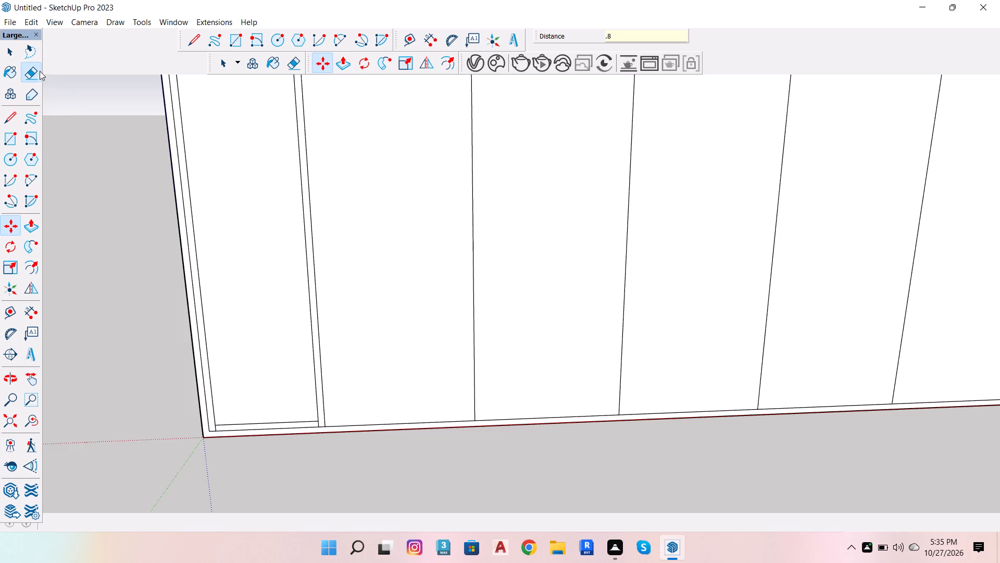
scroll(222, 456, "up", 11)
scroll(201, 402, "up", 4)
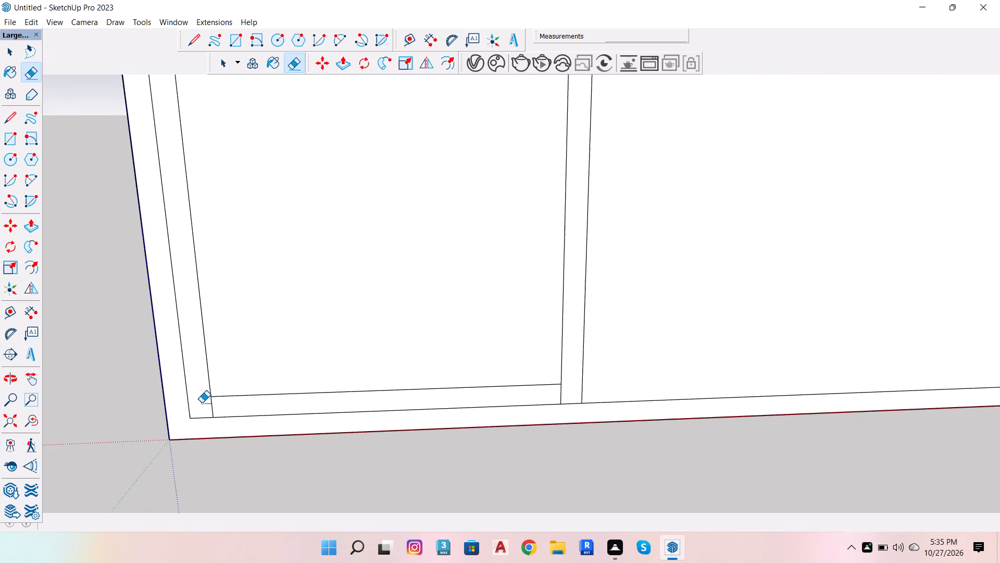
left_click_drag(205, 409, 231, 410)
scroll(534, 395, "up", 5)
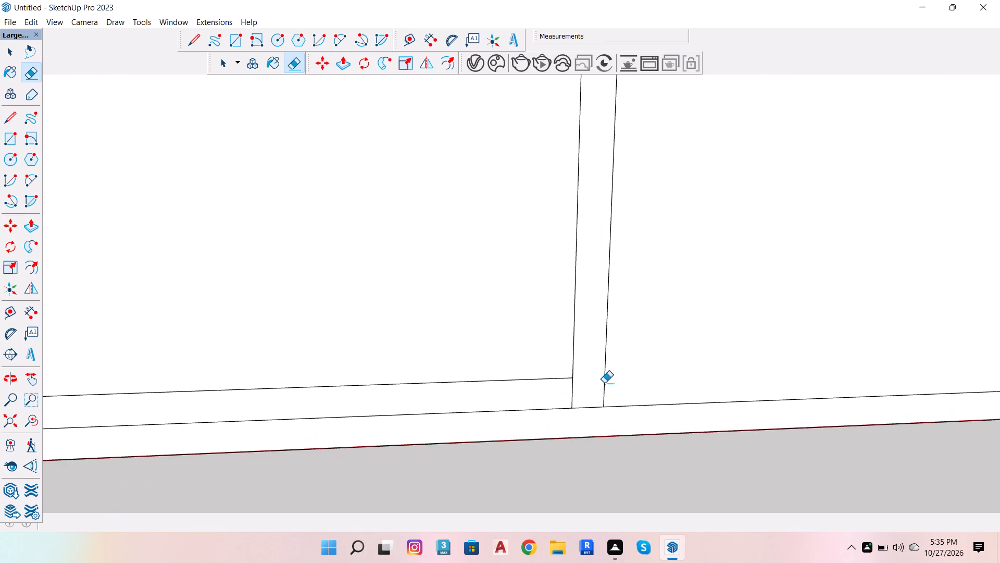
left_click_drag(587, 388, 553, 401)
scroll(584, 398, "down", 16)
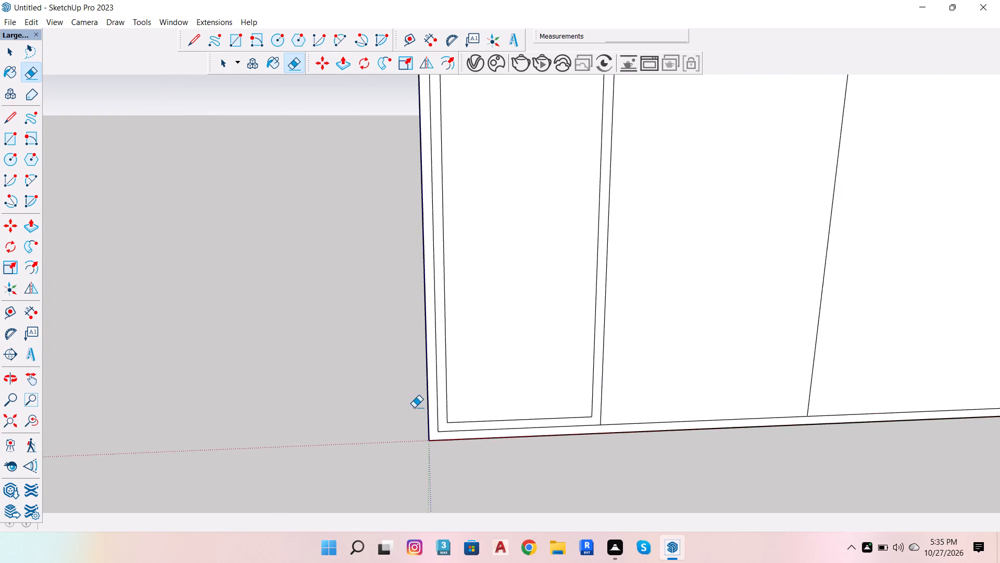
Erase the overshooting edge stubs at both top corners of the first lower panel's inner outline.
scroll(414, 408, "down", 19)
scroll(434, 248, "up", 4)
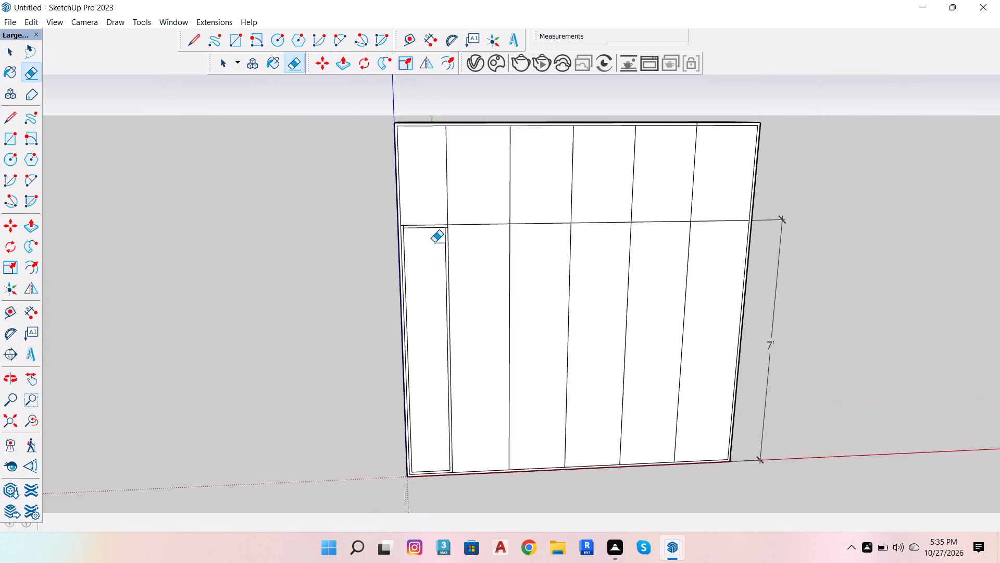
scroll(434, 242, "up", 18)
scroll(441, 230, "up", 5)
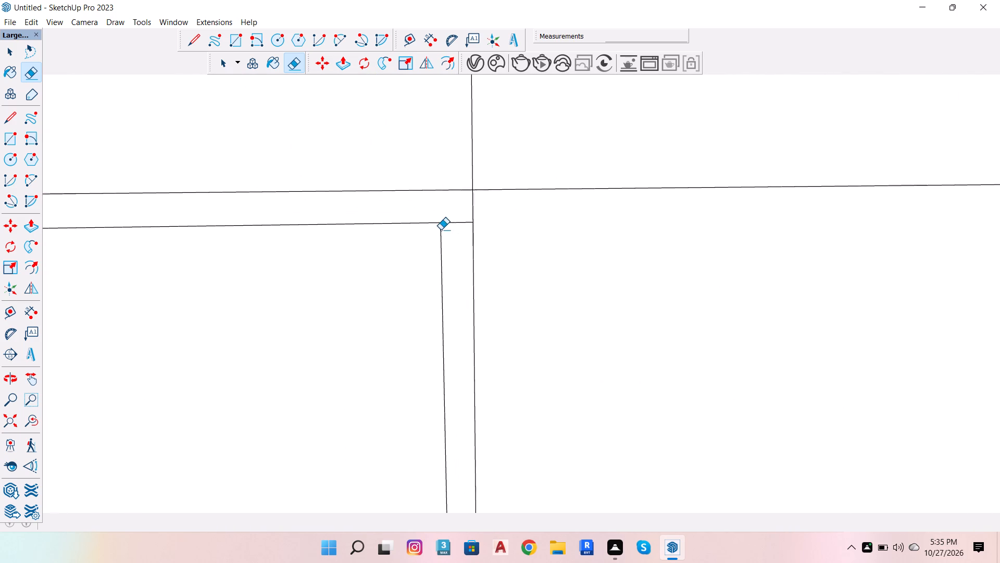
scroll(441, 230, "up", 1)
left_click_drag(452, 222, 459, 237)
scroll(559, 254, "down", 7)
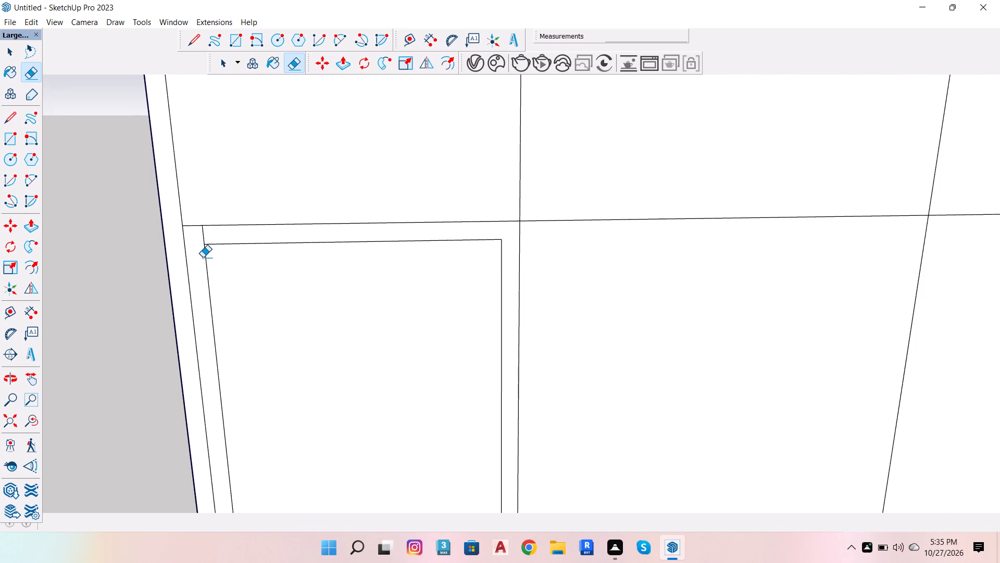
scroll(198, 255, "up", 5)
left_click_drag(201, 231, 215, 227)
scroll(230, 253, "down", 13)
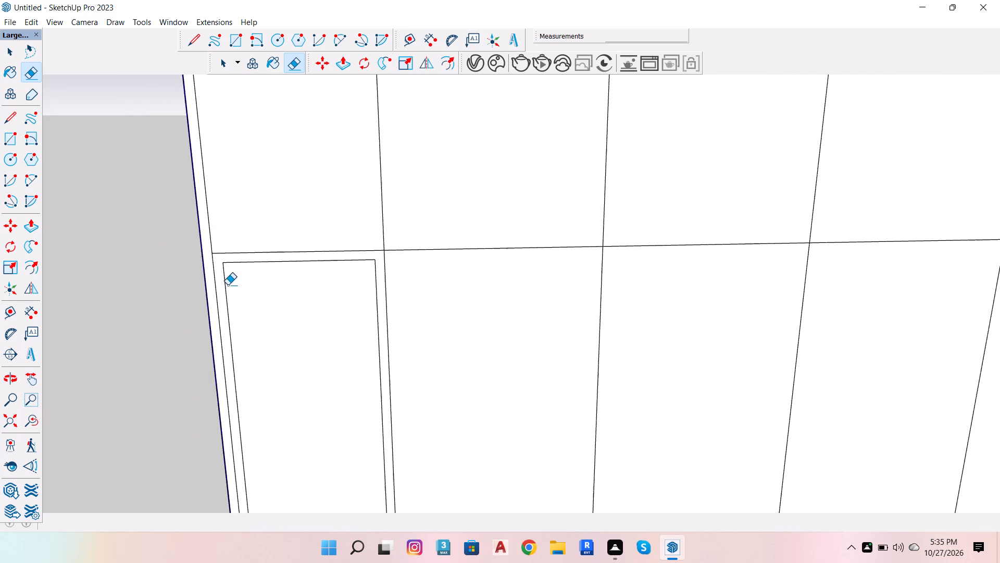
scroll(222, 295, "down", 7)
scroll(356, 262, "down", 5)
key("Escape")
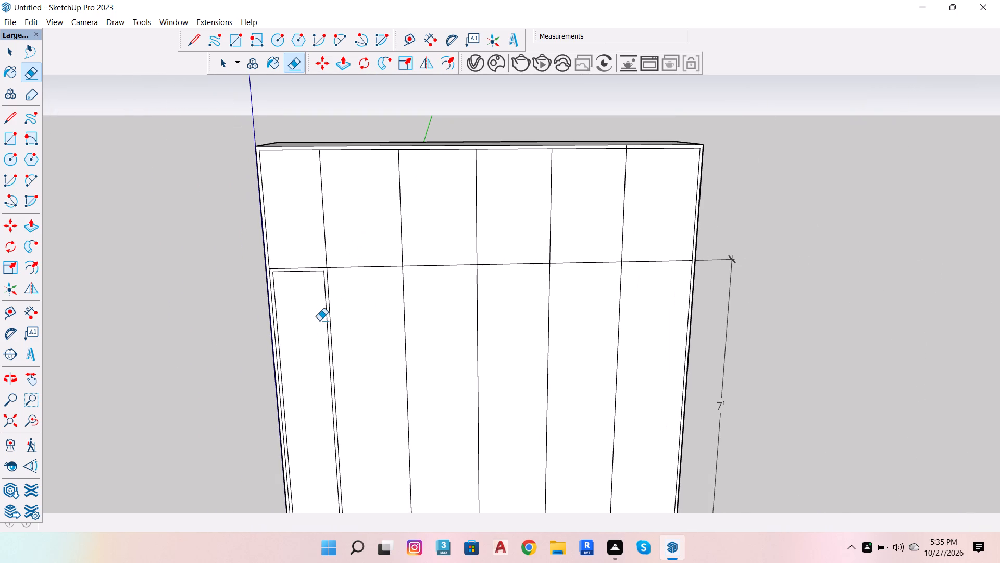
Copy the top edge of the first lower panel's inner outline 11 downward along the blue axis.
key("space")
scroll(285, 298, "up", 5)
left_click(311, 251)
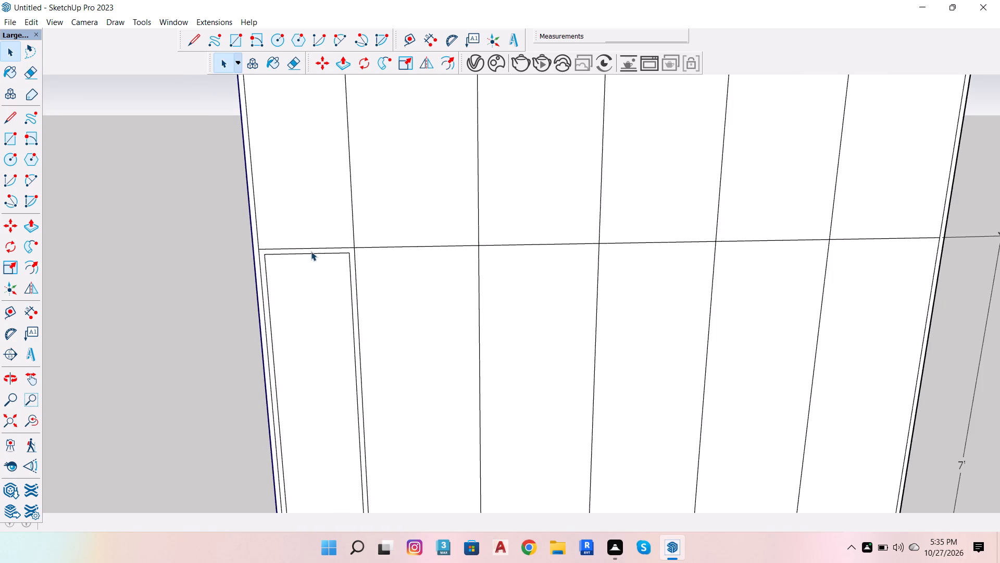
left_click(318, 256)
left_click(324, 253)
key("m")
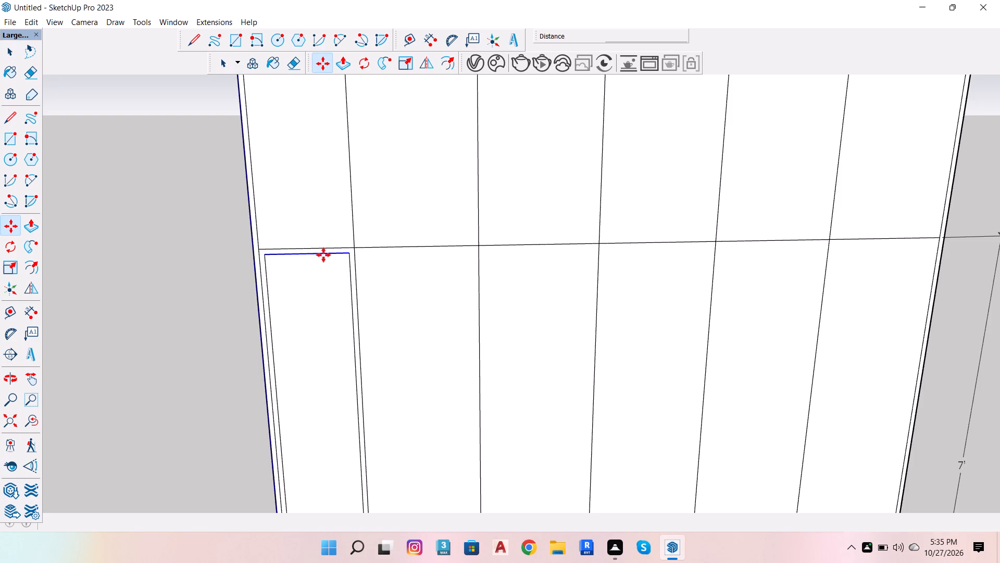
left_click(323, 255)
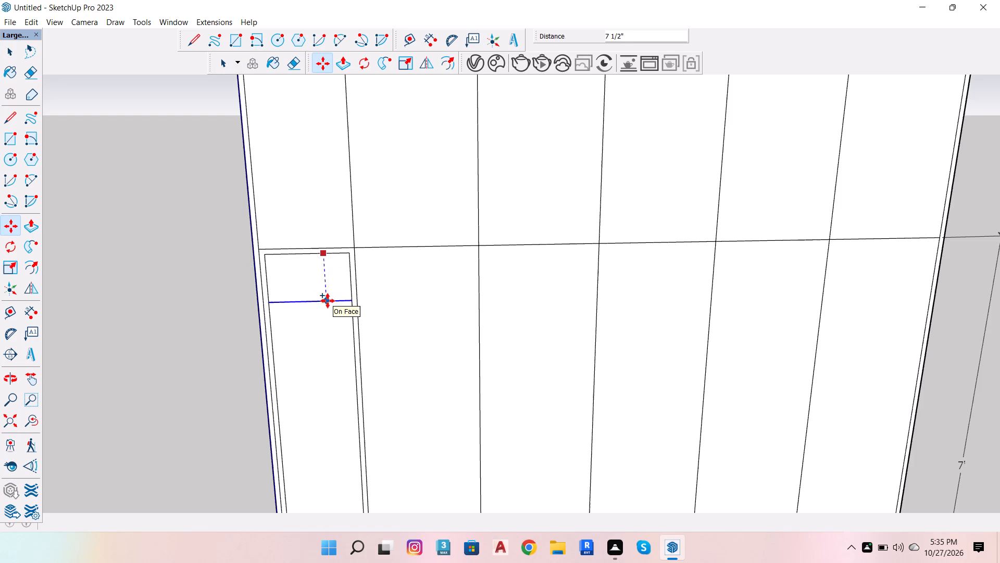
key("Down")
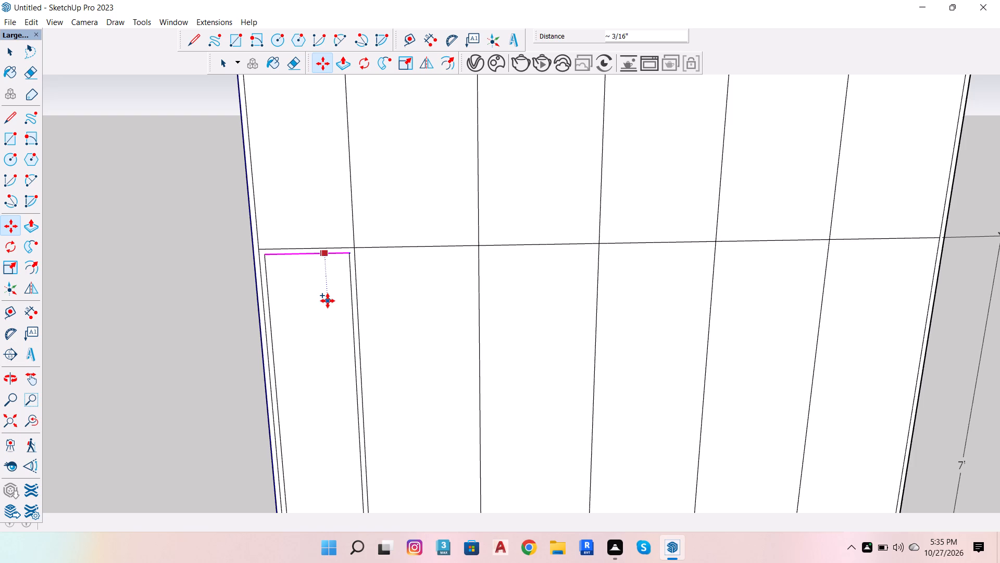
key("Right")
key("Left")
key("Down")
key("Up")
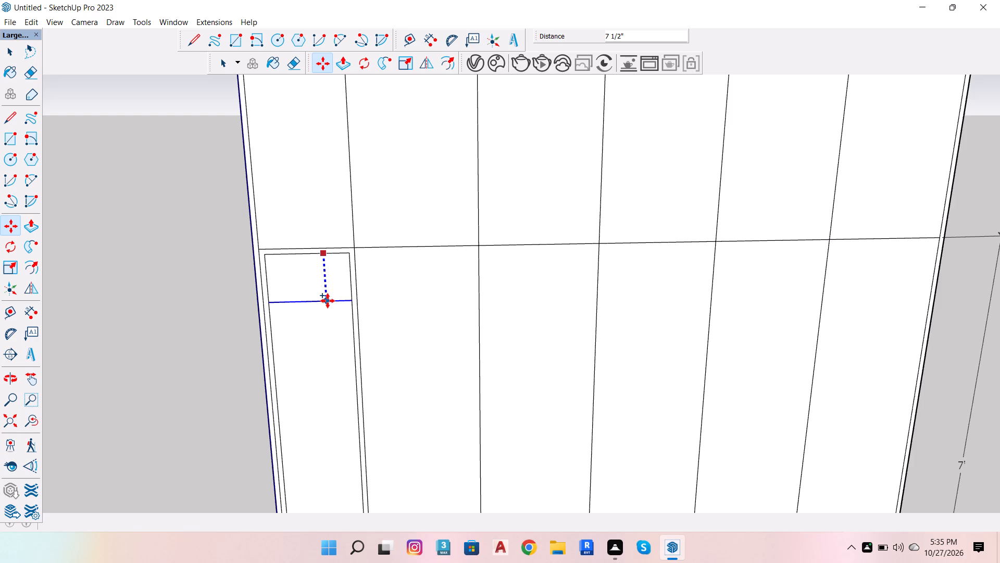
type("11")
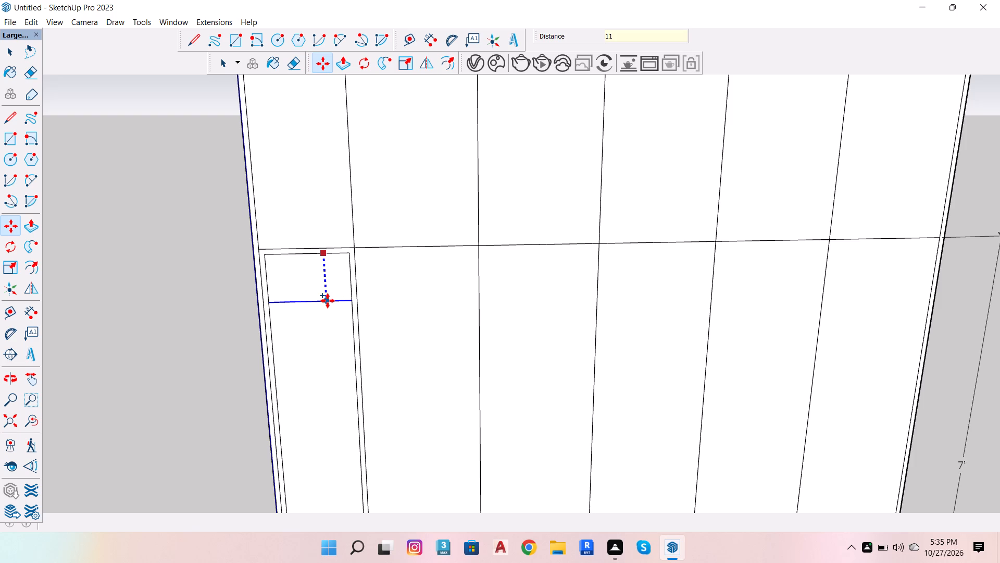
key("Return")
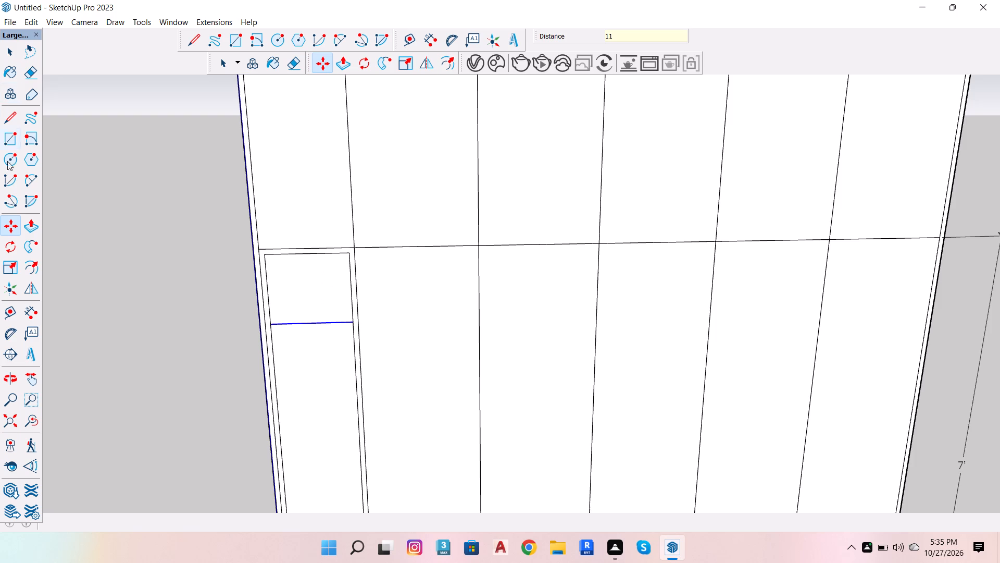
Copy the new horizontal edge .8 downward to form the first shelf strip in the lower panel.
left_click(333, 323)
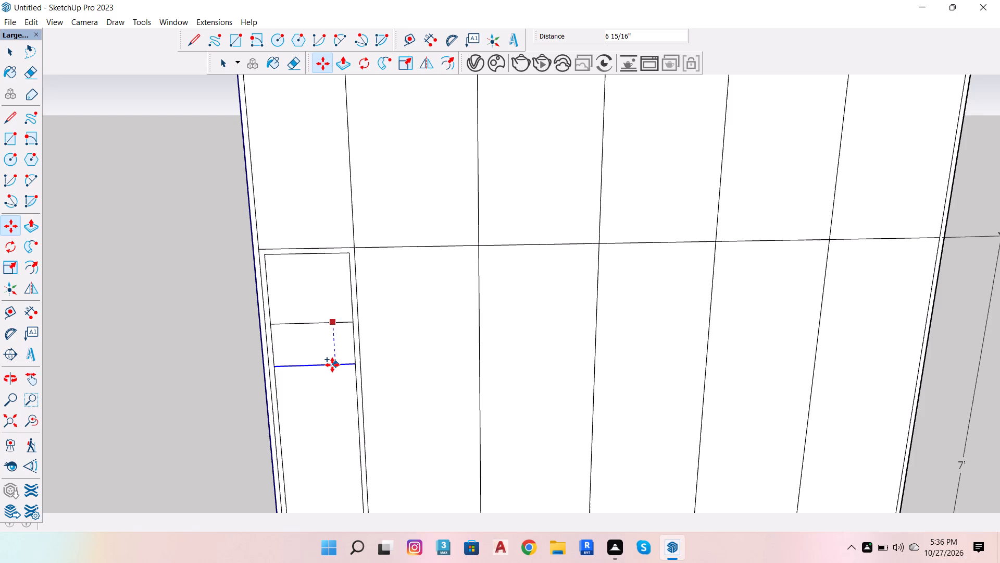
type(".8")
key("Return")
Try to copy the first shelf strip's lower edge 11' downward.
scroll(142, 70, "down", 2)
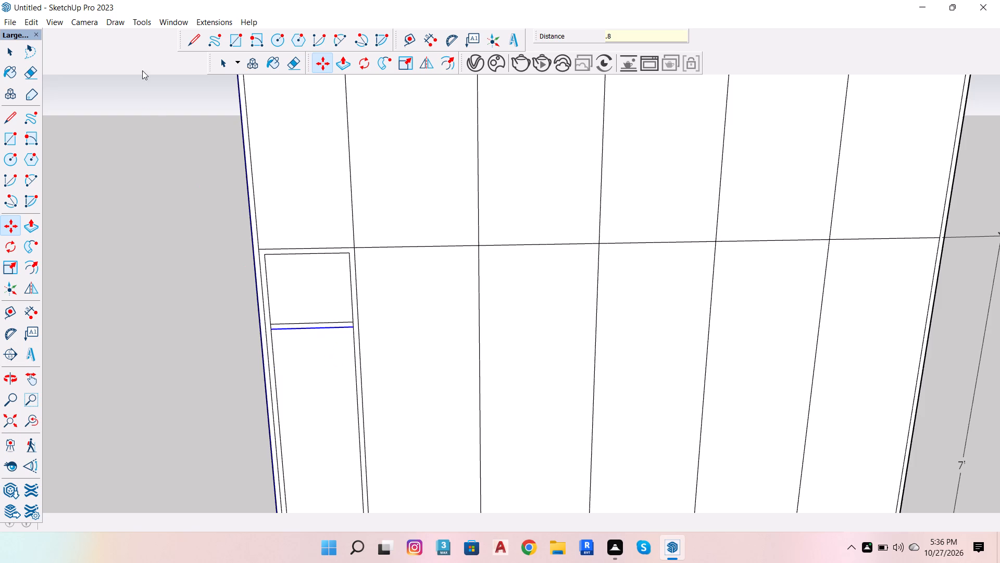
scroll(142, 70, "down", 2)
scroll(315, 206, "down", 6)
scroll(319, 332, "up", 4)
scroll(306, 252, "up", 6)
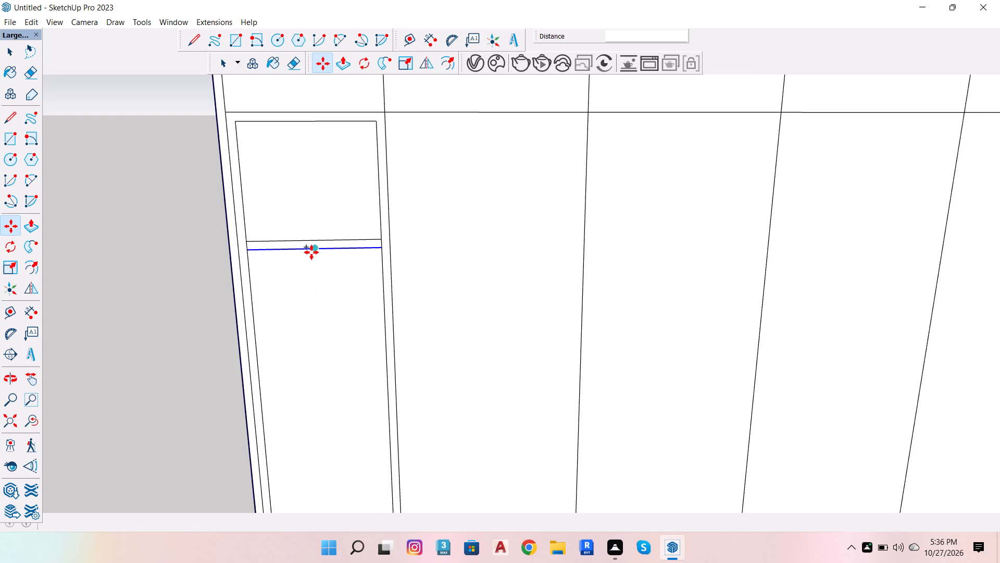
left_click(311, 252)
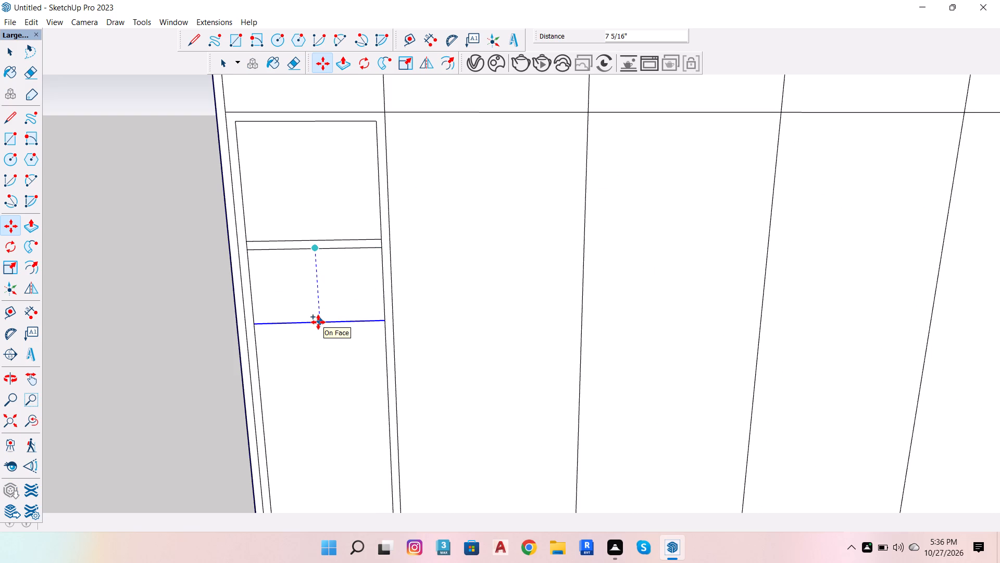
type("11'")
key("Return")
Copy the first shelf strip's lower edge 11 downward along the blue axis.
scroll(309, 161, "down", 2)
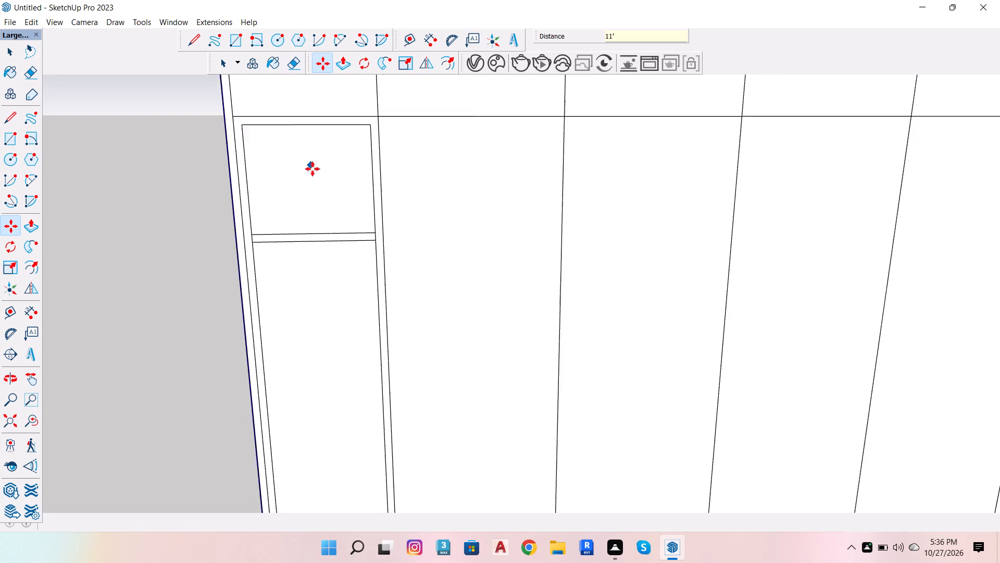
scroll(312, 169, "down", 3)
scroll(336, 270, "down", 6)
scroll(341, 279, "up", 5)
scroll(299, 216, "up", 1)
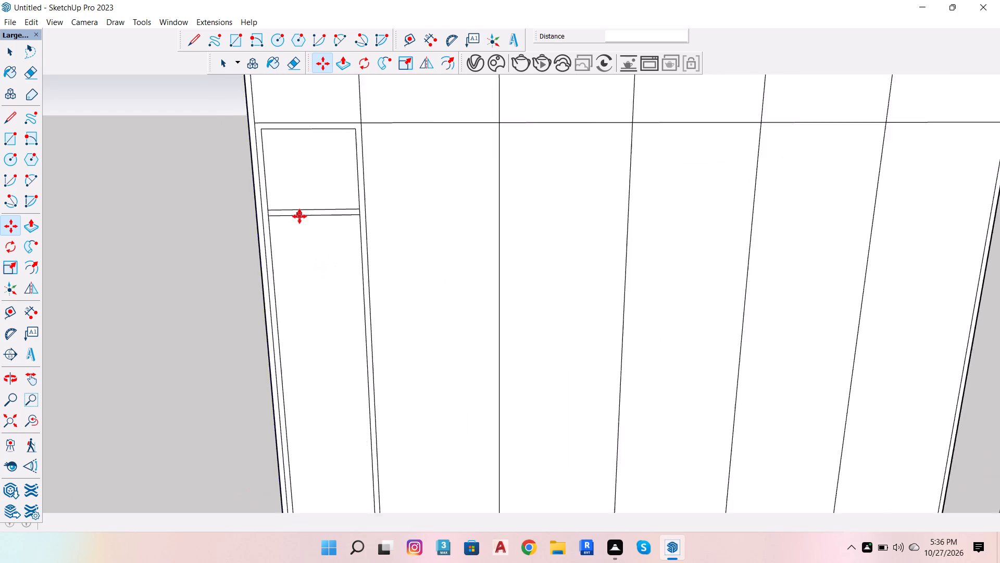
scroll(299, 216, "up", 2)
left_click(299, 216)
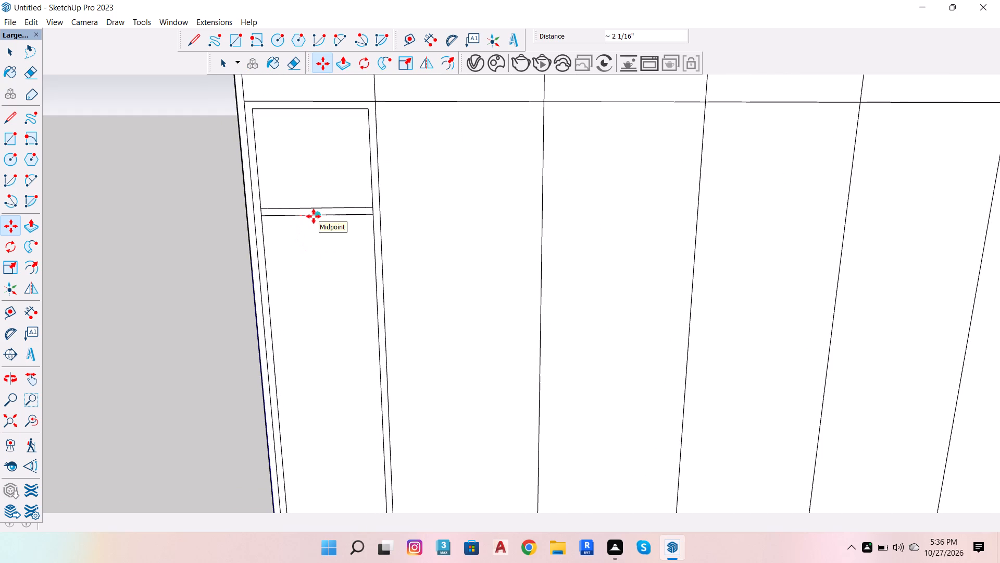
key("space")
left_click(314, 216)
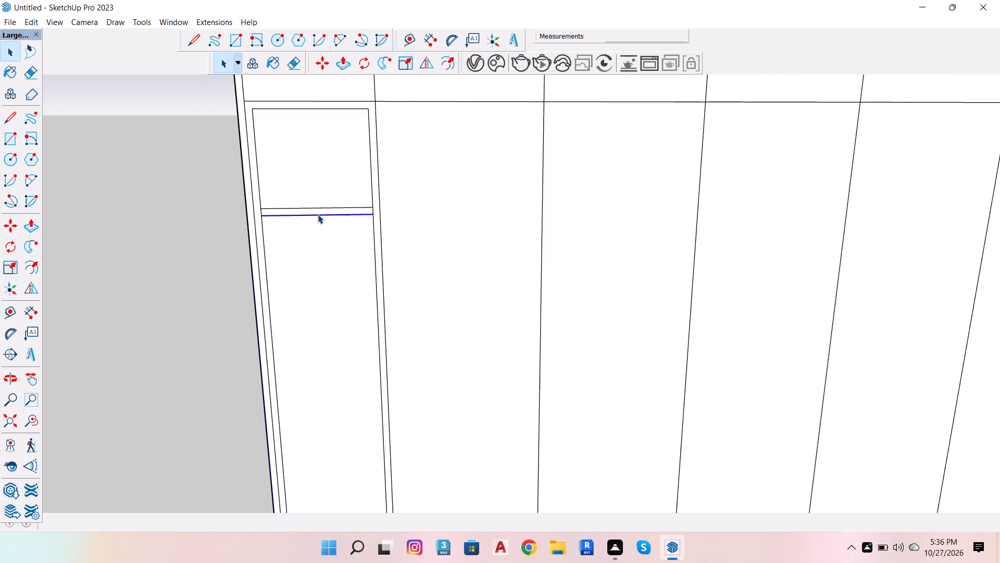
key("m")
left_click(317, 214)
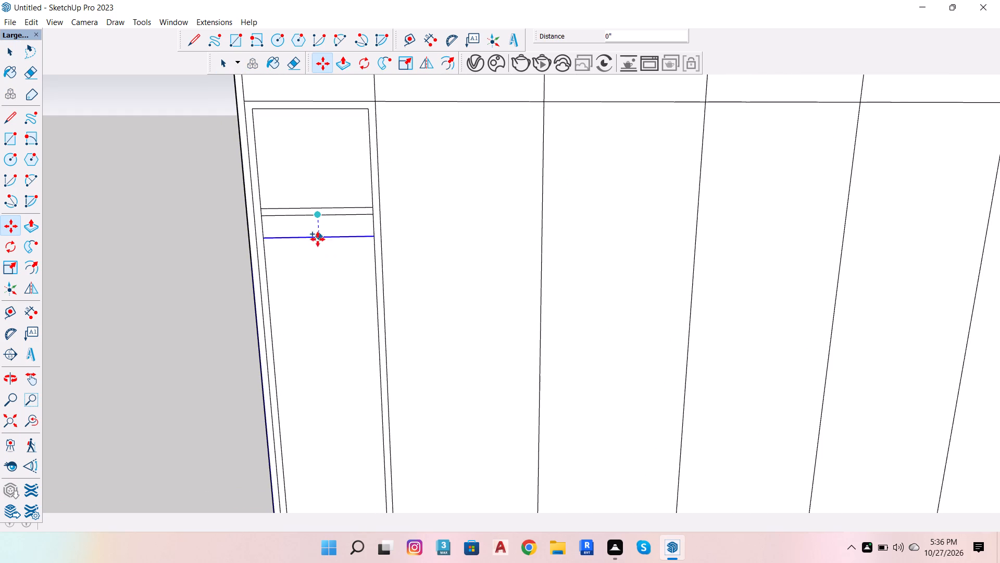
key("Up")
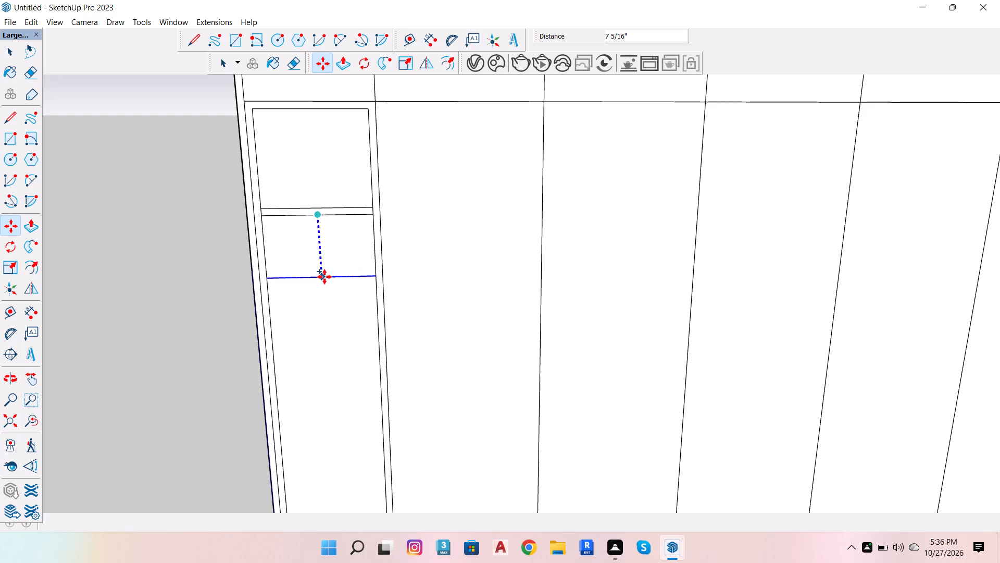
type("11")
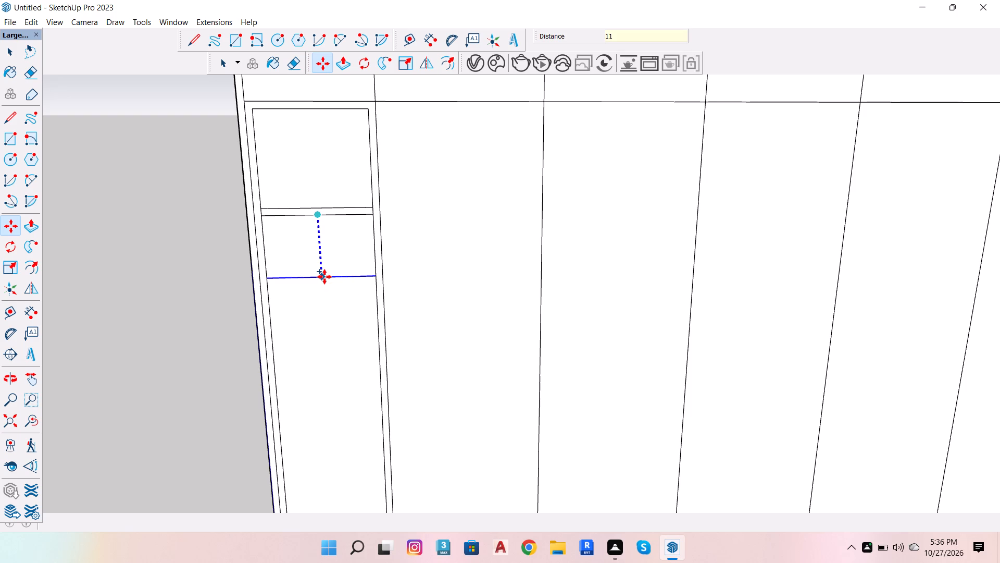
key("Return")
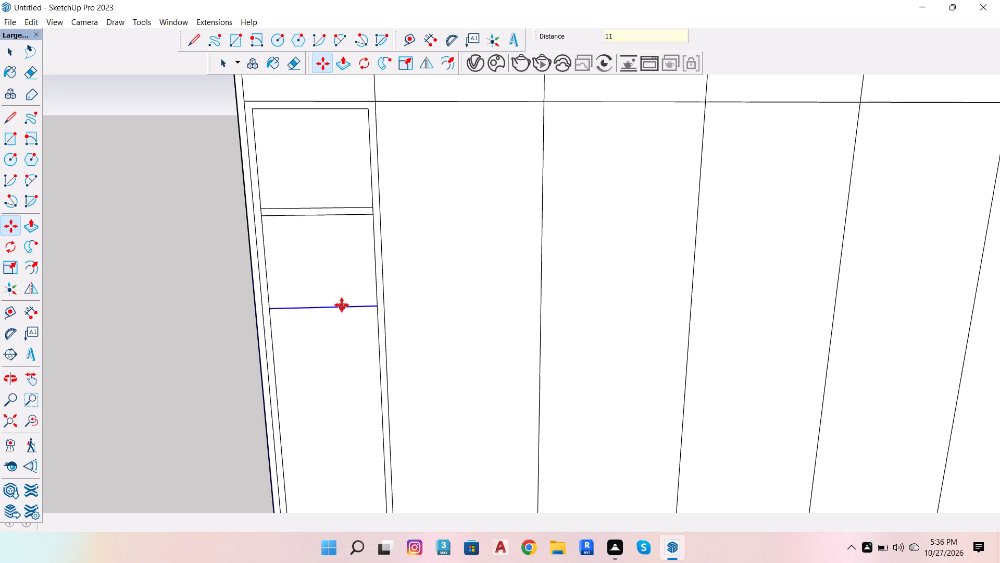
Copy that new horizontal edge .8 downward to form the second shelf strip.
left_click(342, 305)
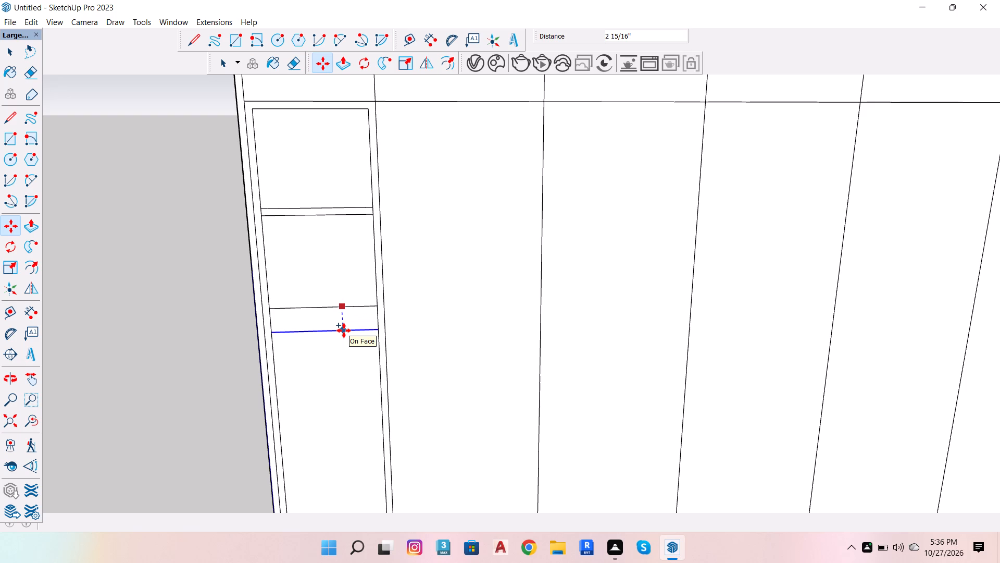
type(".8")
key("Return")
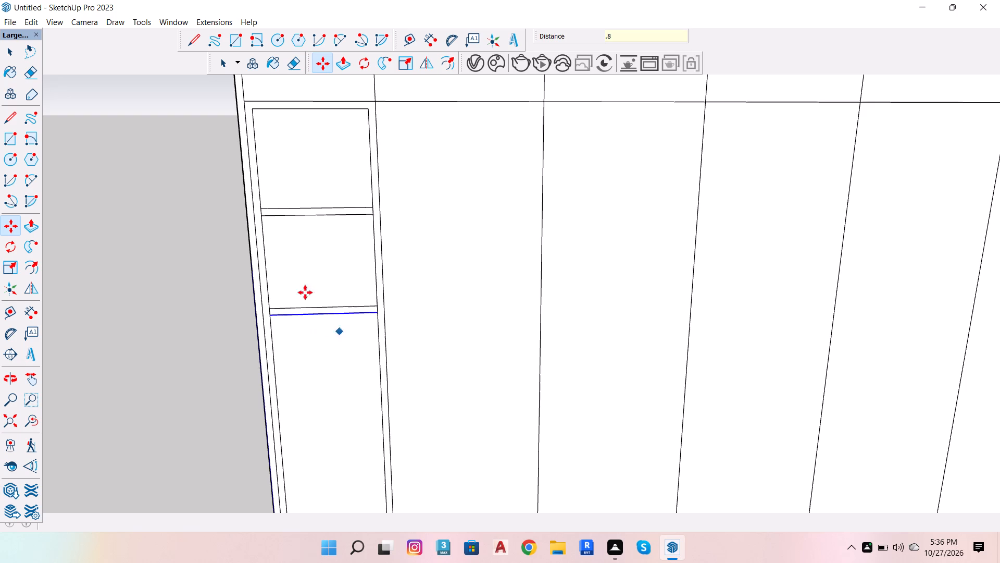
Copy the second shelf strip's lower edge 11 downward within the first lower panel.
scroll(240, 158, "down", 6)
scroll(277, 261, "up", 7)
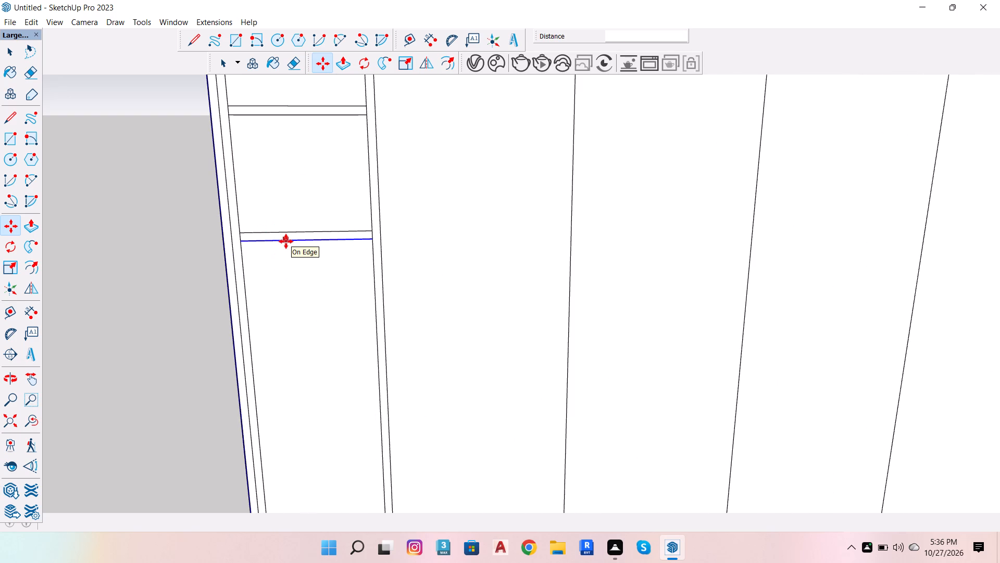
left_click(286, 241)
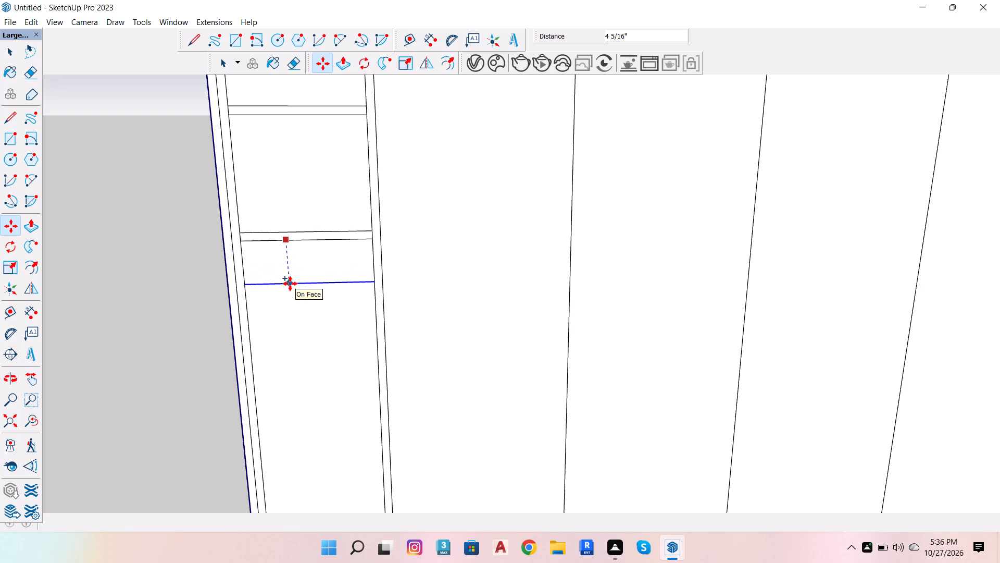
type("11")
key("Return")
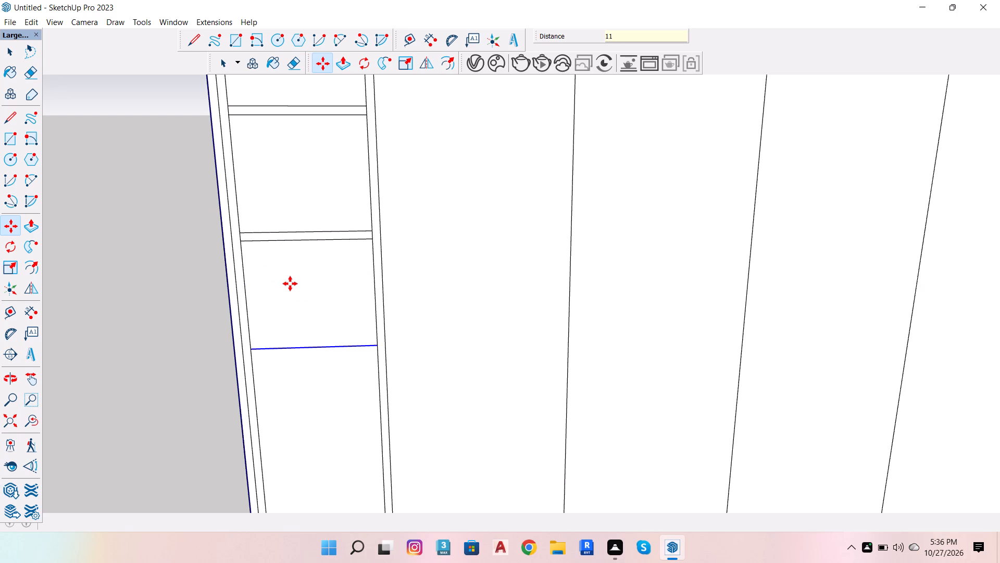
Copy the newest horizontal edge in the first lower panel .8 downward to form the third shelf strip.
scroll(289, 234, "down", 6)
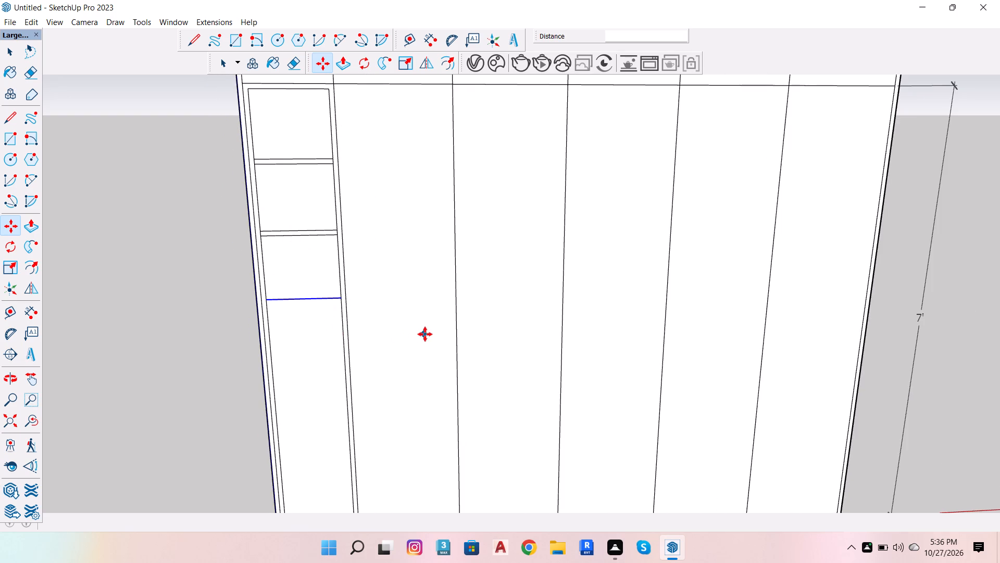
scroll(425, 334, "down", 5)
scroll(321, 329, "up", 4)
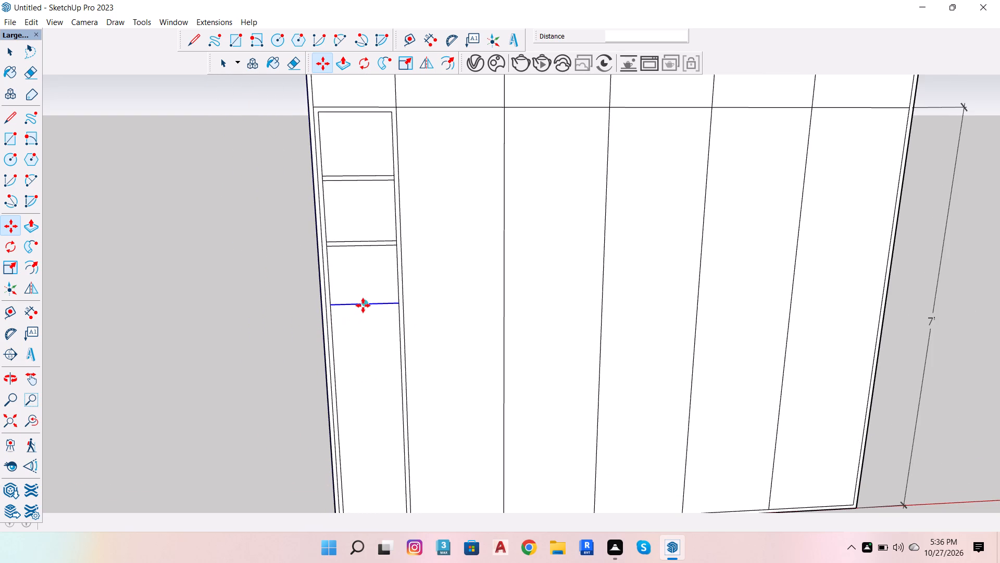
left_click(363, 305)
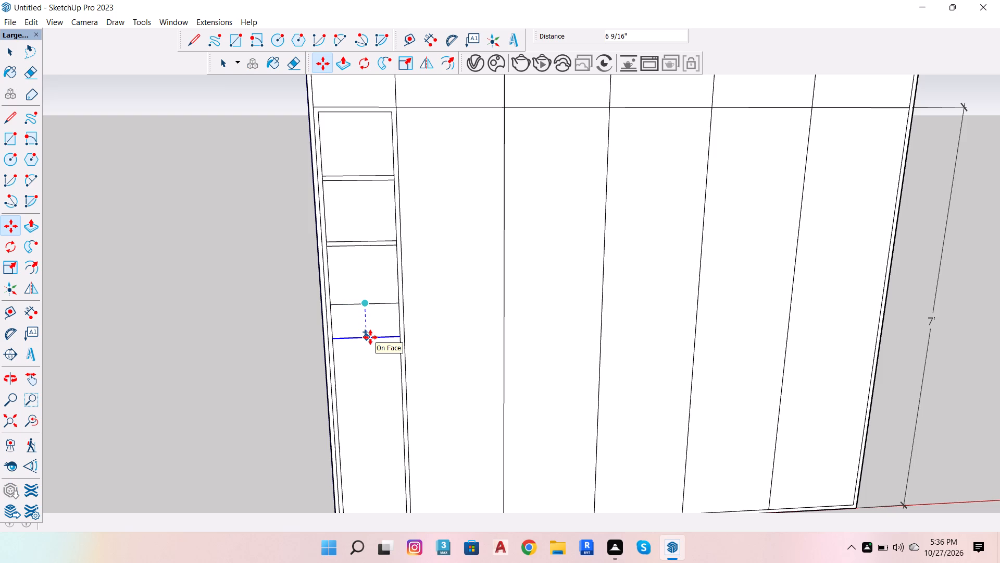
type(".8")
key("Return")
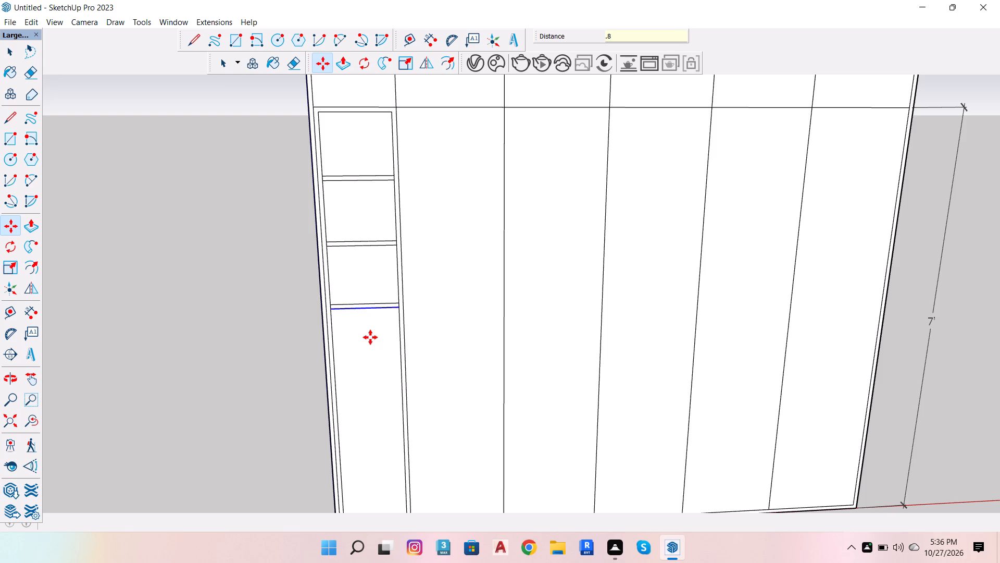
Form the fourth shelf strip by copying the third strip's lower edge 11 downward and that copy .8 further down.
scroll(385, 149, "down", 4)
scroll(376, 308, "up", 3)
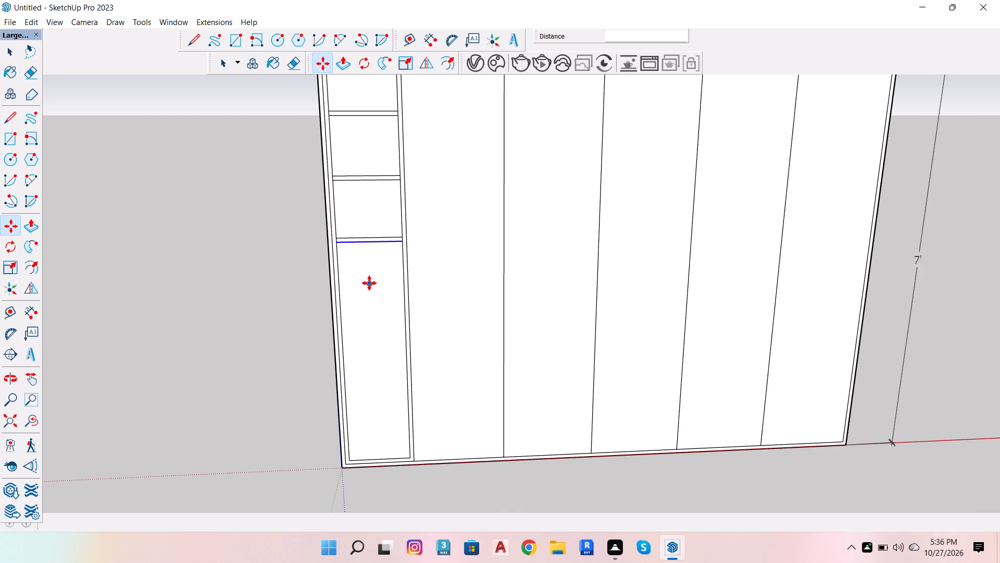
scroll(388, 249, "up", 3)
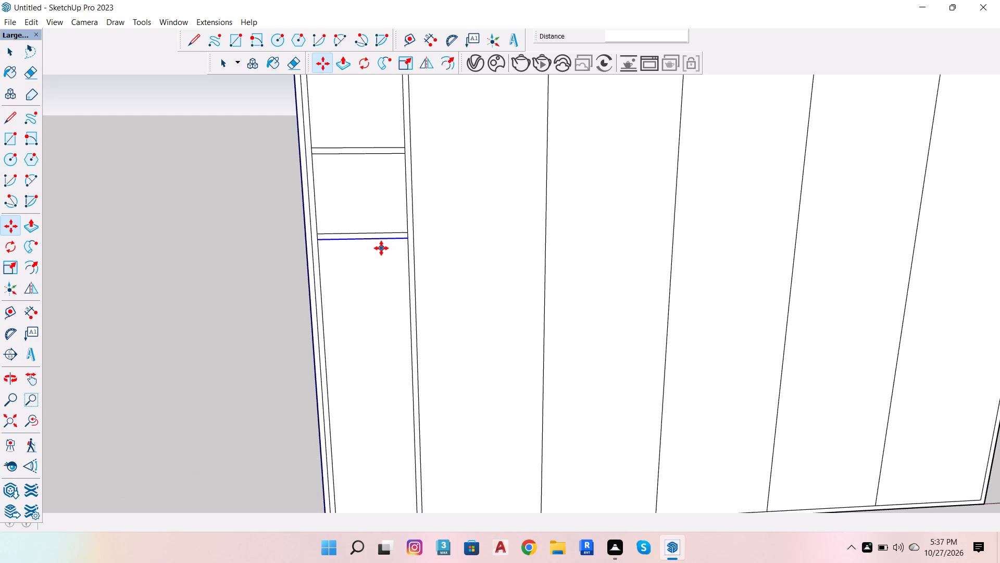
left_click(389, 239)
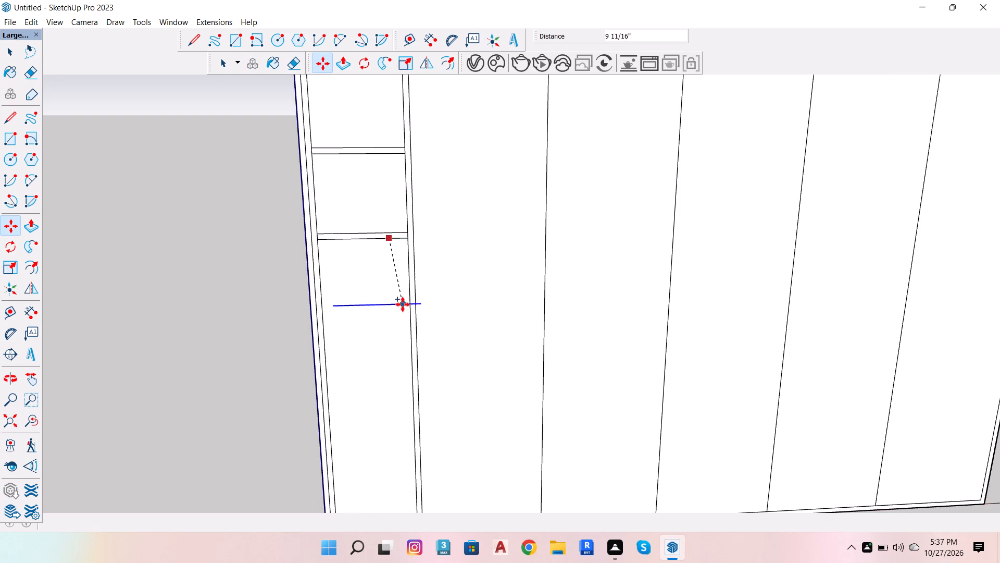
type("11")
key("Return")
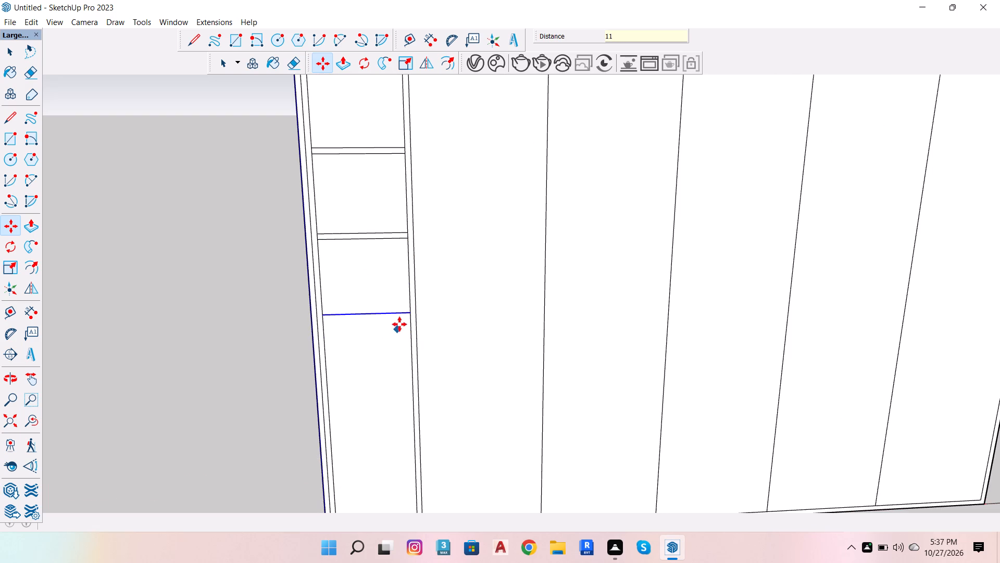
left_click(398, 312)
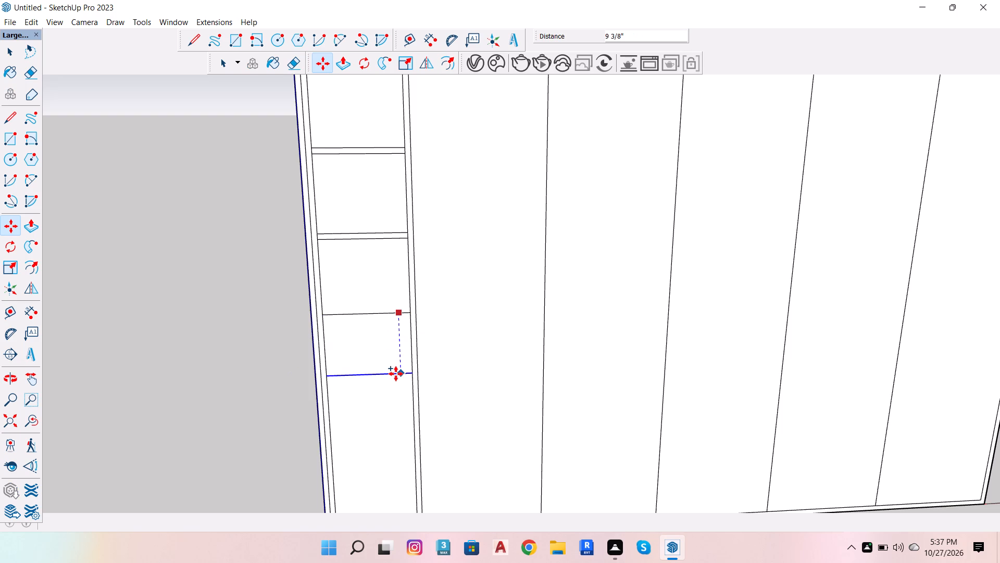
type(".8")
key("Return")
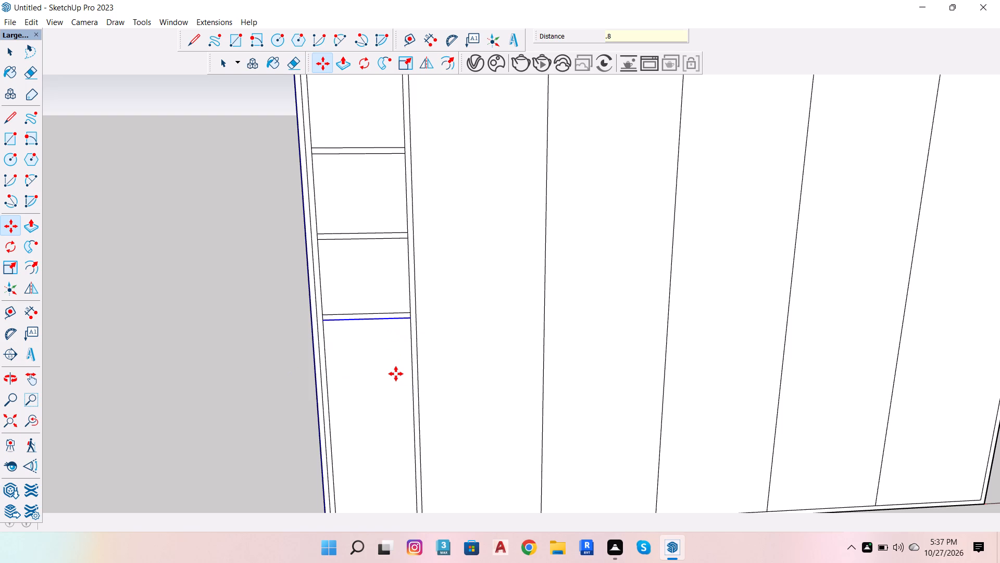
Form the fifth shelf strip by copying the fourth strip's lower edge 11 downward and that copy .8 further down.
scroll(509, 198, "down", 6)
scroll(434, 296, "up", 9)
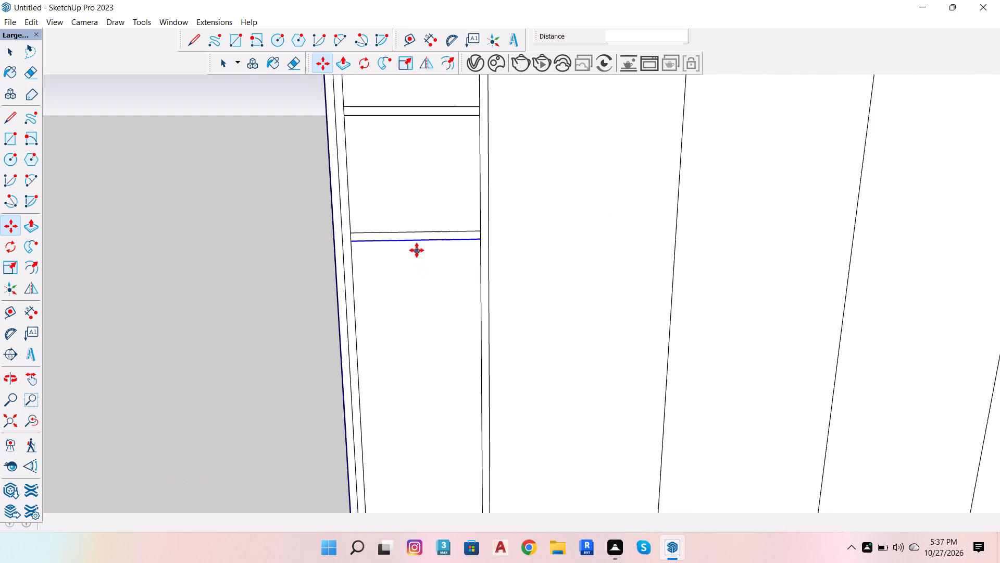
left_click(422, 241)
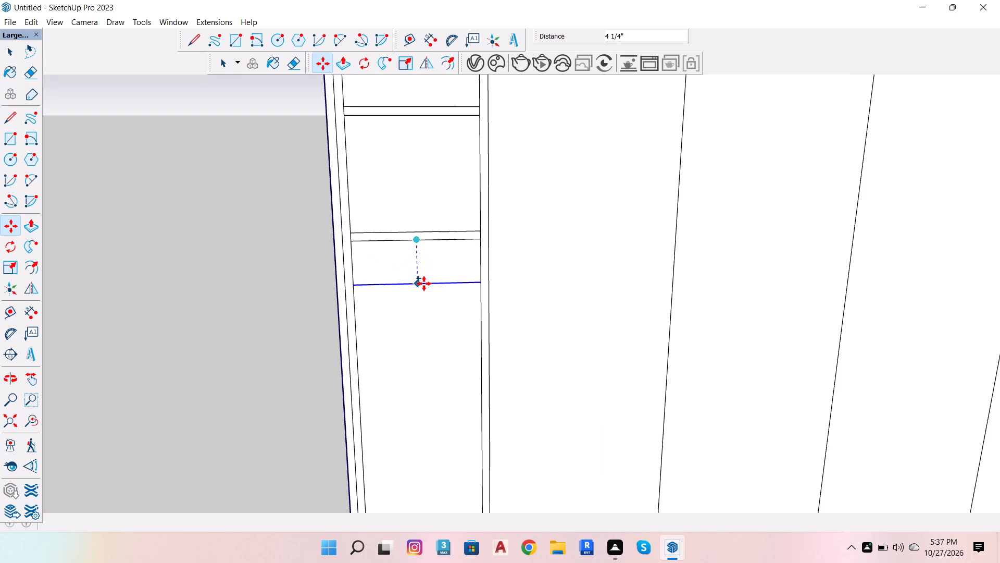
type("11")
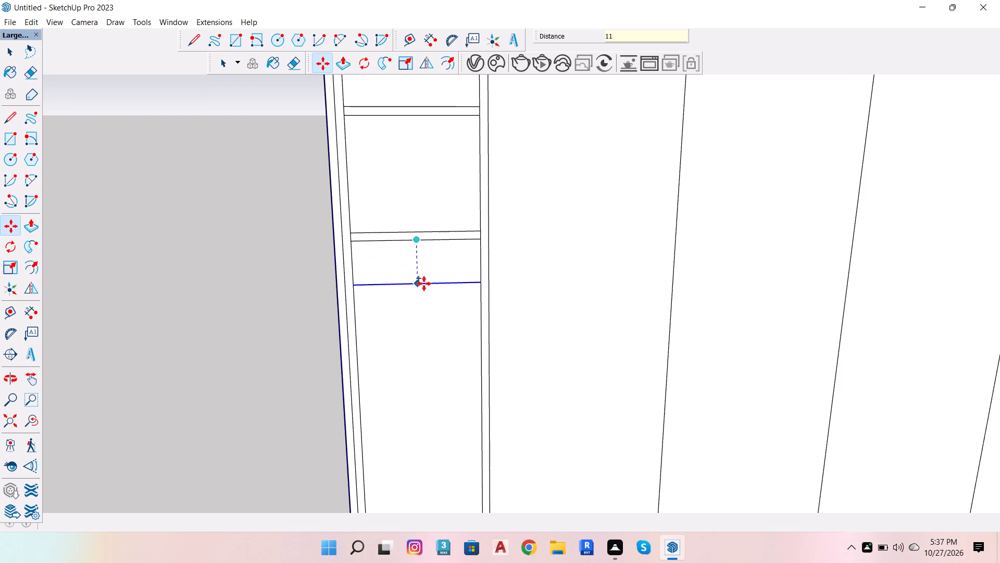
key("Return")
scroll(424, 284, "down", 9)
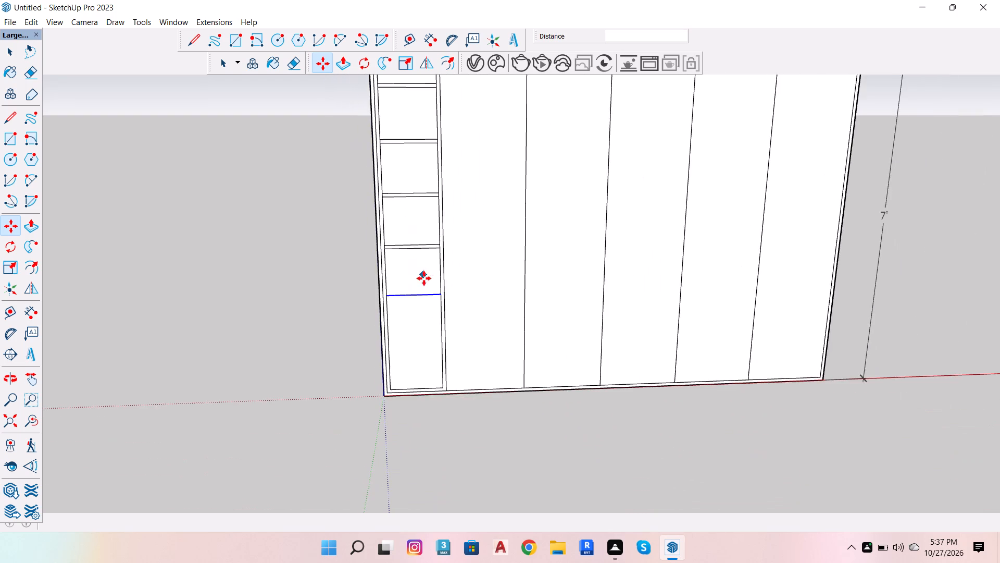
scroll(426, 292, "up", 4)
left_click(418, 289)
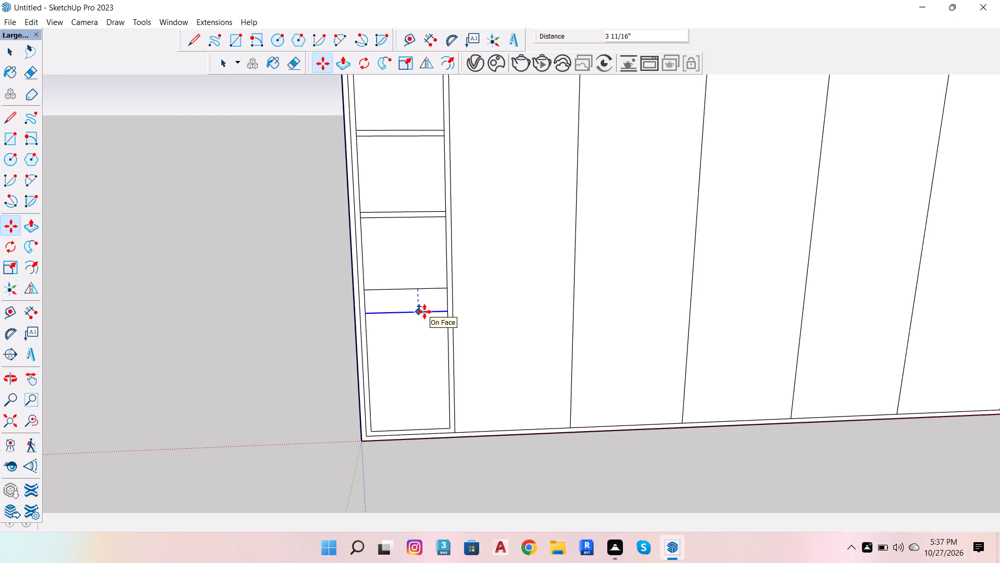
type(".8")
key("Return")
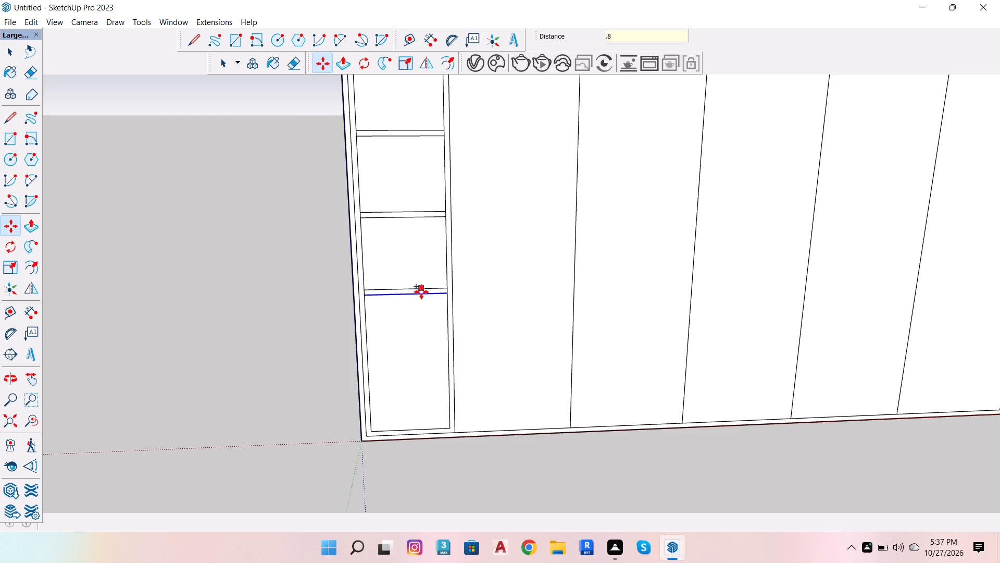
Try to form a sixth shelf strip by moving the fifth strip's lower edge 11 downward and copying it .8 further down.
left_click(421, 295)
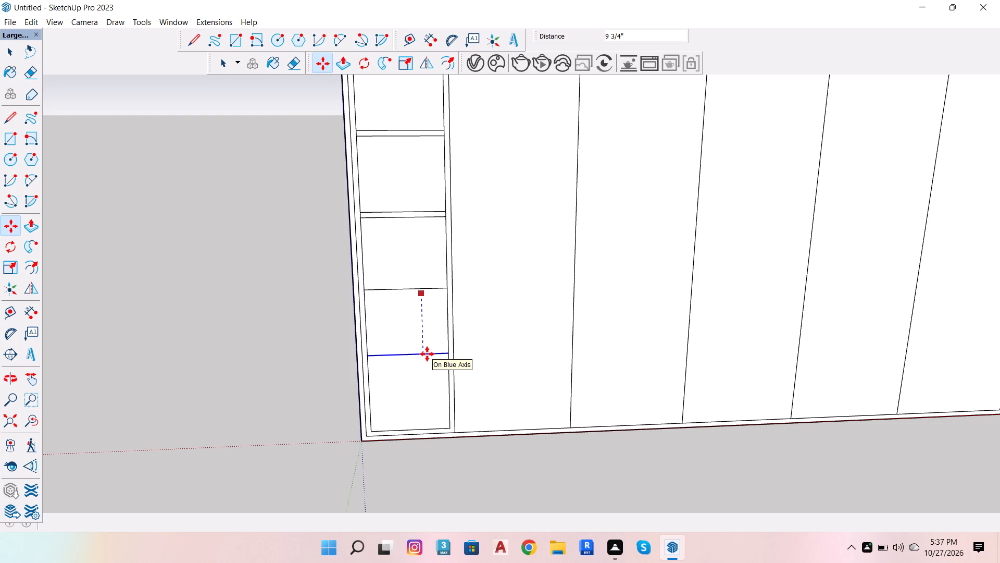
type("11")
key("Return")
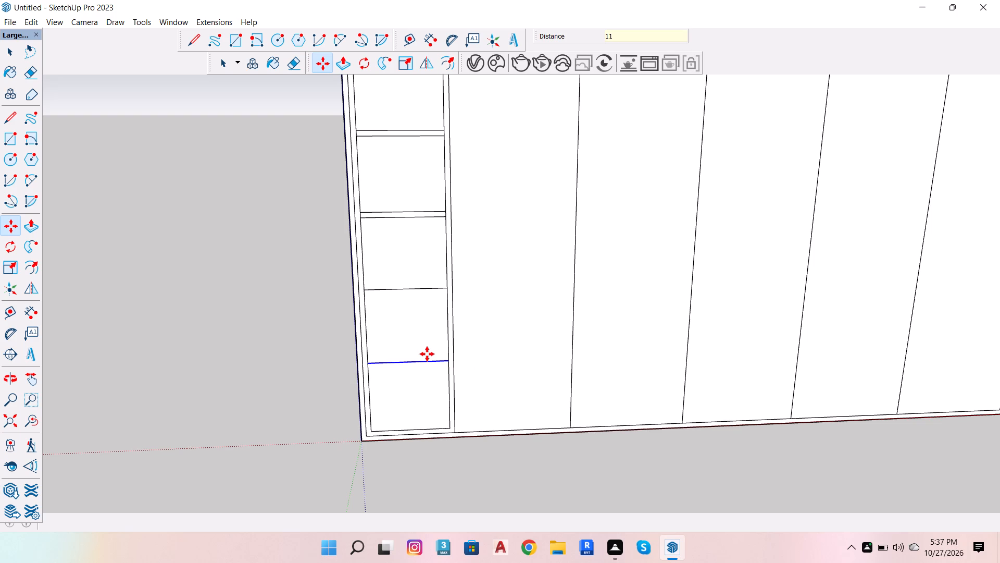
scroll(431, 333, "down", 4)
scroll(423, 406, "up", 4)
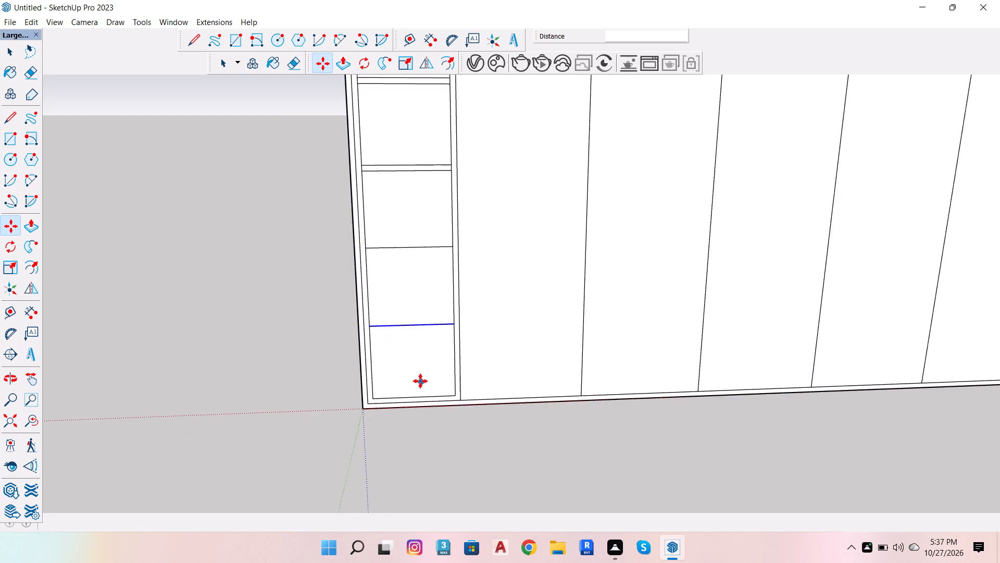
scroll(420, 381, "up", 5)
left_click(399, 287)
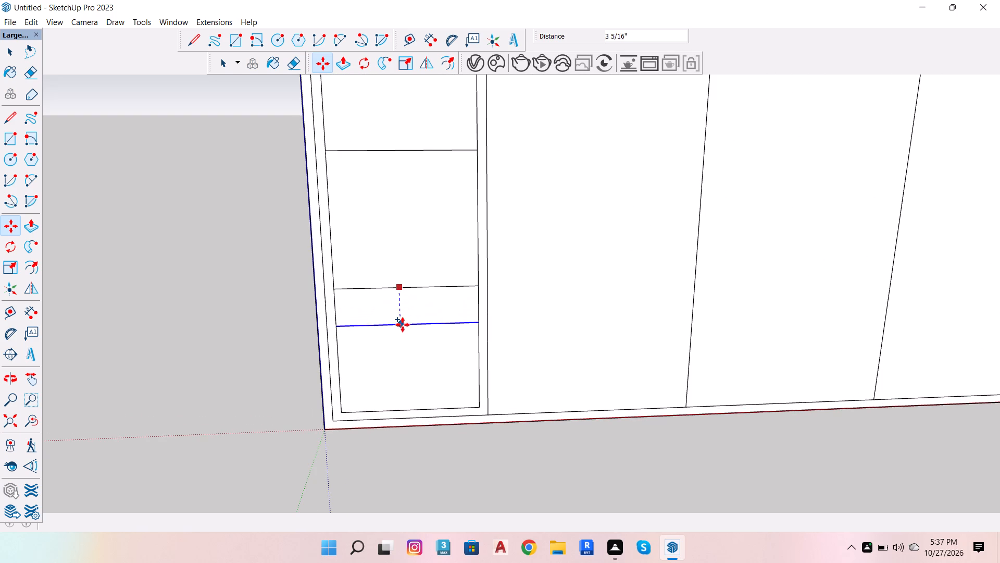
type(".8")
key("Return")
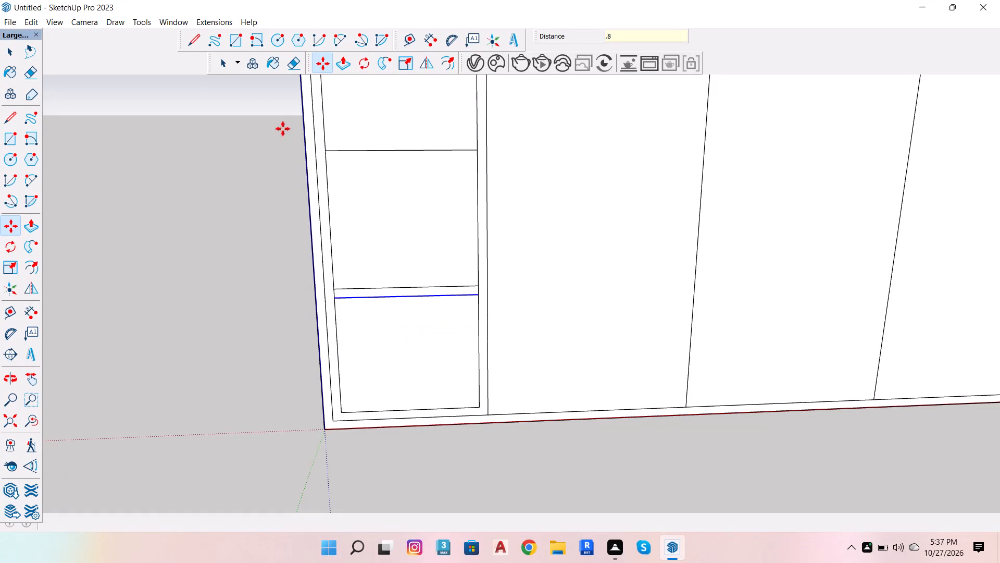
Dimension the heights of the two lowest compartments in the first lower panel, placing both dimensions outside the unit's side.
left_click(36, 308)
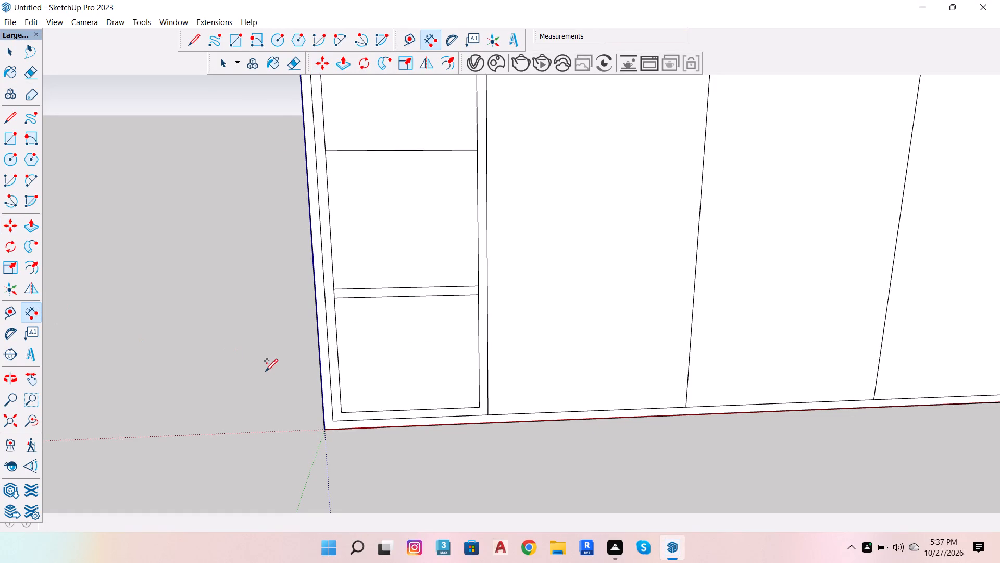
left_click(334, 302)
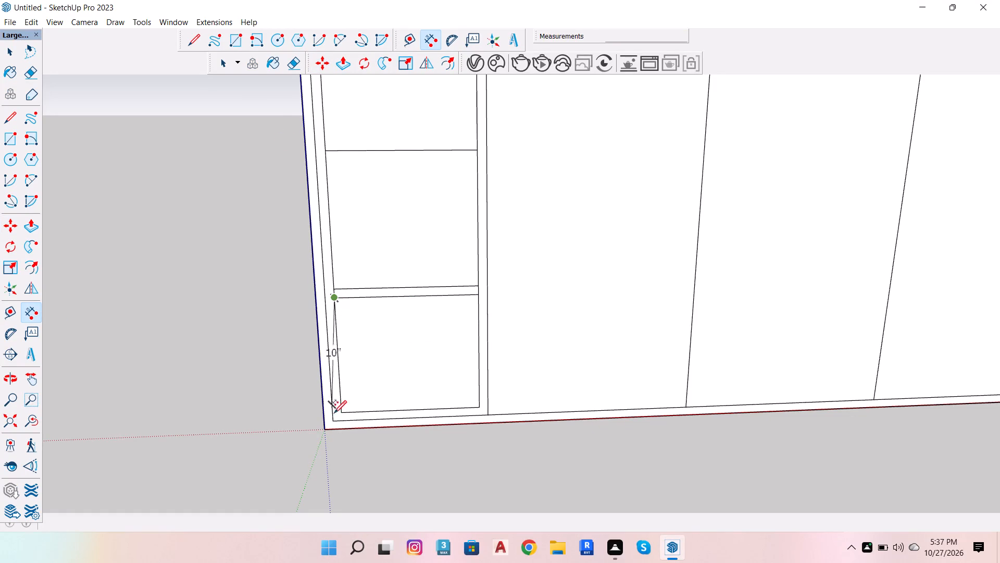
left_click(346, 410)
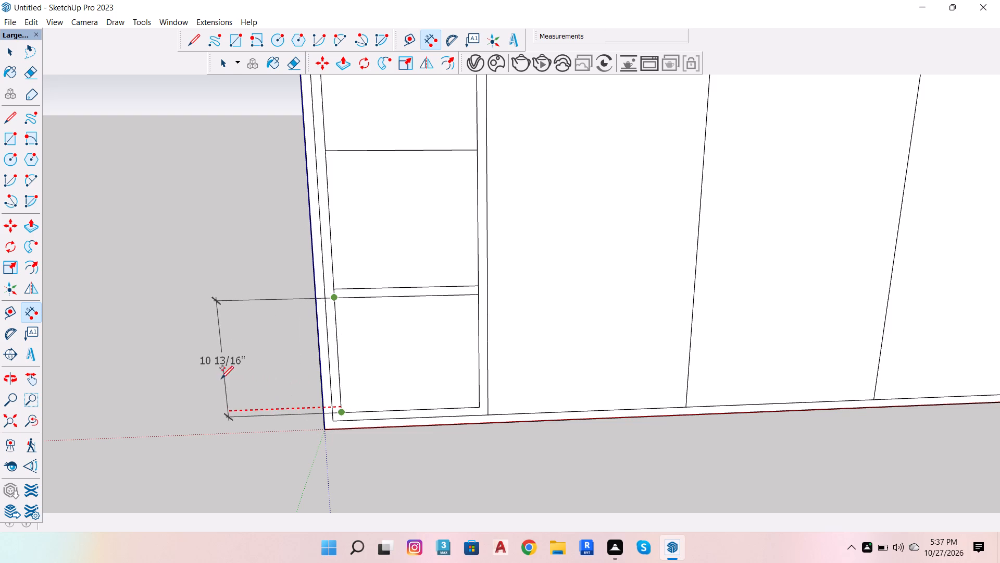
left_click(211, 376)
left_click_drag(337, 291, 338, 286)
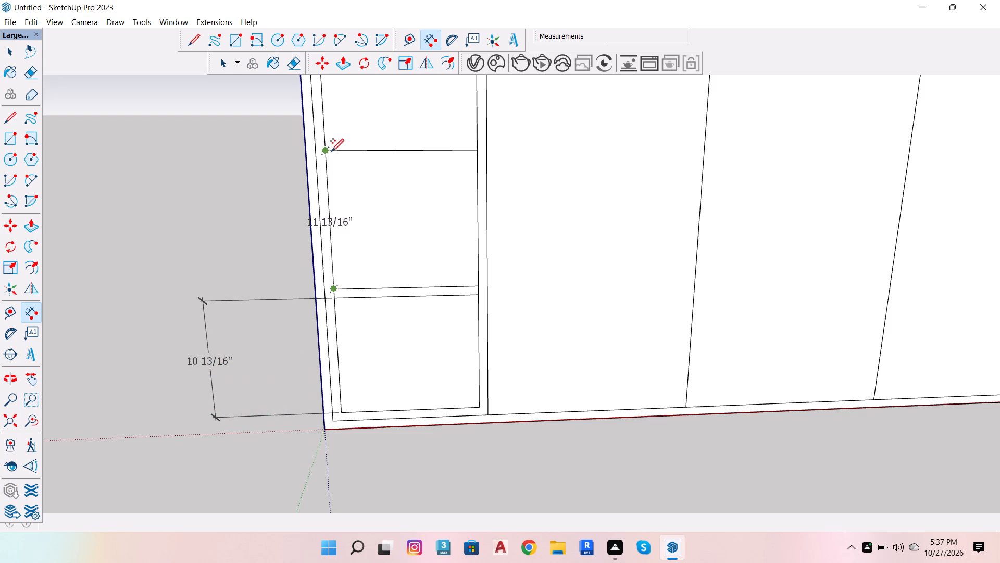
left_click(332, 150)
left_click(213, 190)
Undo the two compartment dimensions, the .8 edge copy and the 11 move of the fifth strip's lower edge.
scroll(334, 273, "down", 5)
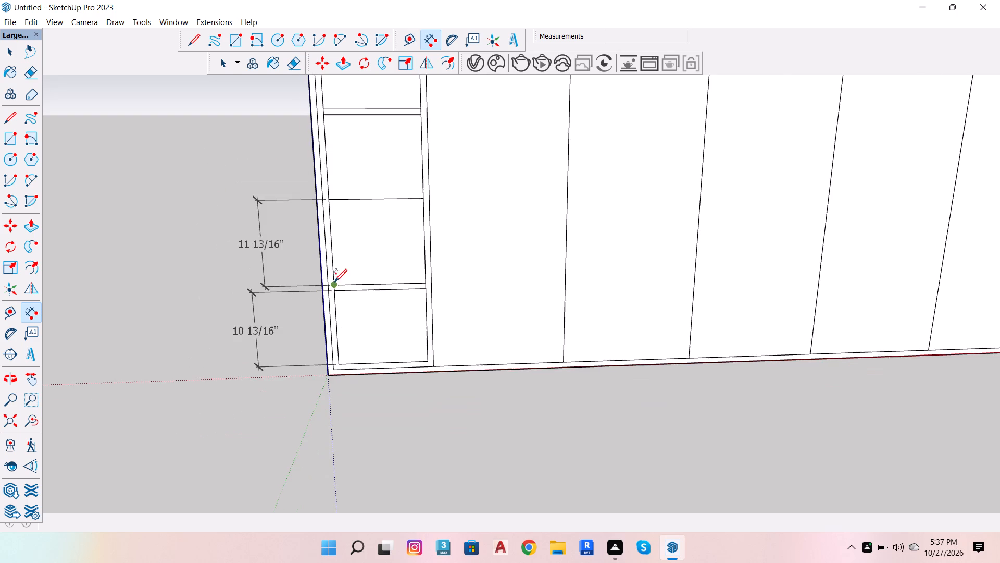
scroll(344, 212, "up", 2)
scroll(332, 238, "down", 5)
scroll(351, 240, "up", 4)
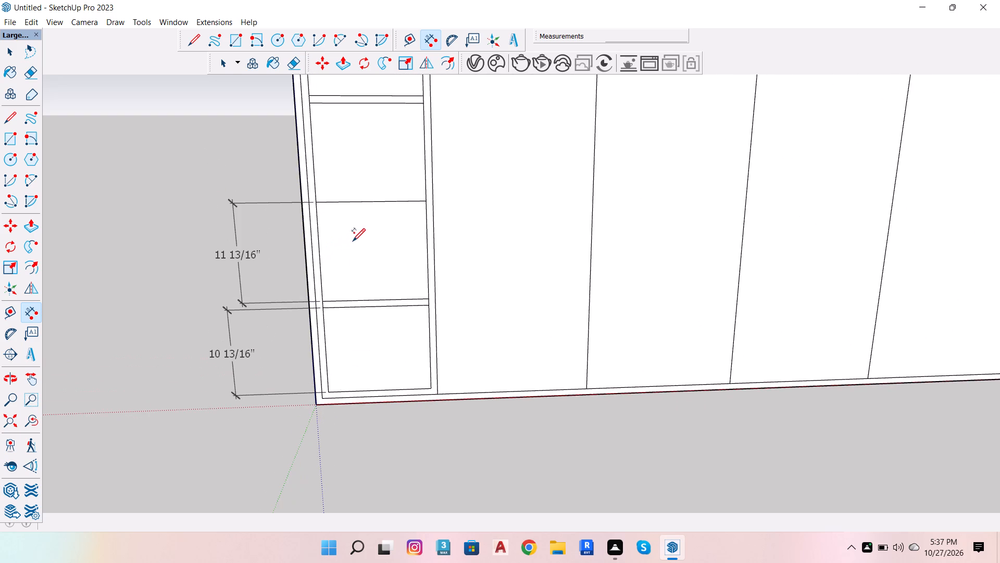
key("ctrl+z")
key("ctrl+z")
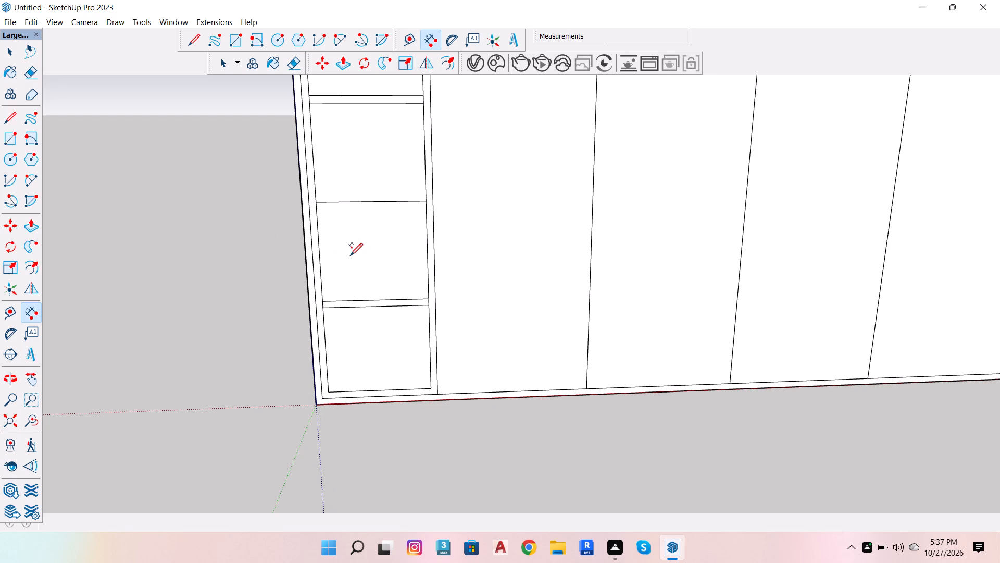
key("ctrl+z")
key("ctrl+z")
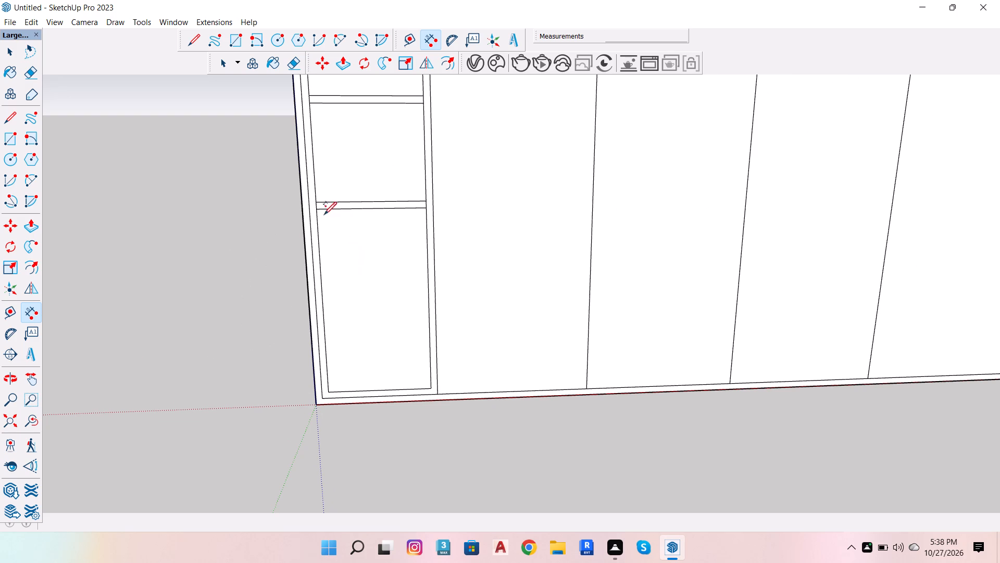
Dimension the height from the fifth shelf strip's lower edge to the panel's inner bottom edge, placed outside the unit's side.
left_click(316, 211)
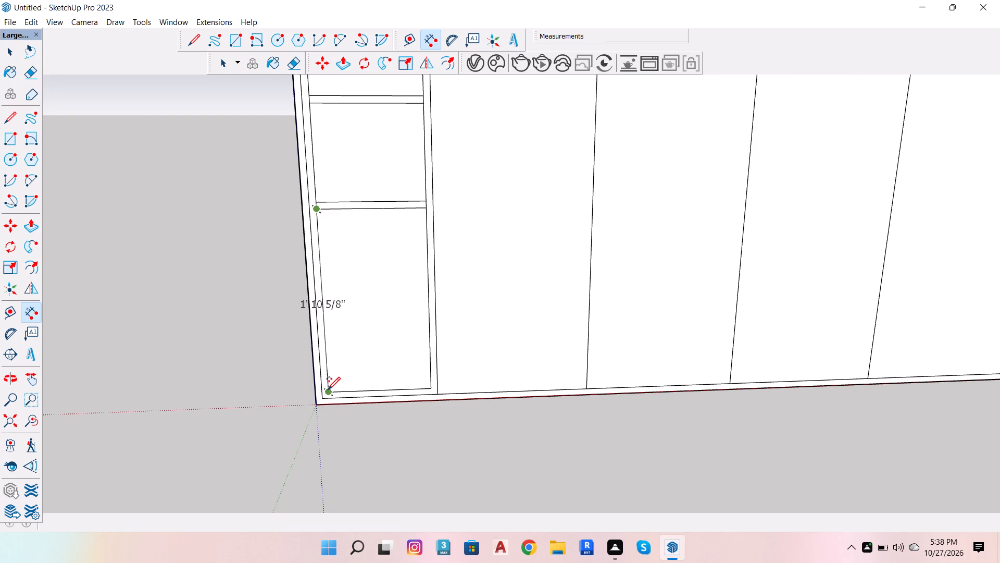
left_click(328, 389)
left_click(264, 363)
scroll(379, 359, "down", 1)
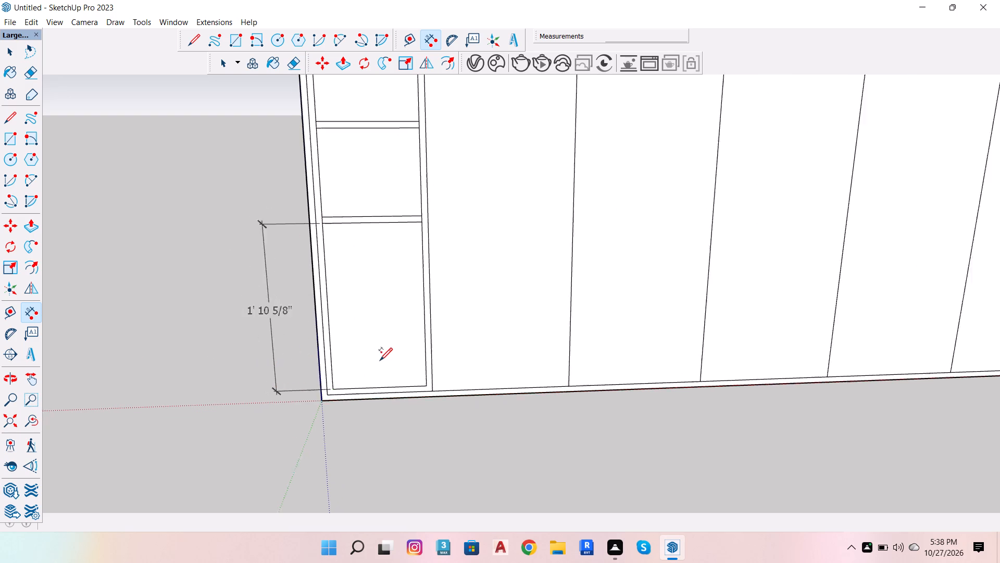
scroll(380, 360, "down", 1)
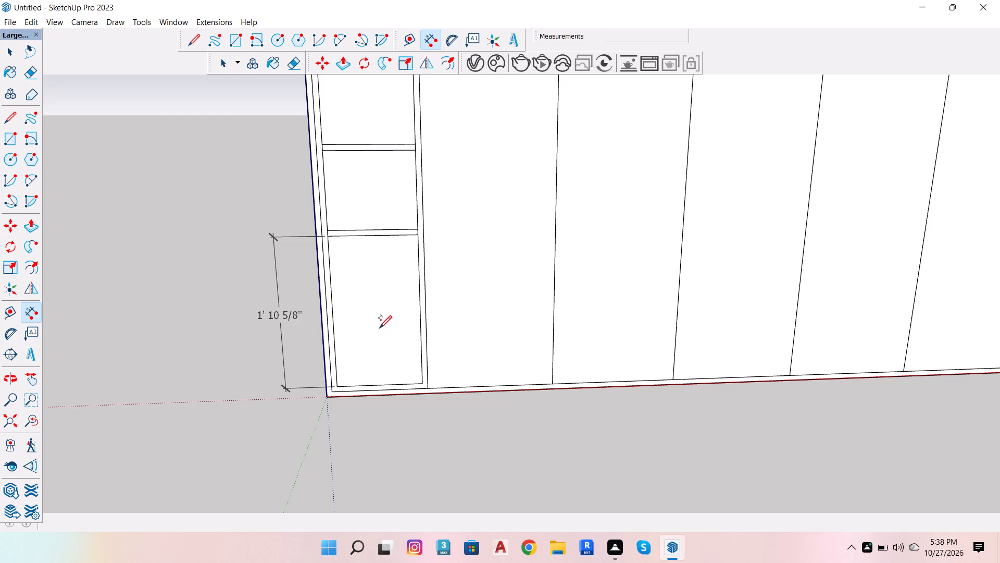
key("Escape")
key("Escape")
key("Escape")
key("Escape")
key("Escape")
Delete the height dimension of the bottom compartment outside the unit's side.
scroll(409, 330, "down", 5)
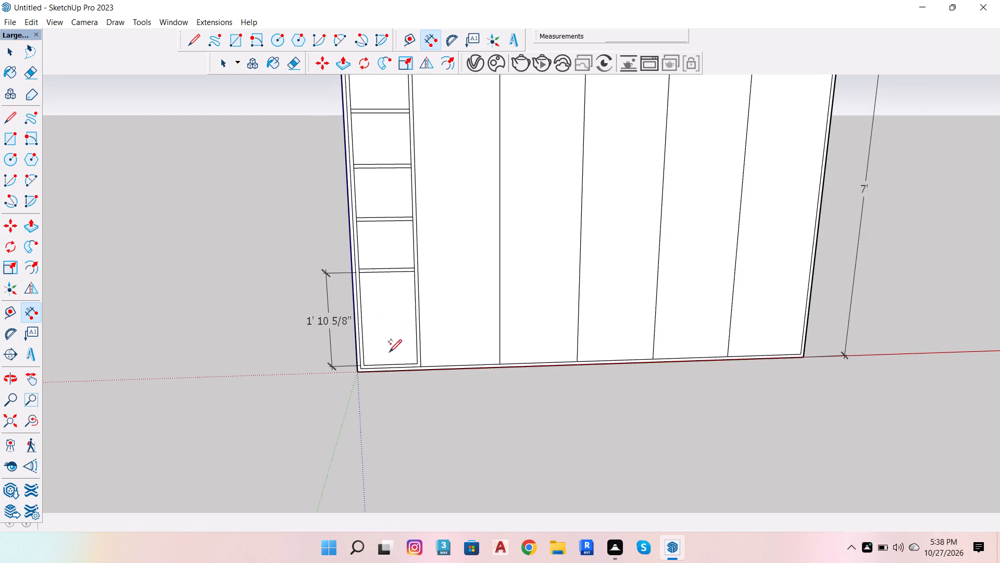
key("space")
scroll(451, 428, "down", 5)
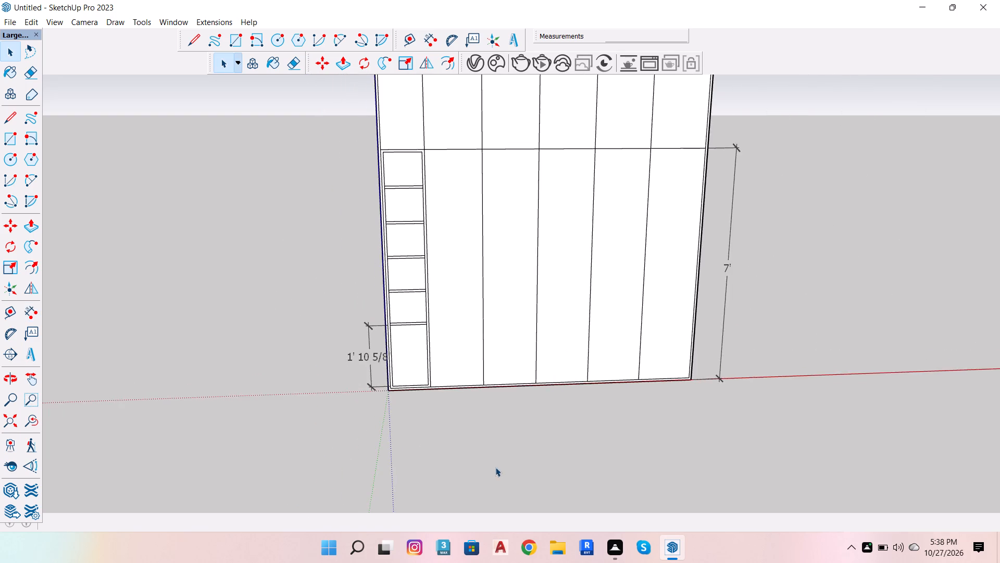
scroll(527, 475, "up", 4)
key("o")
left_click_drag(530, 444, 405, 11)
scroll(480, 418, "up", 3)
left_click_drag(478, 402, 443, 296)
key("space")
scroll(261, 295, "up", 5)
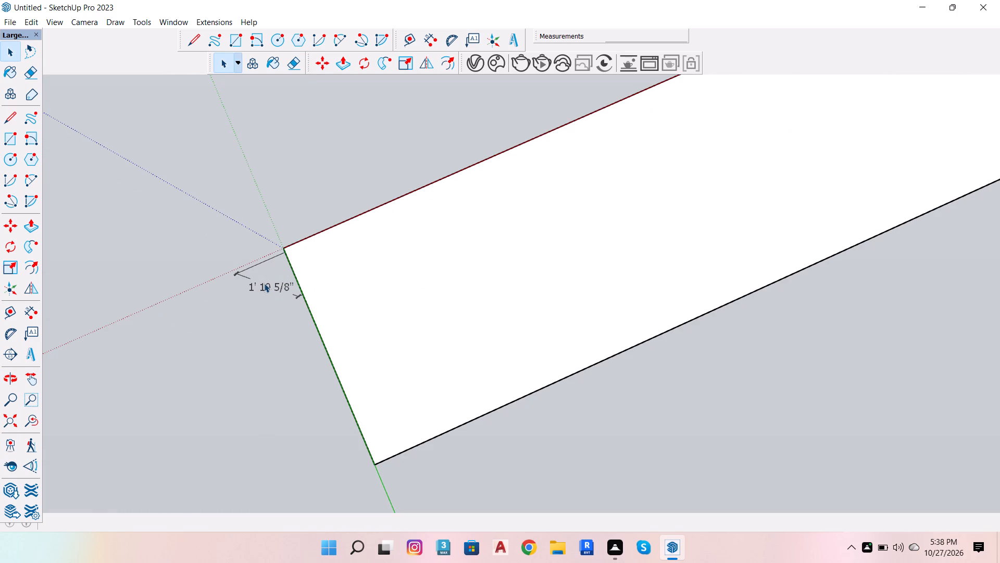
left_click(264, 283)
key("shift+Delete")
Offset the outline of the unit's underside face inward by 2.
scroll(351, 293, "down", 5)
double_click(438, 346)
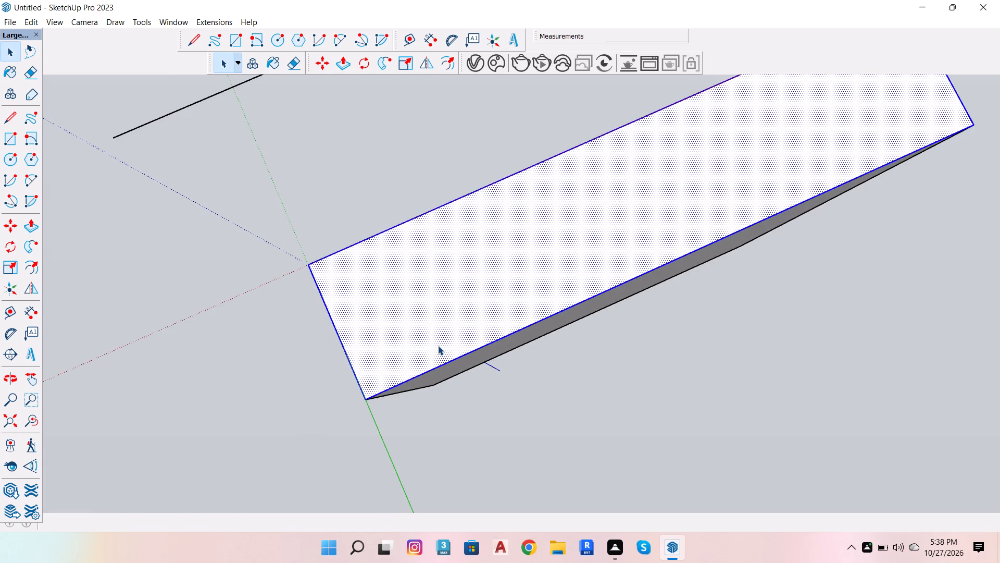
double_click(446, 325)
left_click(36, 267)
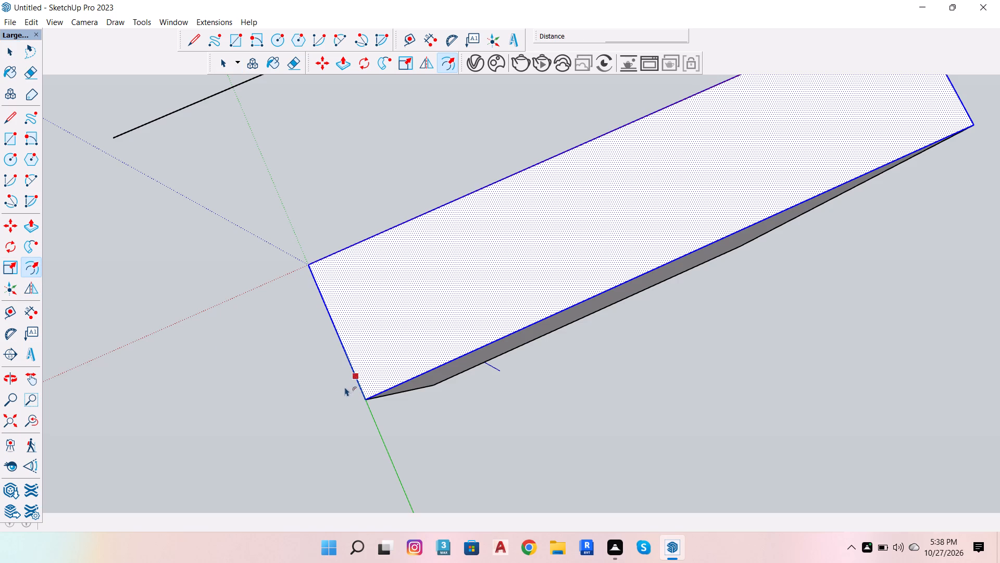
left_click(359, 396)
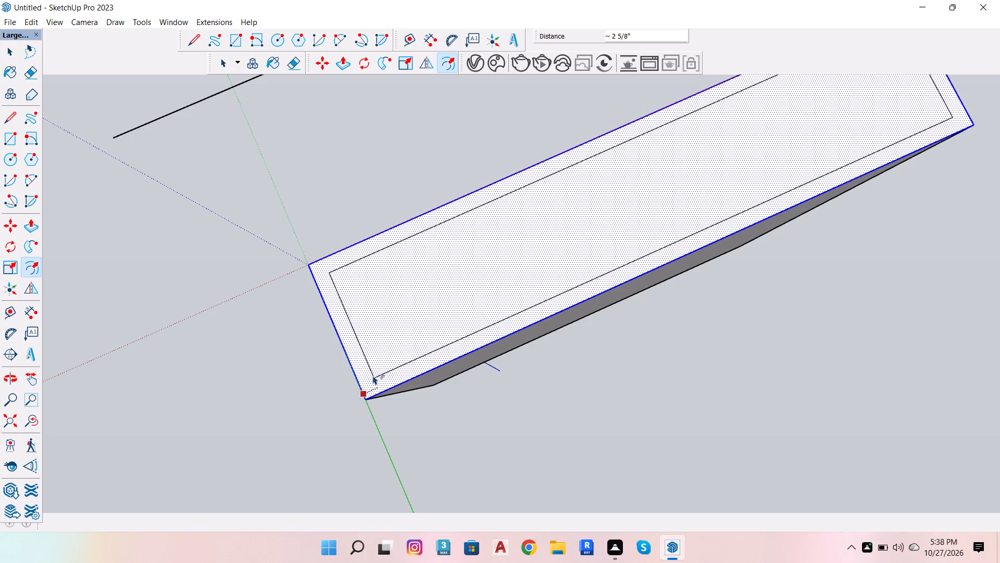
key("2")
key("Return")
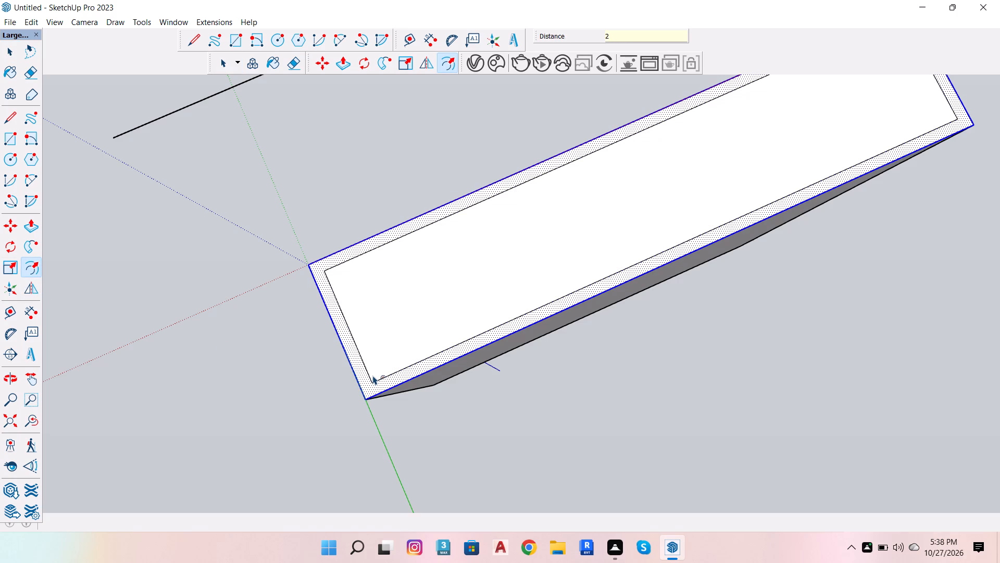
key("space")
Push/Pull the inner underside face downward by 4 to form a recessed plinth.
left_click(476, 234)
key("p")
left_click(489, 248)
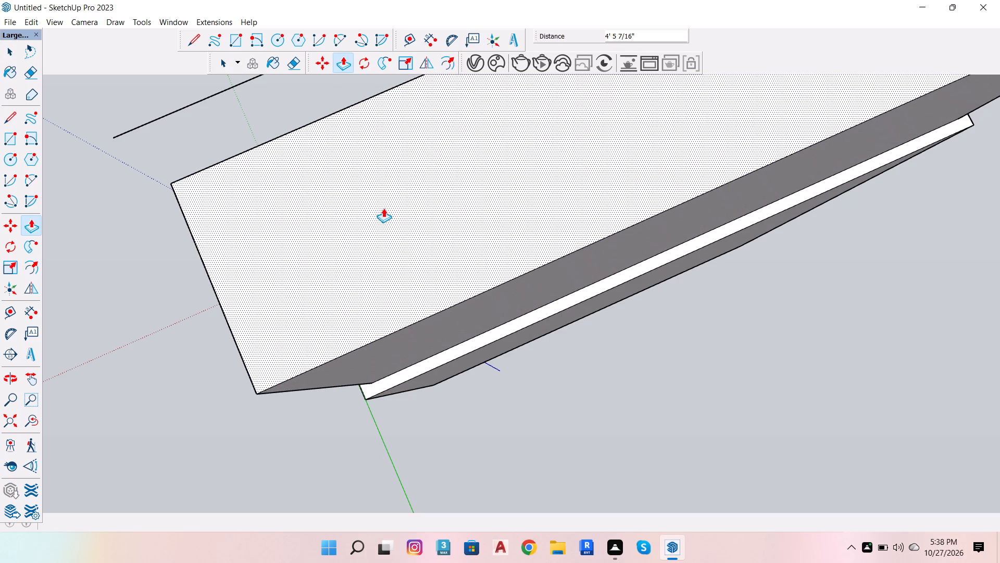
key("4")
key("Return")
key("space")
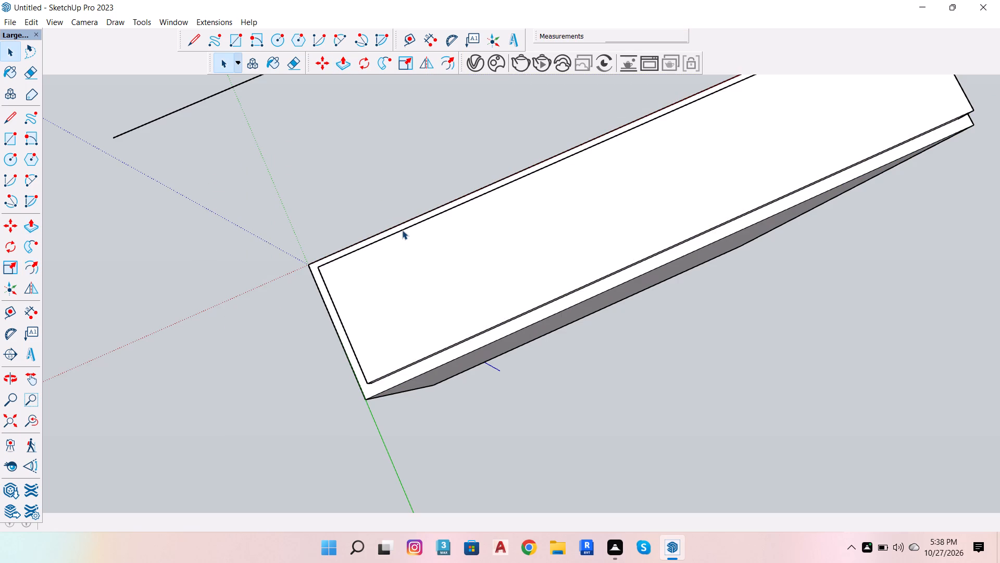
Erase the short vertical edge segments at both ends of the topmost shelf strip in the first lower panel, merging it with the frame.
type("O")
left_click_drag(449, 175, 492, 396)
left_click_drag(490, 260, 502, 310)
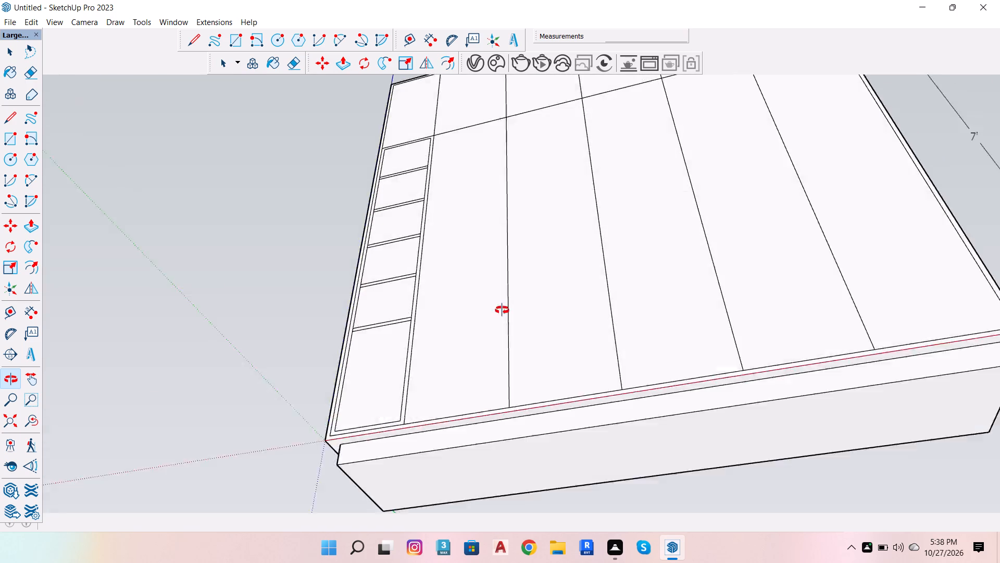
left_click_drag(502, 310, 524, 444)
left_click_drag(562, 306, 578, 337)
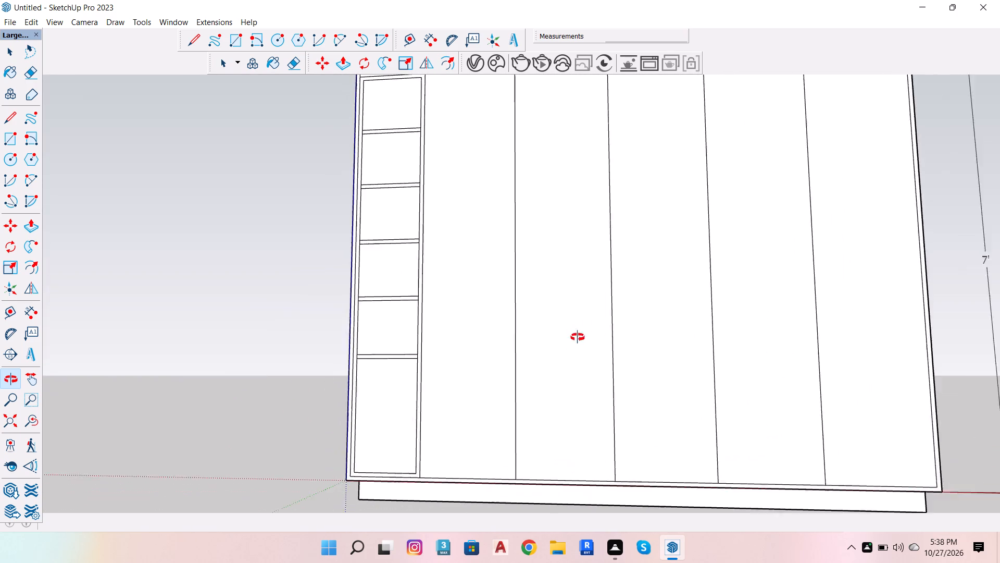
left_click_drag(578, 337, 551, 347)
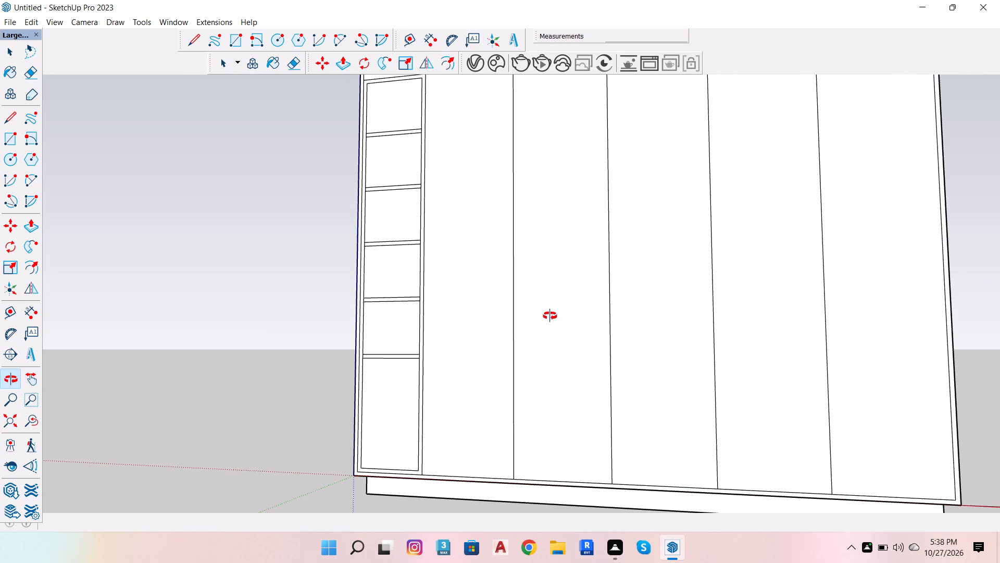
scroll(415, 251, "down", 4)
scroll(416, 244, "up", 4)
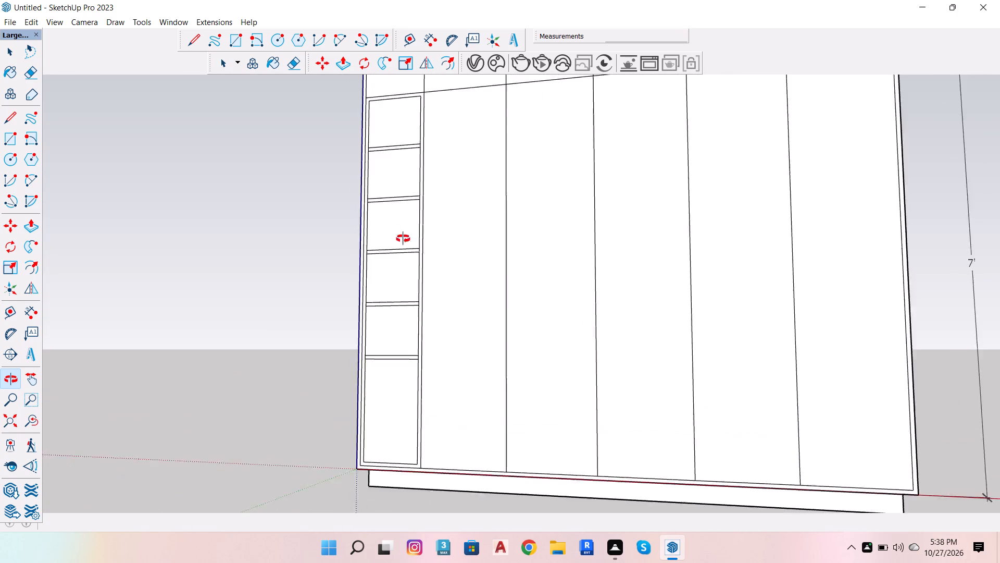
left_click(35, 71)
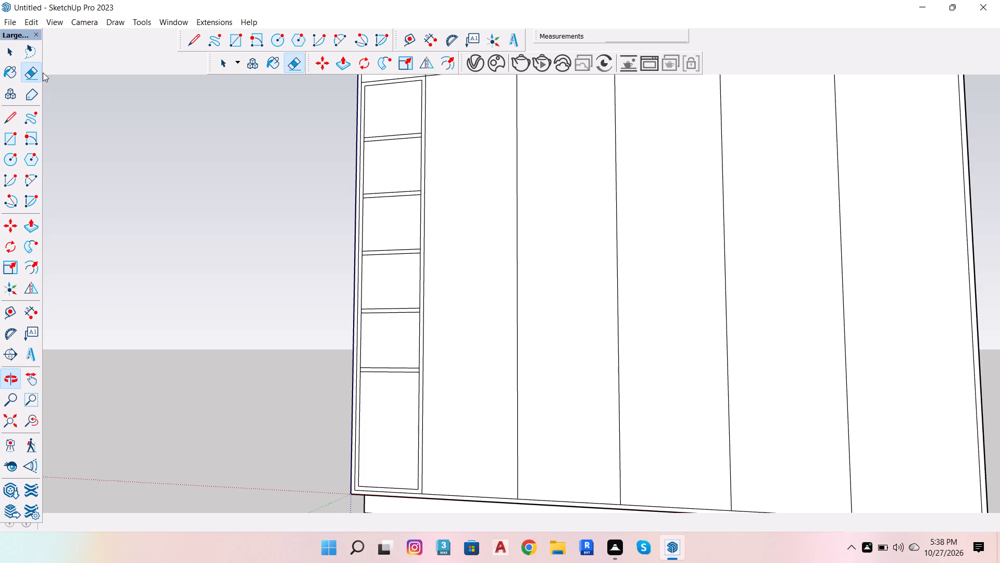
scroll(366, 127, "up", 15)
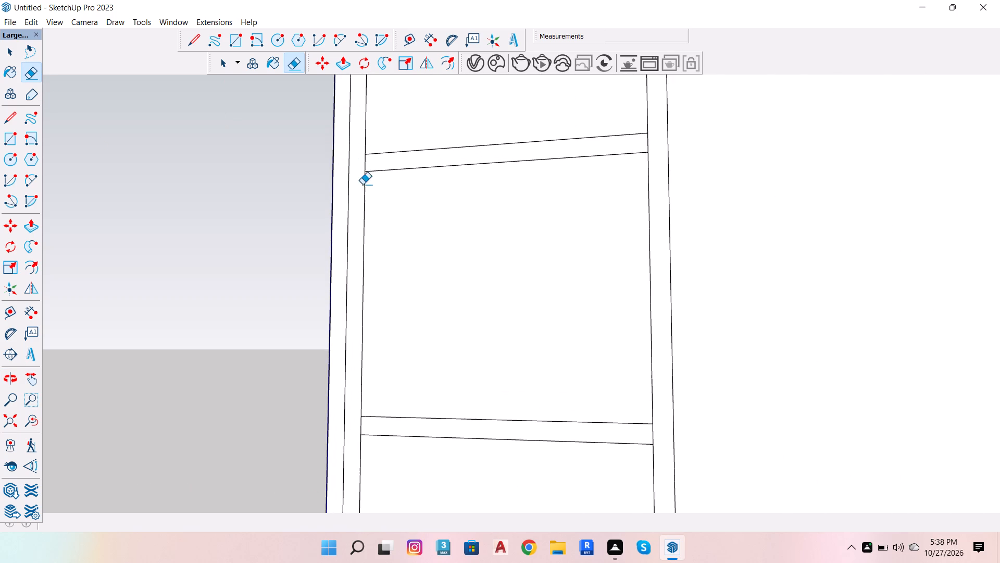
scroll(365, 163, "up", 5)
left_click(361, 166)
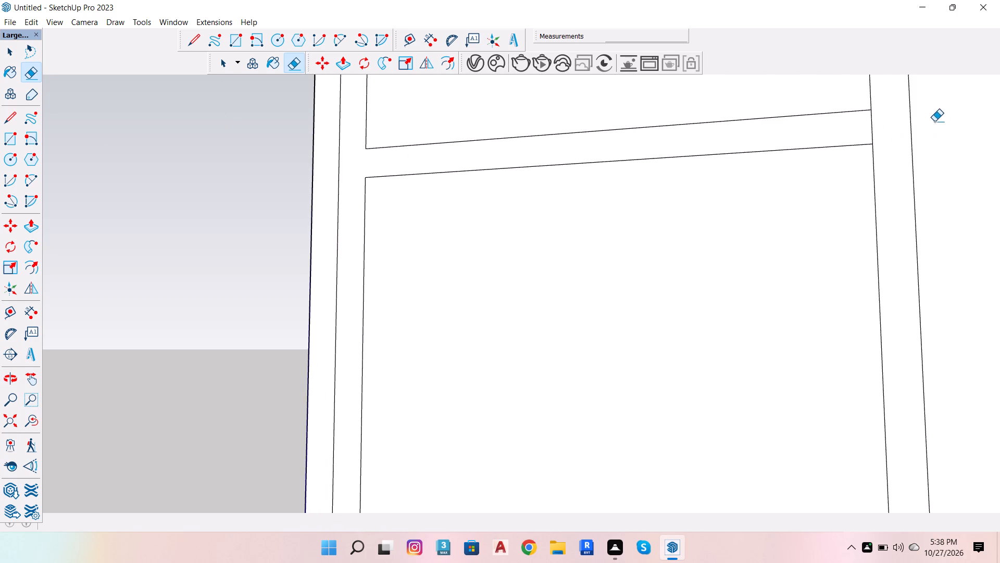
left_click_drag(880, 127, 843, 134)
Erase the short vertical edge segments at both ends of the second and third shelf strips.
scroll(928, 116, "down", 6)
scroll(884, 190, "down", 6)
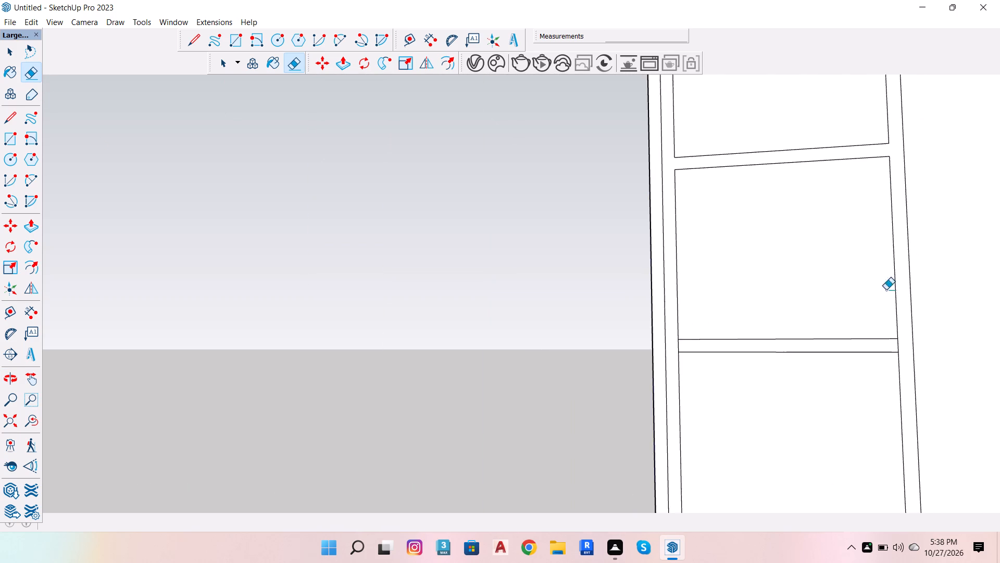
scroll(891, 391, "up", 6)
scroll(904, 323, "up", 6)
left_click_drag(906, 322, 854, 320)
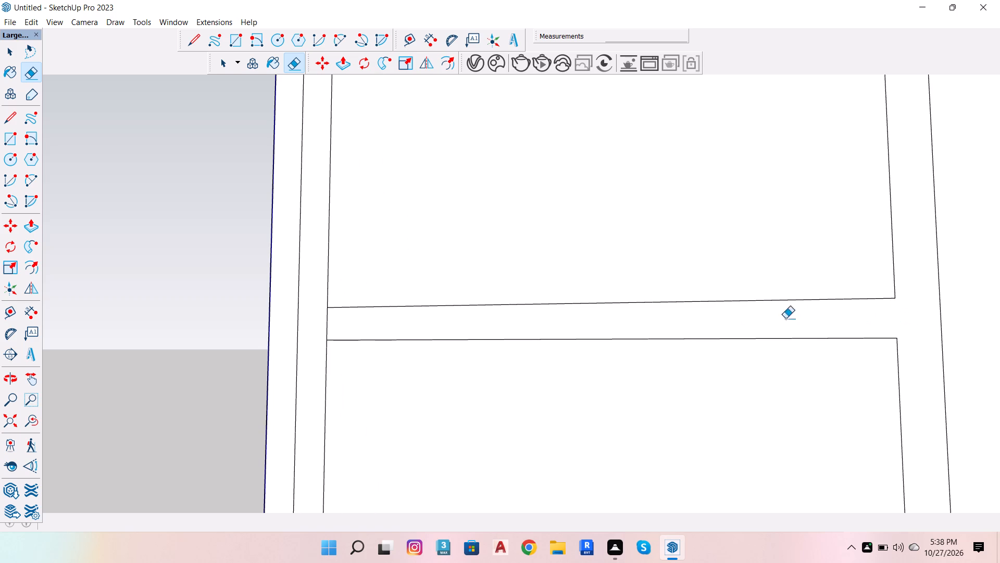
left_click_drag(315, 316, 337, 316)
scroll(466, 193, "down", 7)
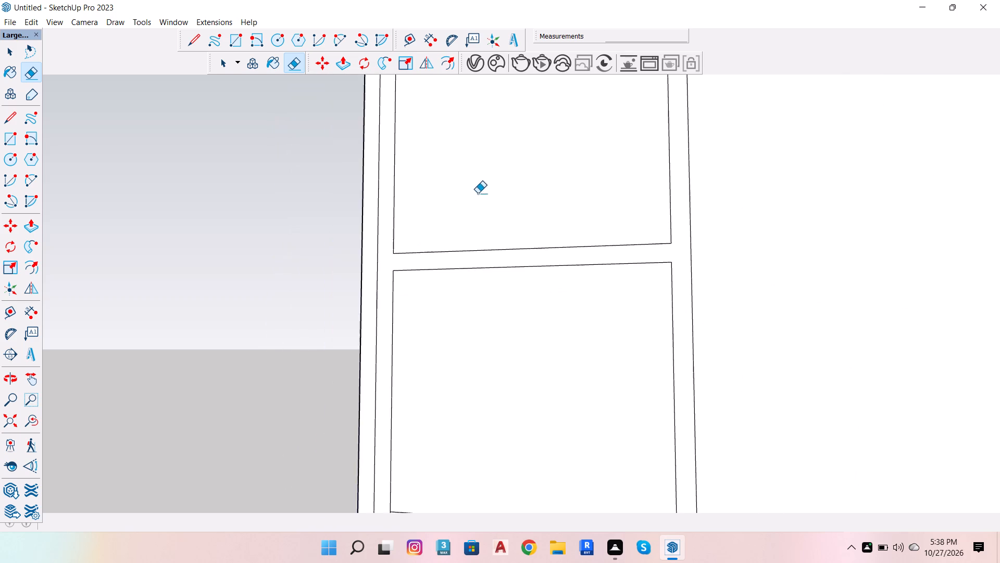
scroll(544, 176, "down", 7)
scroll(603, 365, "up", 12)
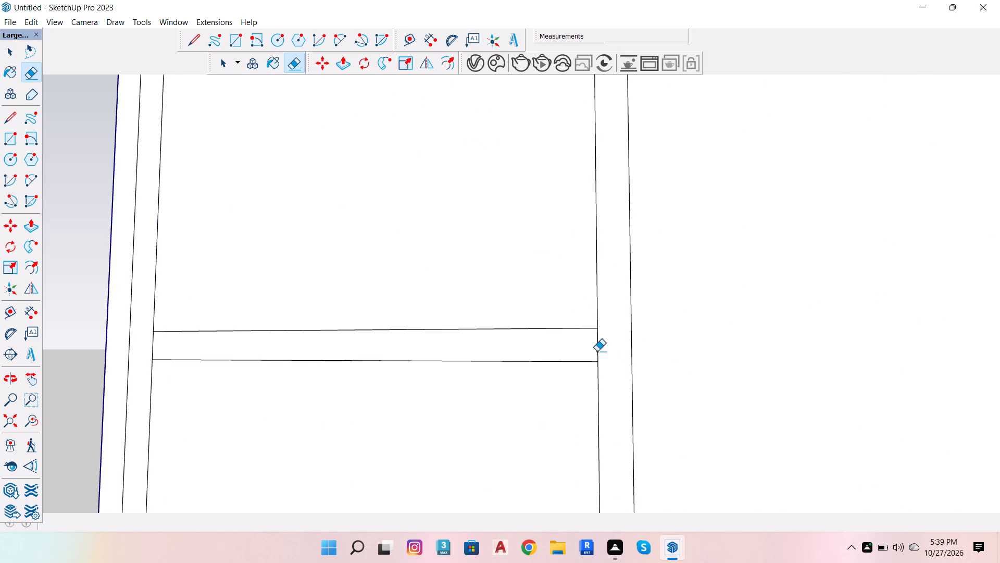
left_click(596, 351)
scroll(646, 346, "down", 5)
scroll(322, 365, "up", 5)
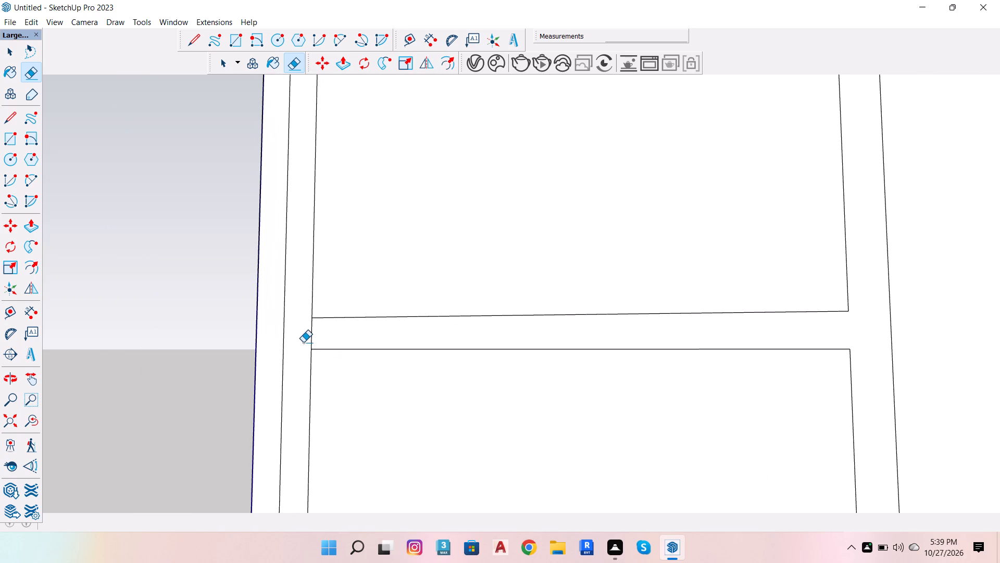
left_click_drag(303, 342, 332, 342)
Erase the short vertical edge segments at both ends of the fourth and fifth shelf strips.
scroll(567, 219, "down", 14)
scroll(626, 381, "up", 1)
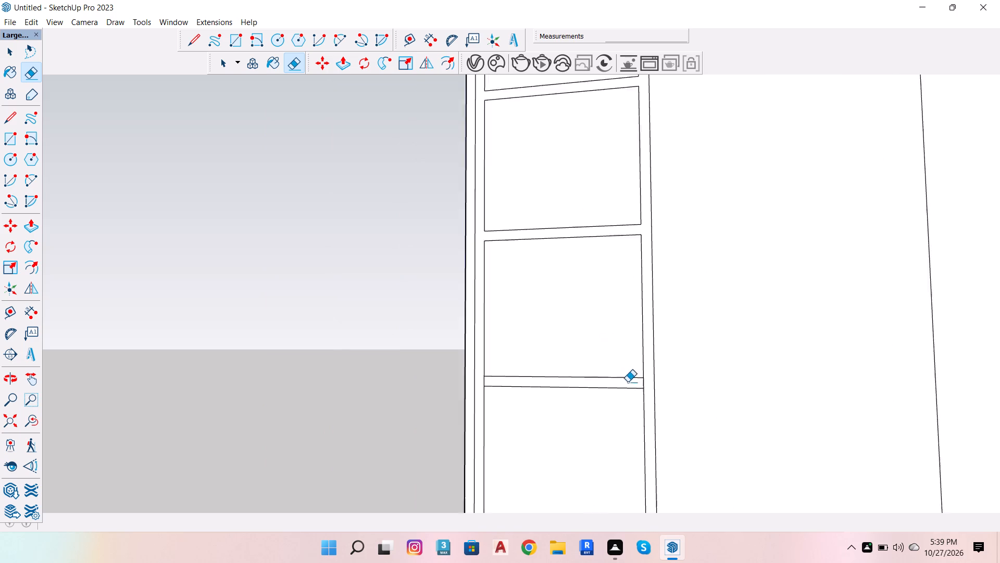
scroll(628, 382, "up", 11)
left_click_drag(656, 383, 619, 385)
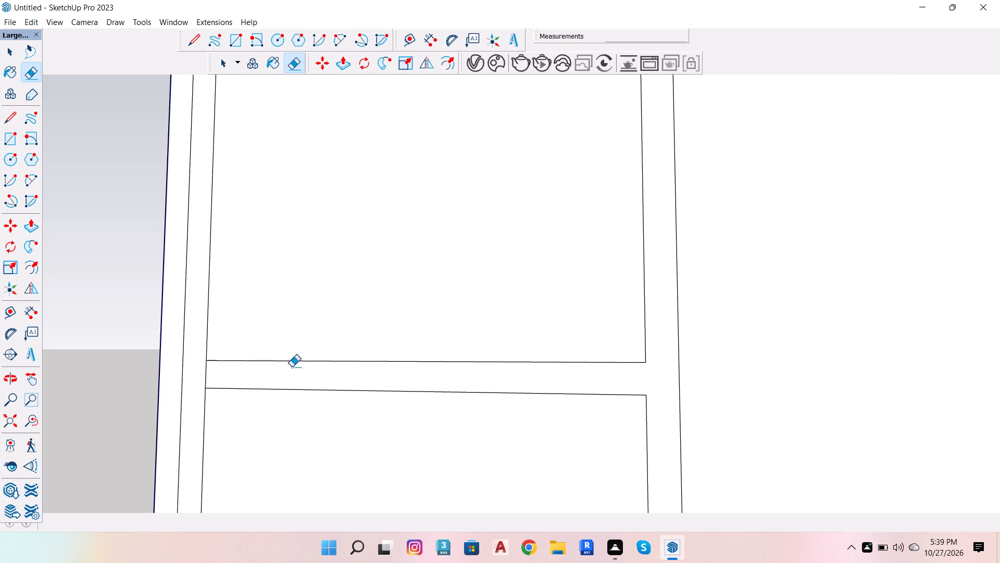
left_click_drag(213, 376, 205, 381)
scroll(475, 276, "down", 14)
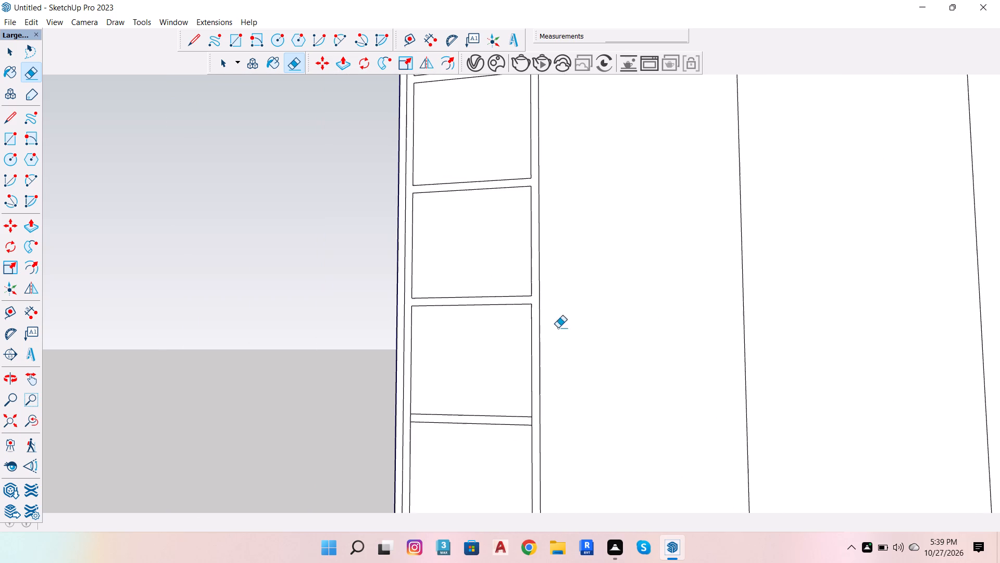
scroll(521, 432, "up", 13)
left_click_drag(531, 415, 538, 411)
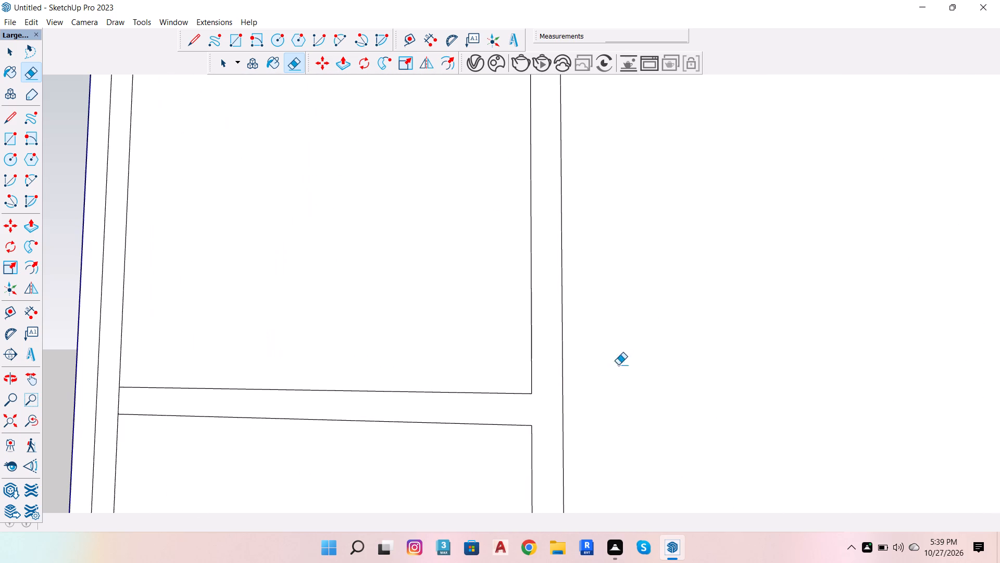
scroll(630, 359, "down", 8)
scroll(344, 393, "up", 12)
left_click_drag(384, 371, 398, 372)
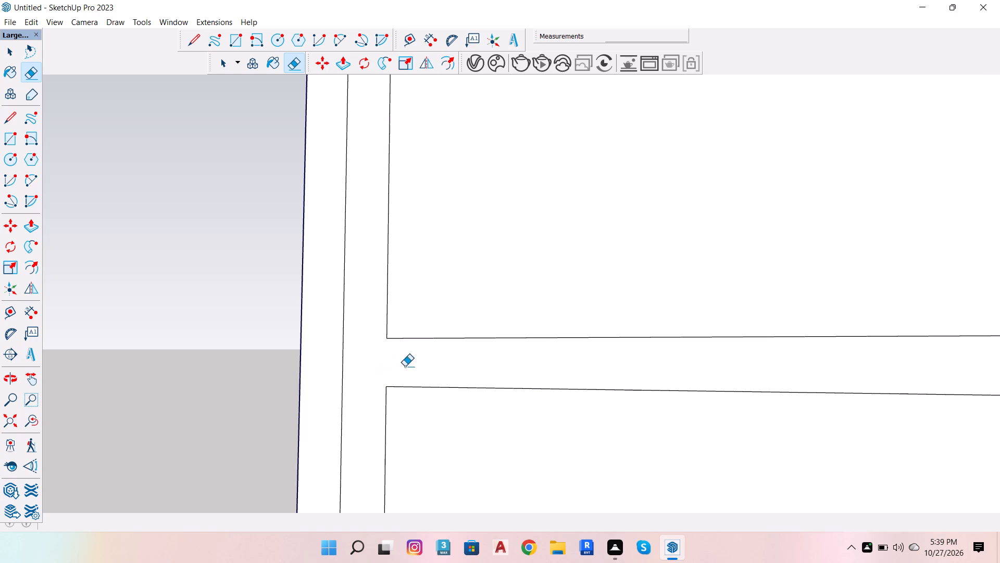
scroll(670, 173, "down", 20)
scroll(670, 173, "down", 1)
scroll(666, 310, "down", 5)
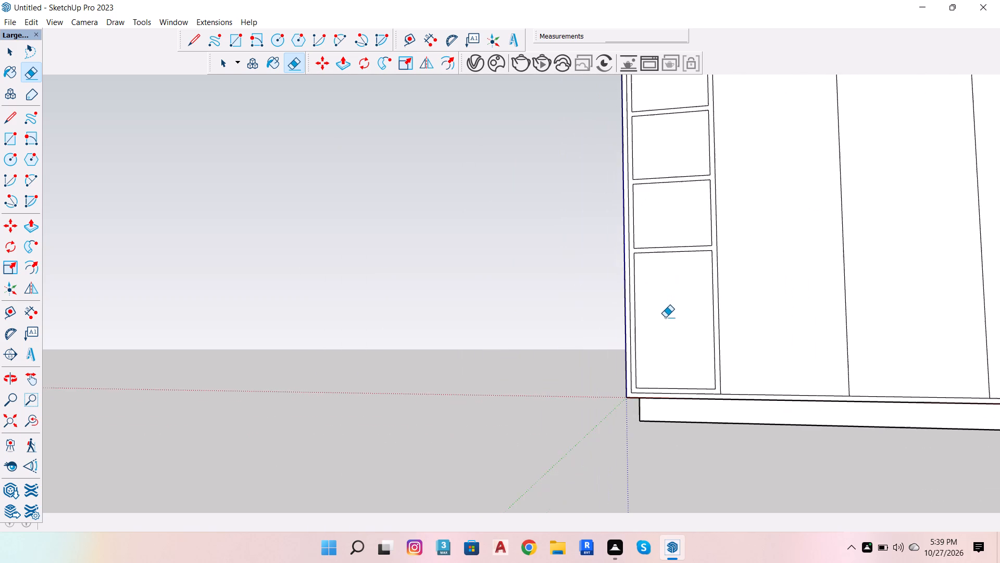
scroll(678, 328, "down", 5)
scroll(703, 321, "up", 4)
key("space")
Push/Pull the merged frame-and-shelf face of the first lower panel outward by 1.
scroll(706, 329, "up", 3)
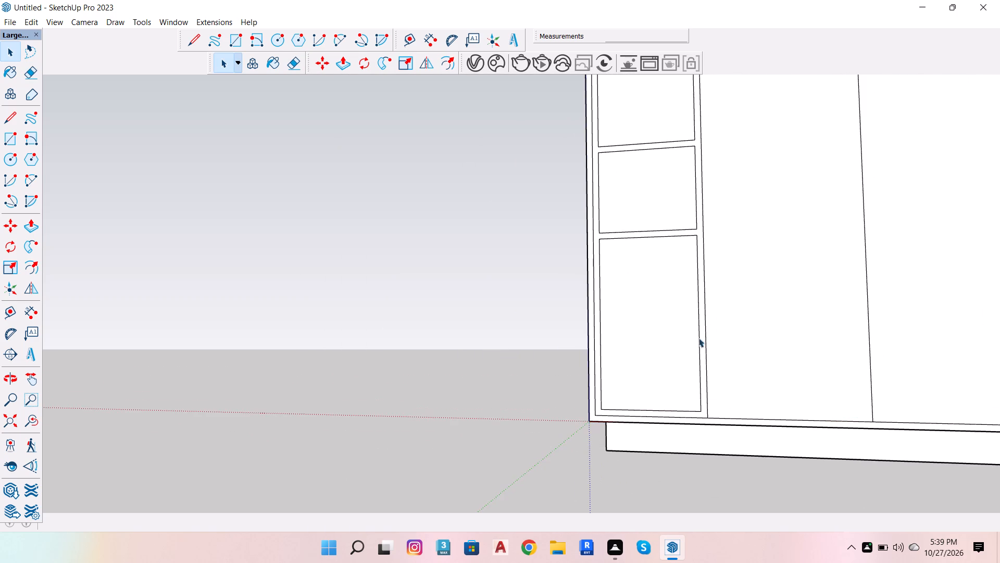
scroll(699, 340, "up", 5)
left_click(702, 344)
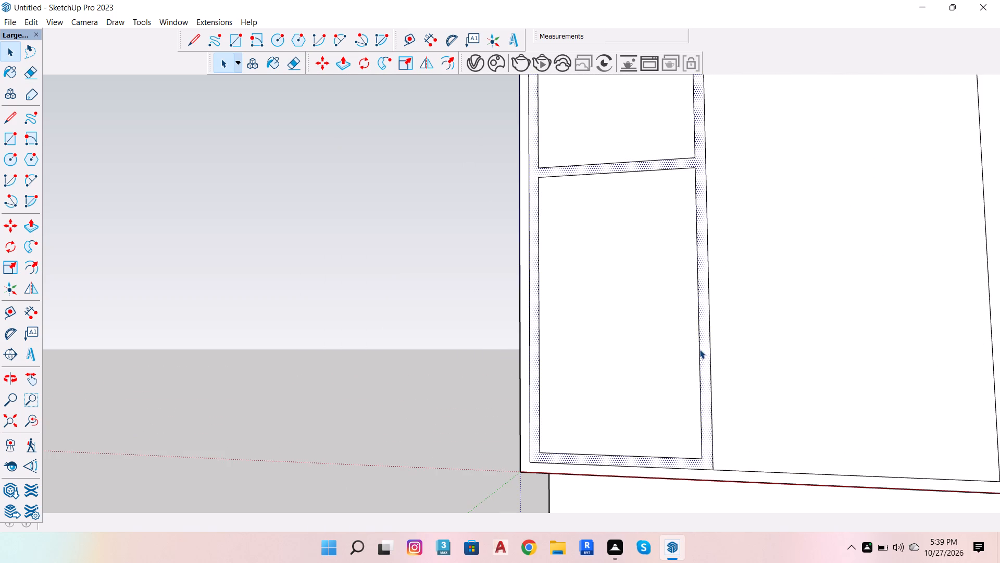
key("p")
left_click(702, 339)
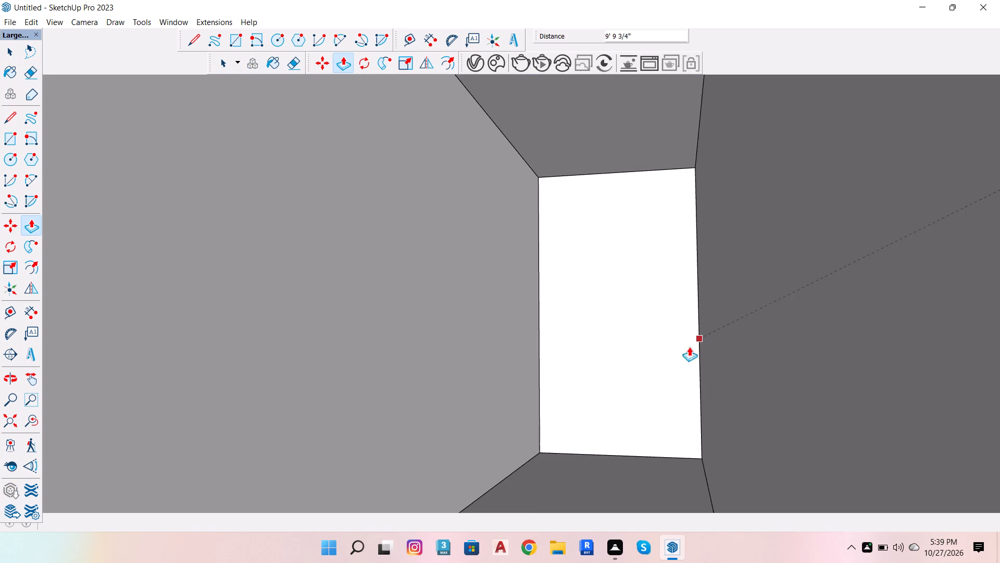
scroll(724, 322, "down", 10)
key("1")
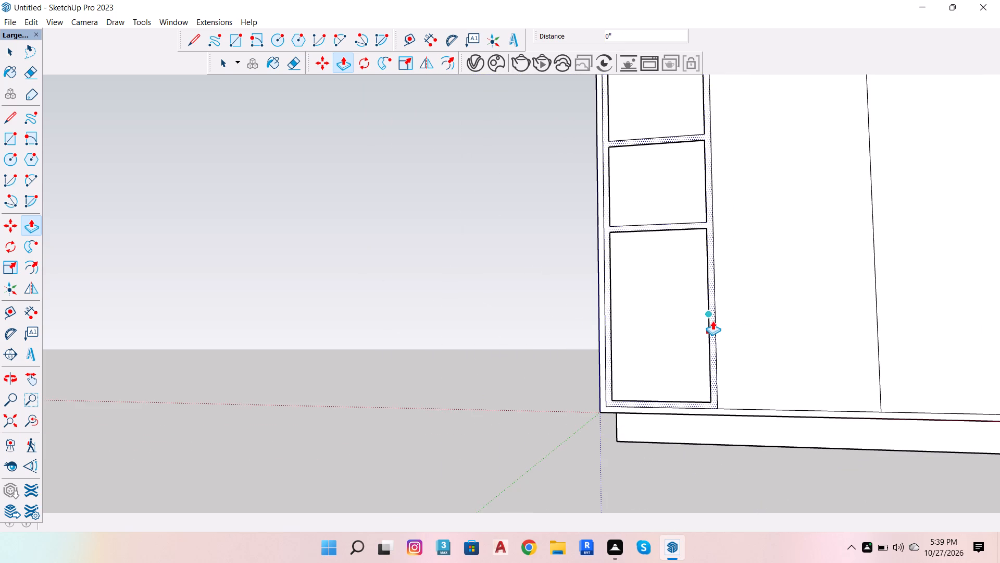
key("Return")
scroll(695, 374, "up", 4)
key("space")
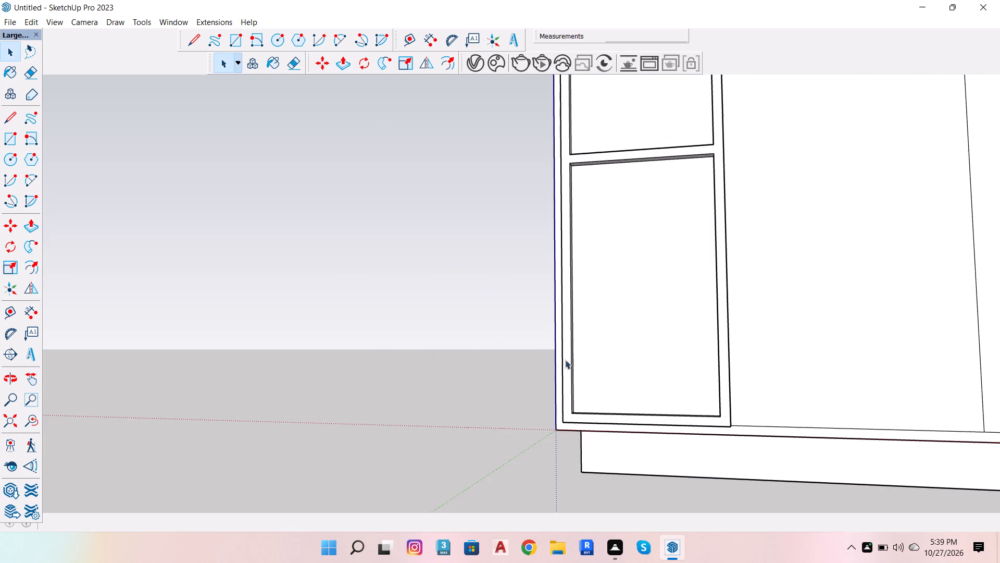
Push/Pull the second lower panel, directly beside the shelf frame, outward by .6.
scroll(521, 334, "down", 5)
key("o")
left_click_drag(551, 295, 786, 456)
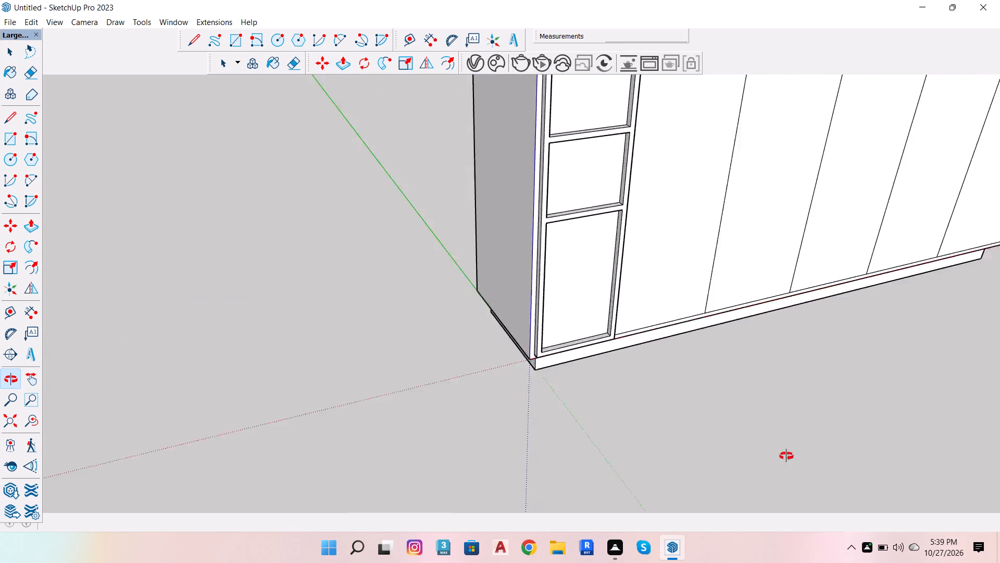
left_click_drag(786, 456, 659, 395)
scroll(653, 377, "down", 7)
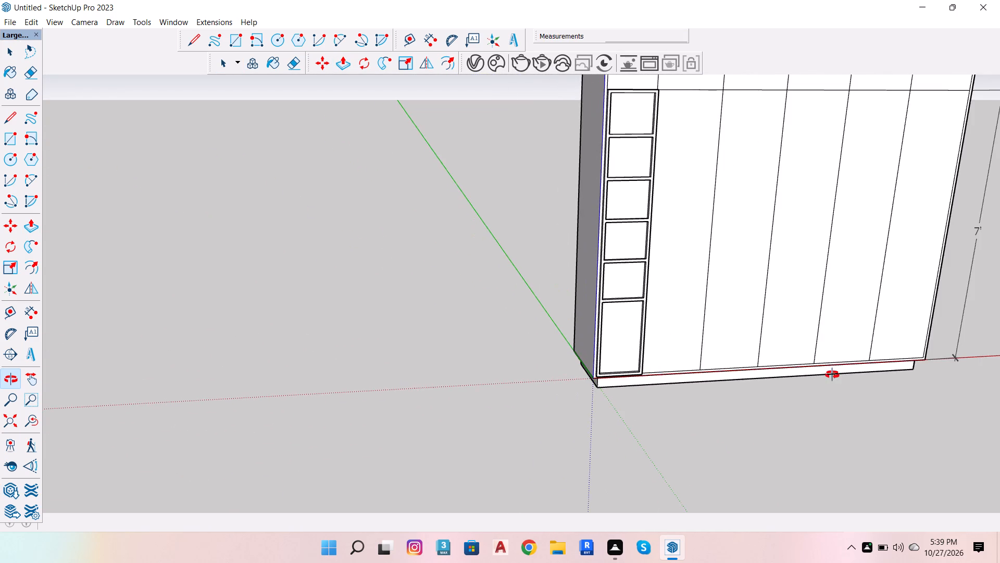
scroll(824, 380, "down", 3)
scroll(809, 193, "up", 4)
scroll(654, 125, "up", 5)
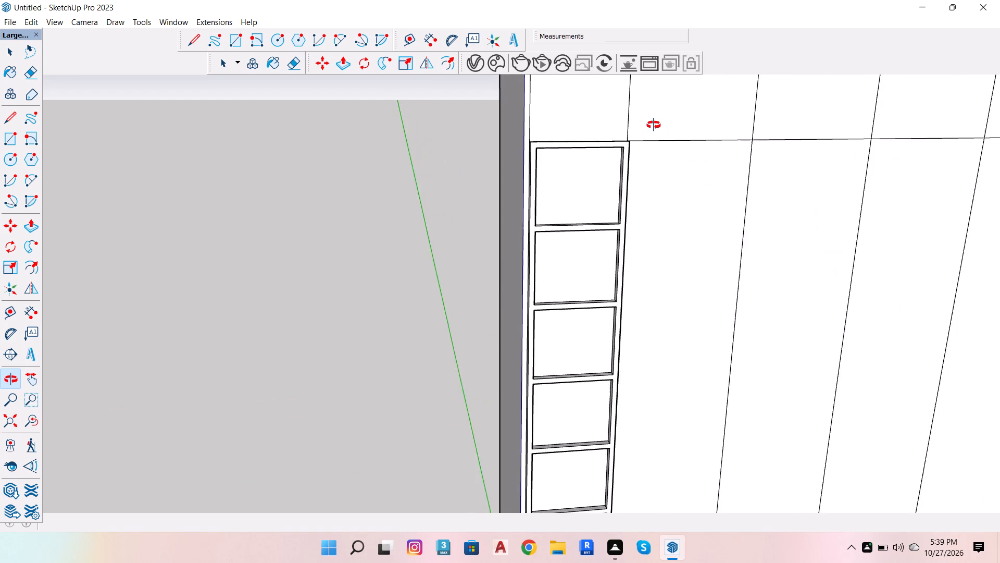
scroll(649, 126, "up", 5)
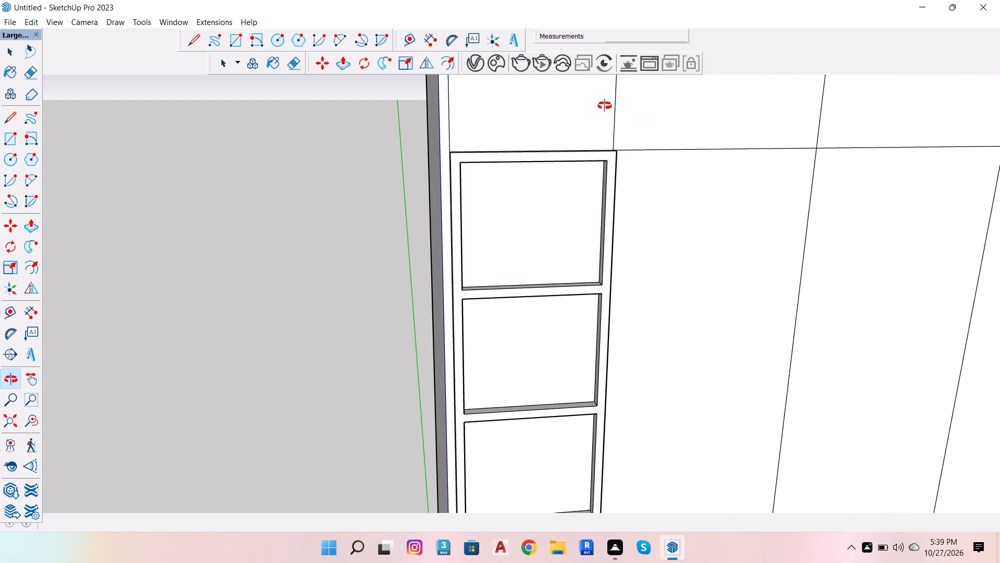
scroll(590, 129, "down", 6)
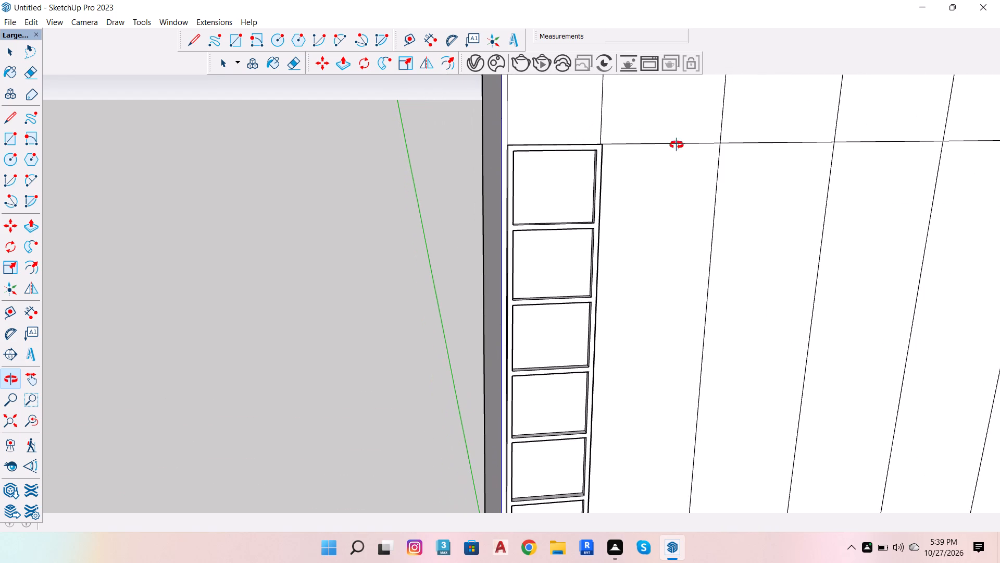
left_click_drag(695, 123, 439, 265)
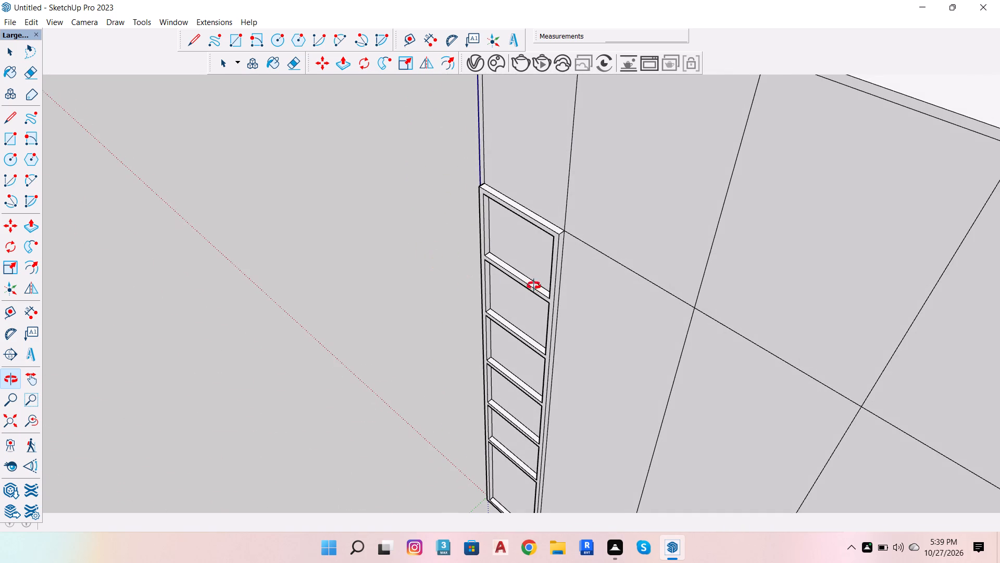
key("space")
left_click(583, 301)
key("p")
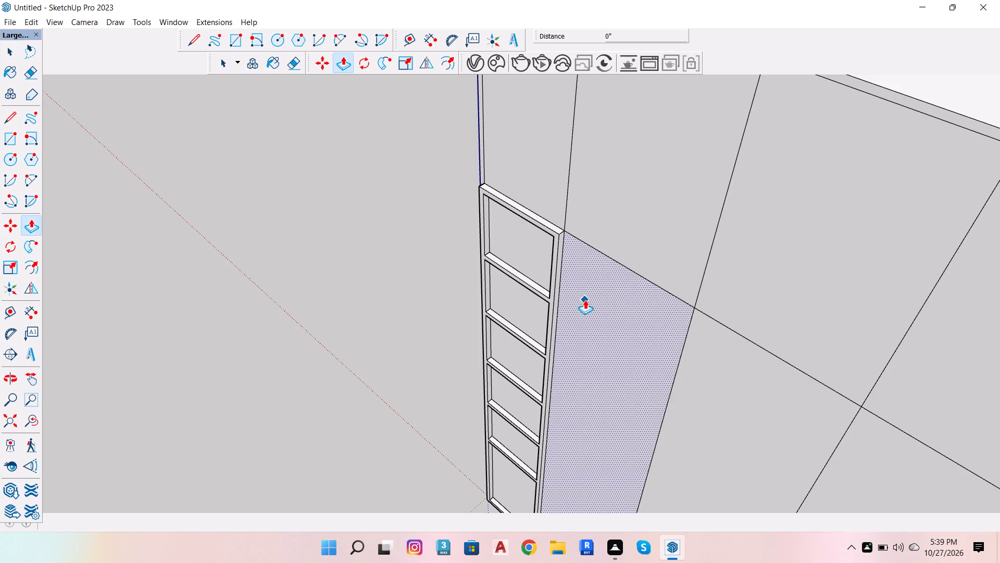
left_click(585, 299)
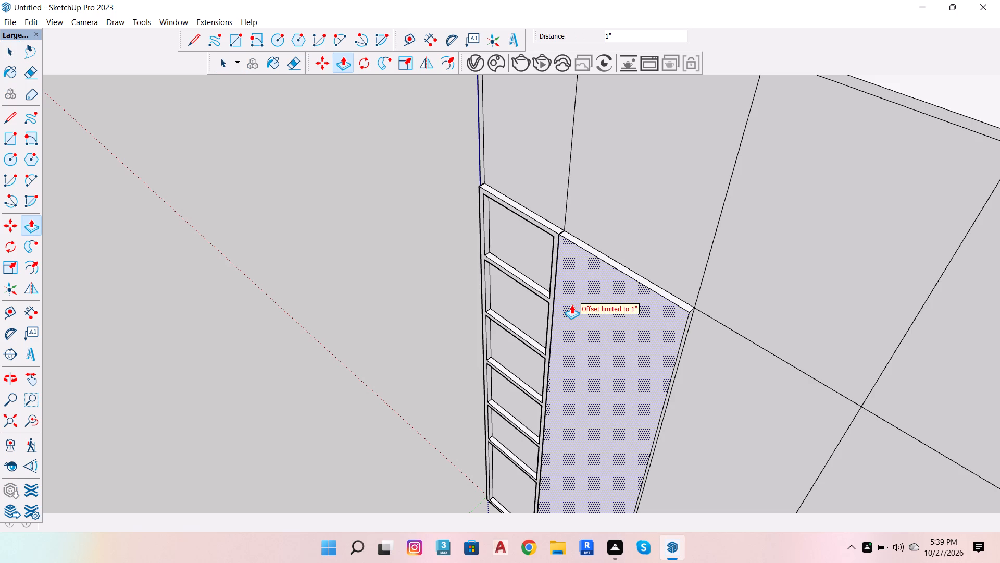
key("period")
key("6")
key("Return")
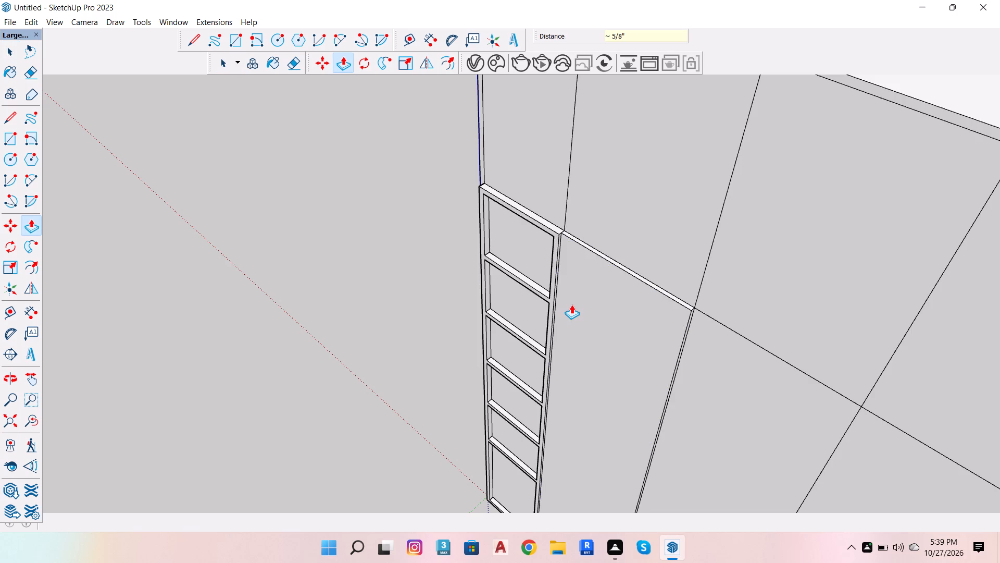
Push/Pull the third, fourth, fifth and sixth lower panels outward, matching each one to the raised face of the panel before it.
scroll(604, 274, "down", 6)
double_click(695, 362)
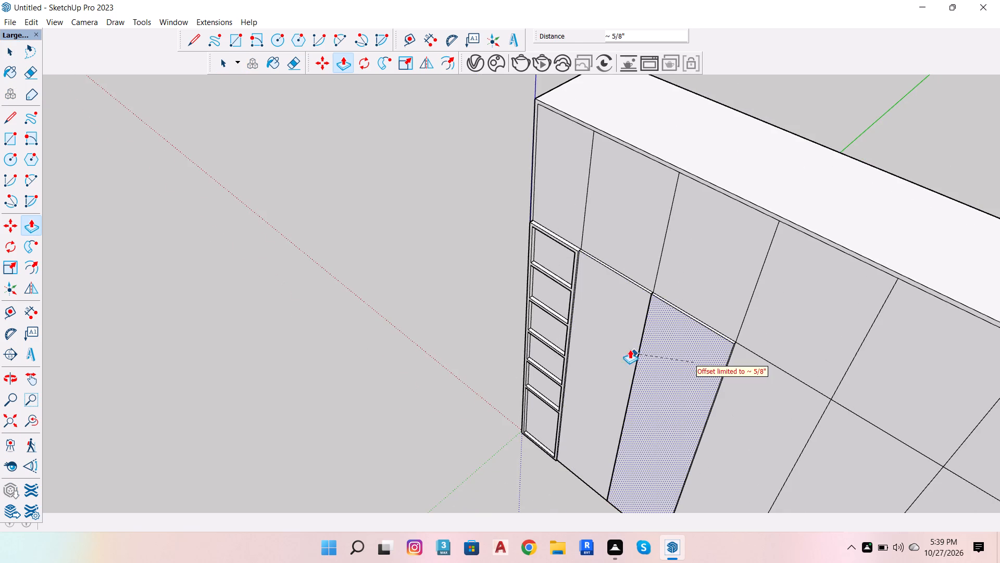
left_click(622, 338)
left_click(779, 402)
left_click(679, 381)
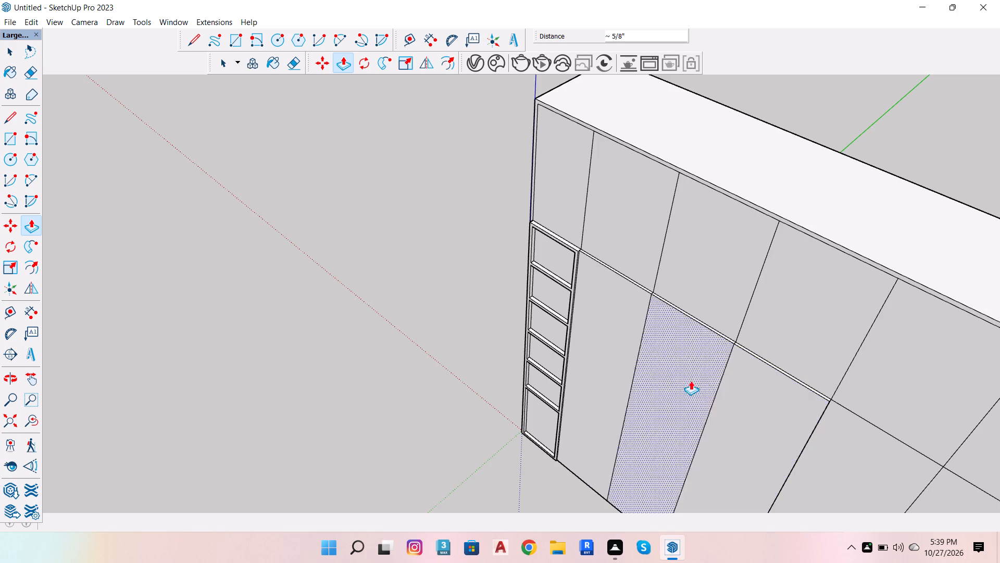
scroll(758, 343, "down", 7)
scroll(806, 451, "up", 4)
left_click(797, 428)
left_click(745, 394)
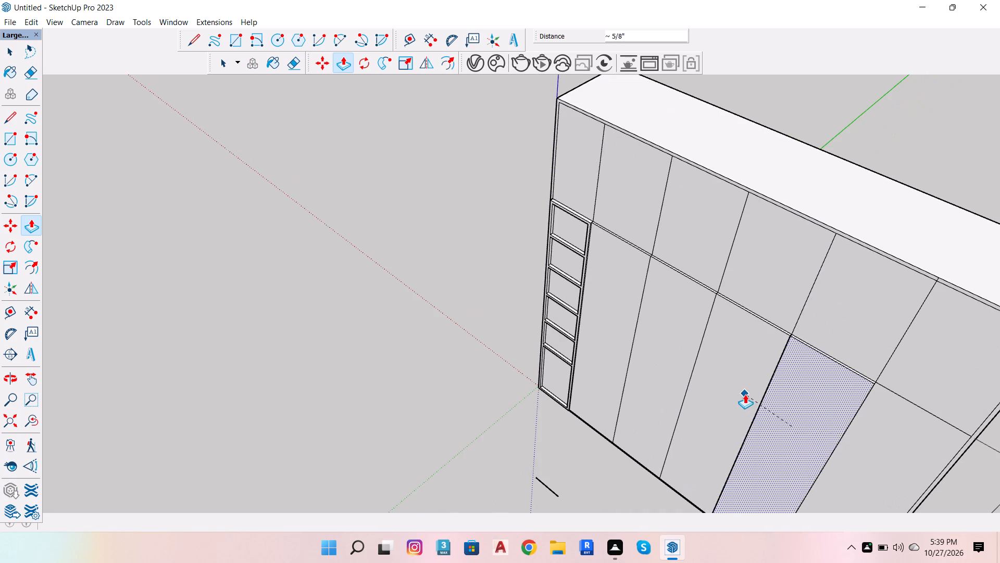
scroll(751, 351, "down", 6)
left_click(831, 421)
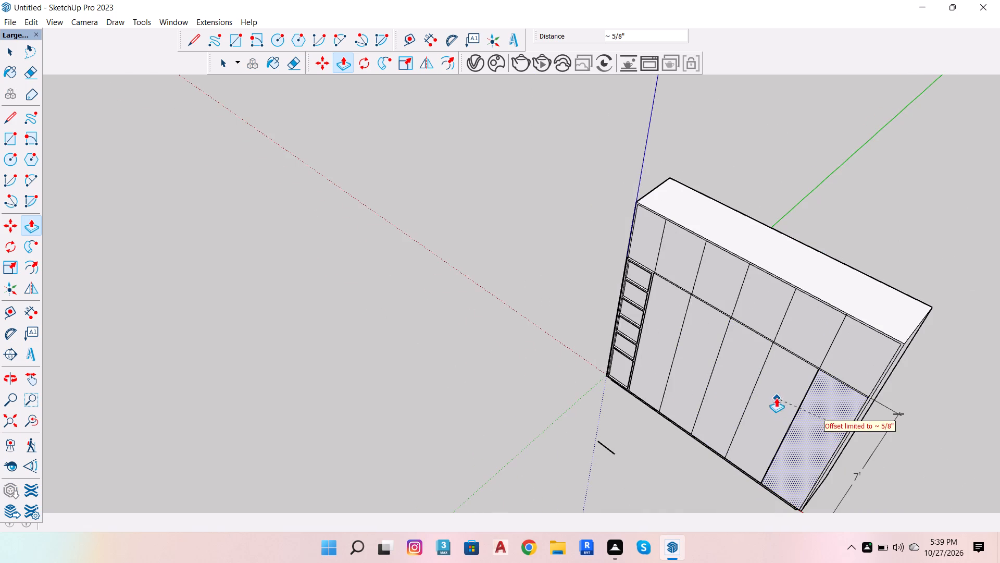
left_click(776, 398)
Offset the outline of the fourth upper panel inward by 1 to form a border.
scroll(912, 345, "down", 5)
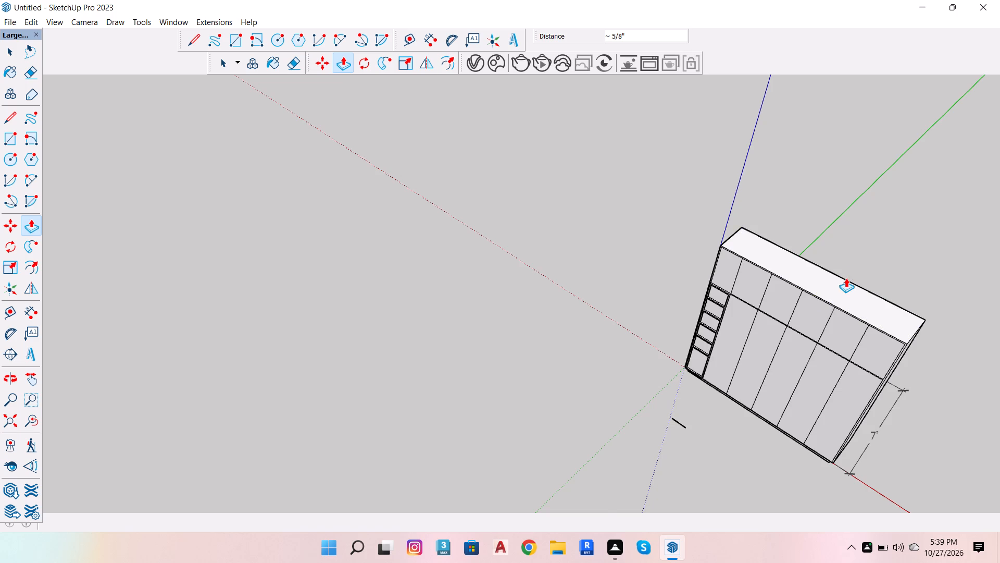
scroll(846, 278, "up", 4)
key("space")
type("O")
left_click_drag(783, 311, 914, 132)
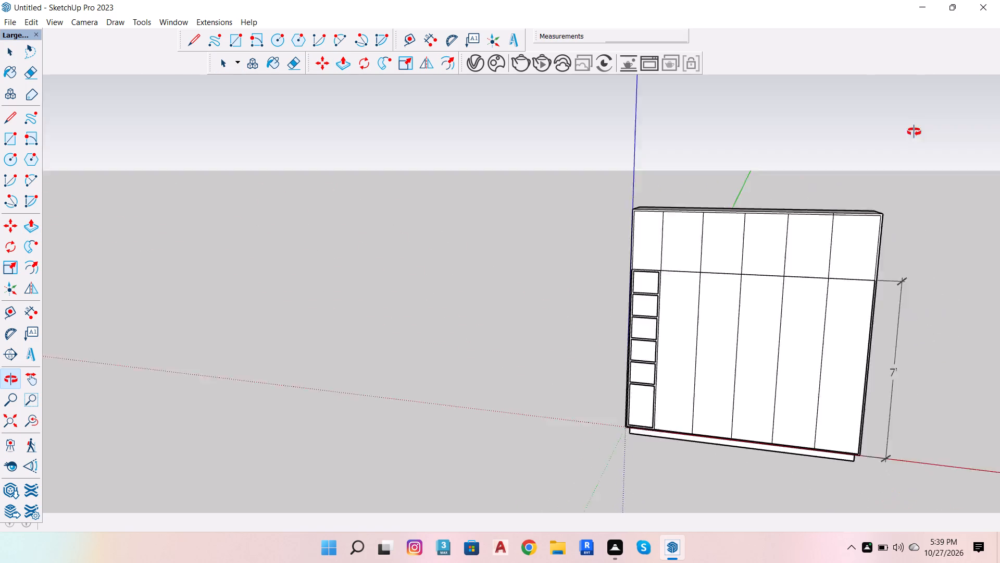
left_click_drag(914, 132, 923, 116)
scroll(770, 240, "up", 5)
key("space")
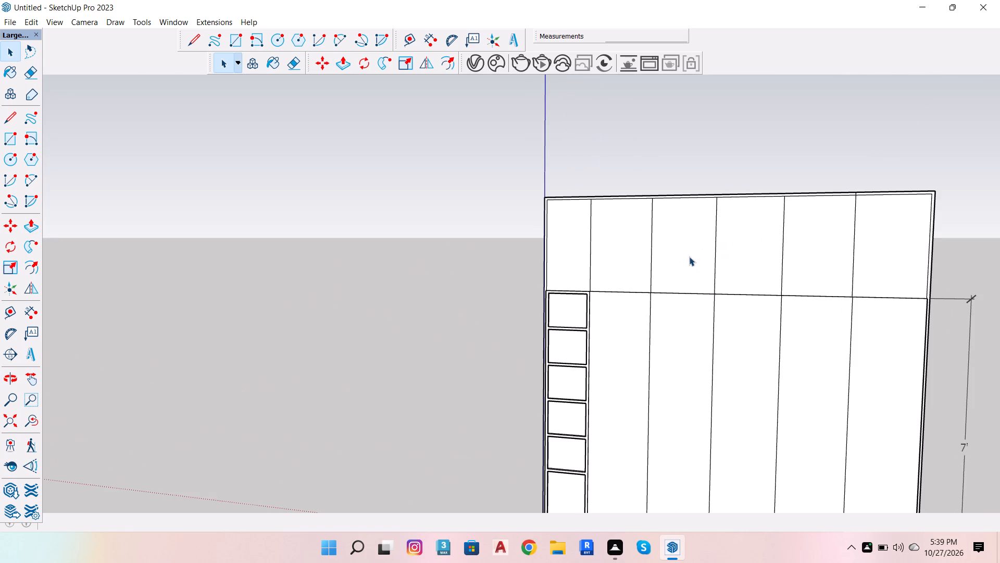
double_click(734, 246)
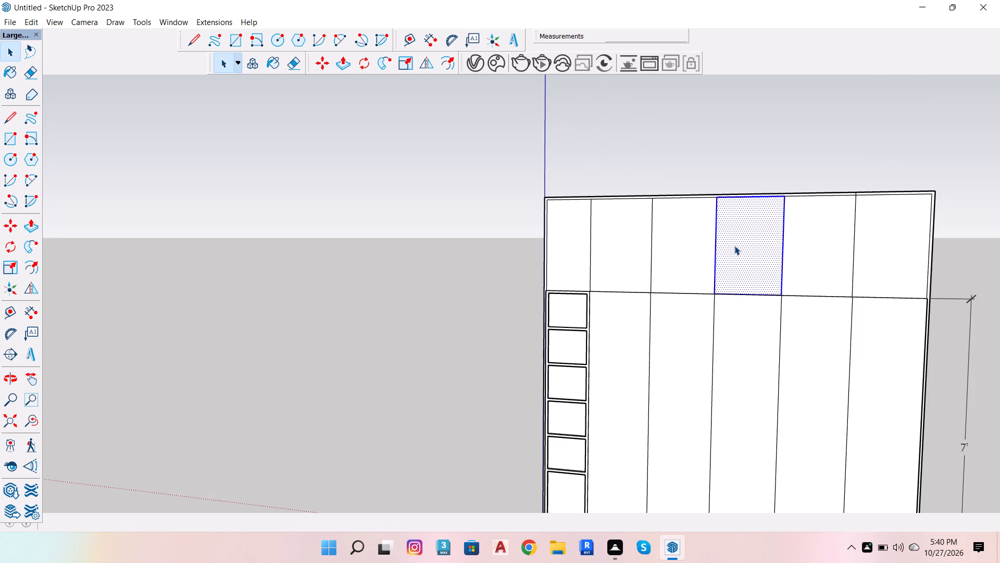
key("f")
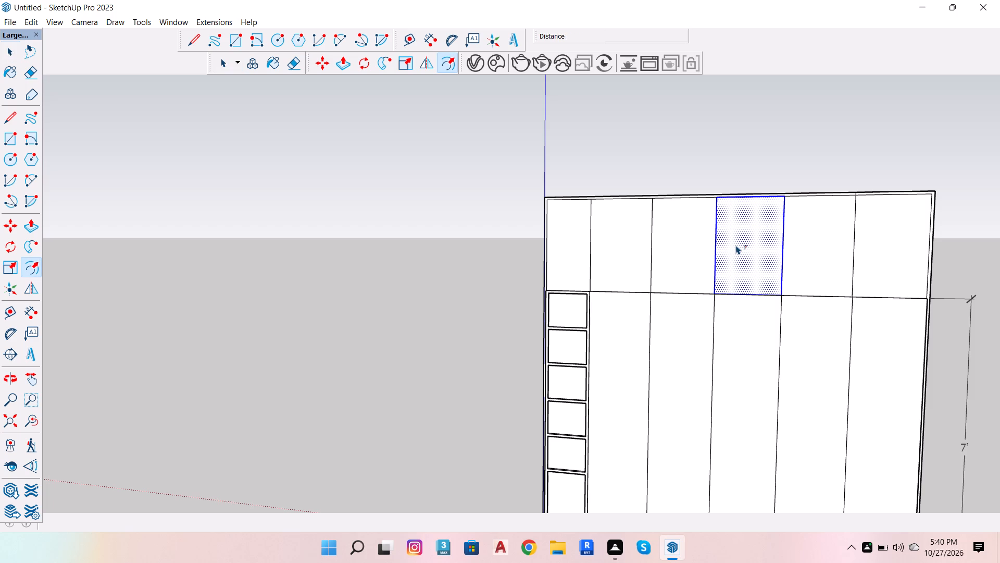
left_click(741, 251)
key("1")
key("Return")
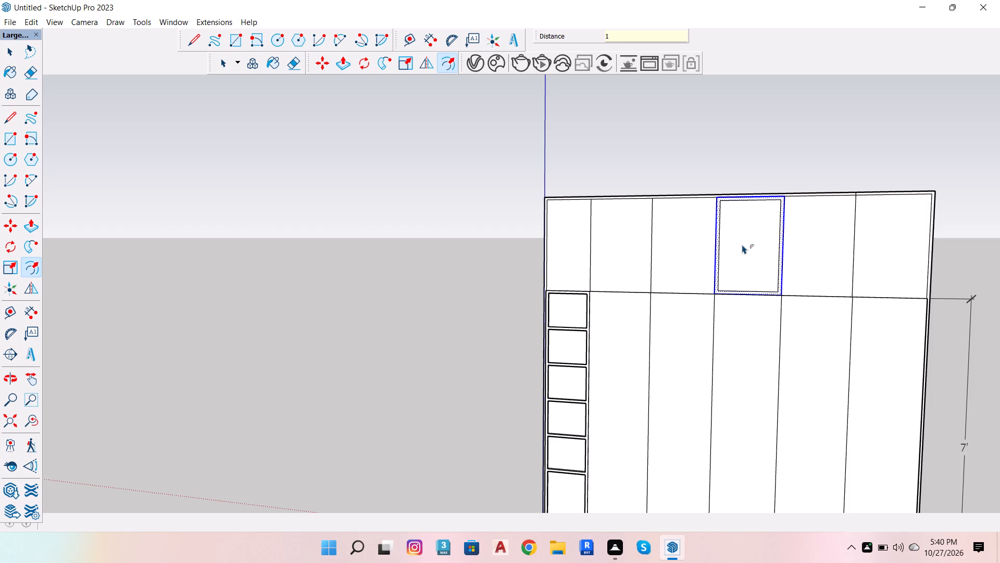
key("space")
Push/Pull the border of the fourth upper panel outward, using the first lower panel's shelf frame as the depth reference.
scroll(770, 292, "up", 9)
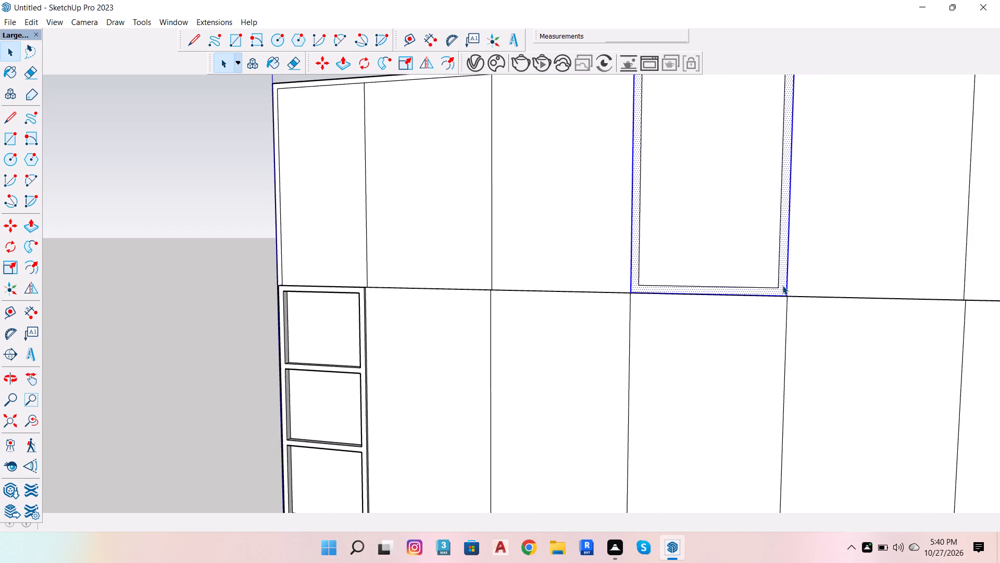
key("p")
left_click(782, 285)
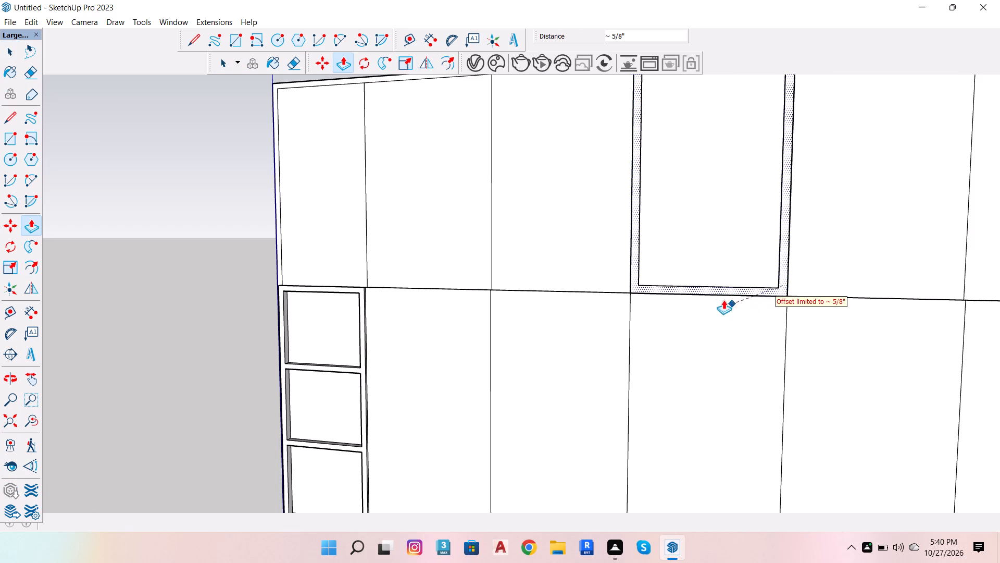
scroll(757, 276, "down", 5)
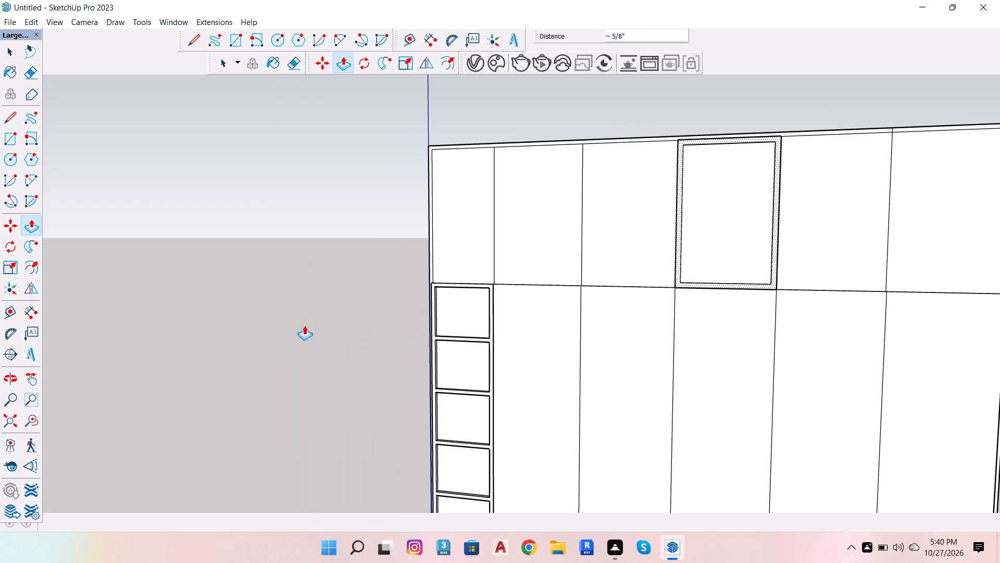
scroll(439, 300, "up", 8)
left_click(428, 304)
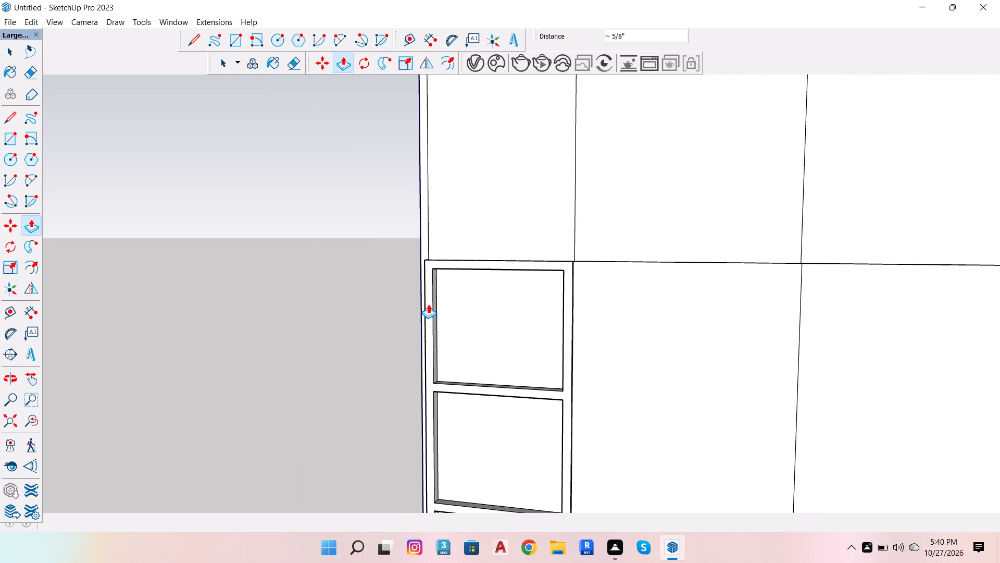
Examine the raised border of the fourth upper panel against the neighbouring panels from the front and the side.
scroll(344, 349, "down", 6)
scroll(828, 284, "down", 6)
scroll(729, 303, "down", 6)
scroll(838, 212, "up", 2)
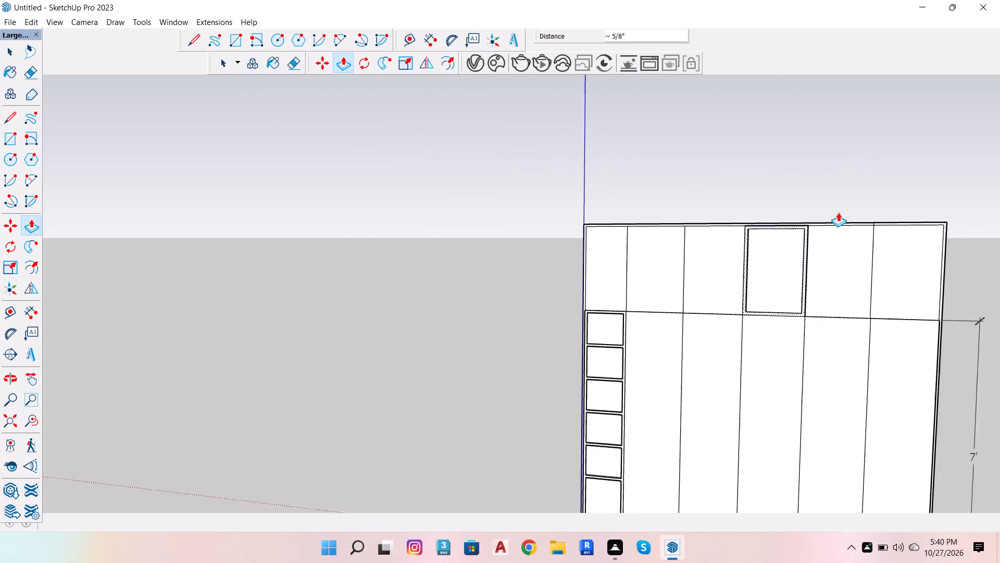
scroll(838, 212, "up", 4)
scroll(801, 236, "up", 5)
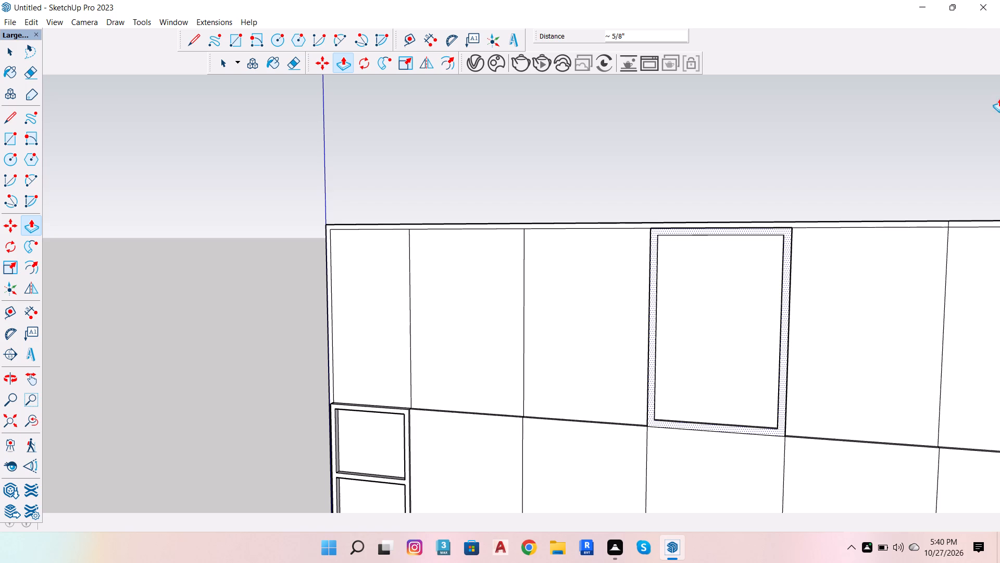
scroll(703, 304, "up", 2)
scroll(632, 290, "down", 5)
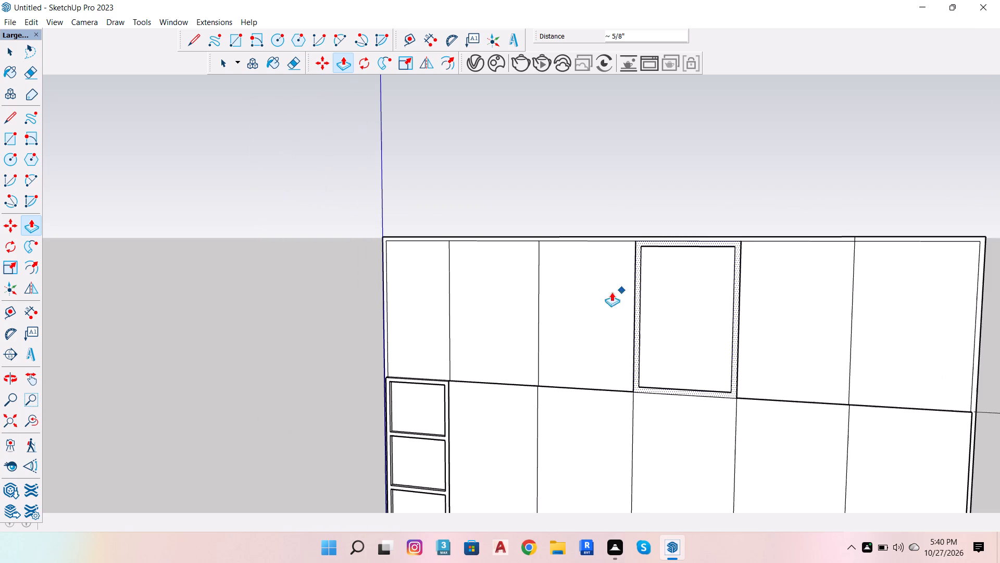
left_click(7, 373)
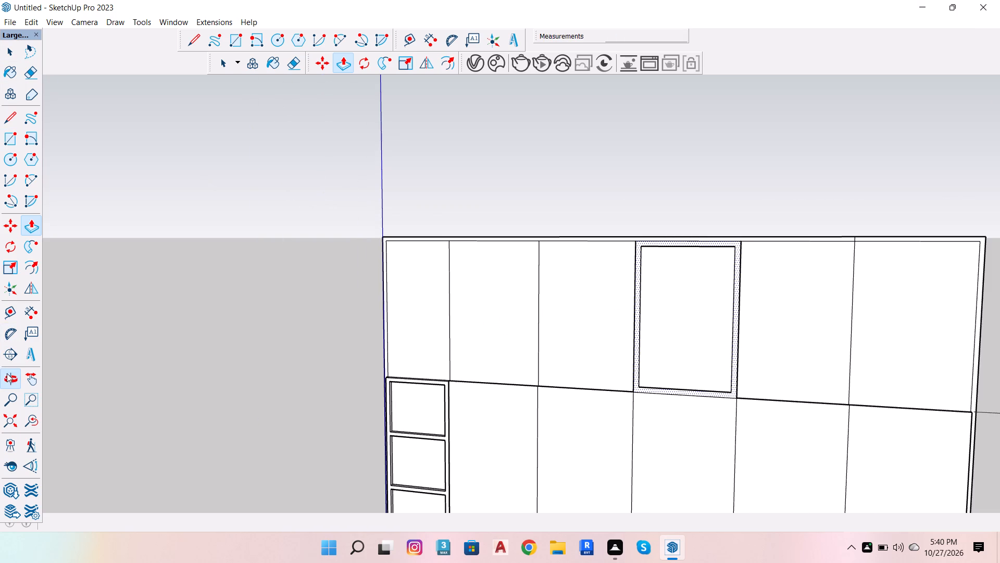
left_click_drag(143, 231, 416, 216)
scroll(517, 199, "down", 5)
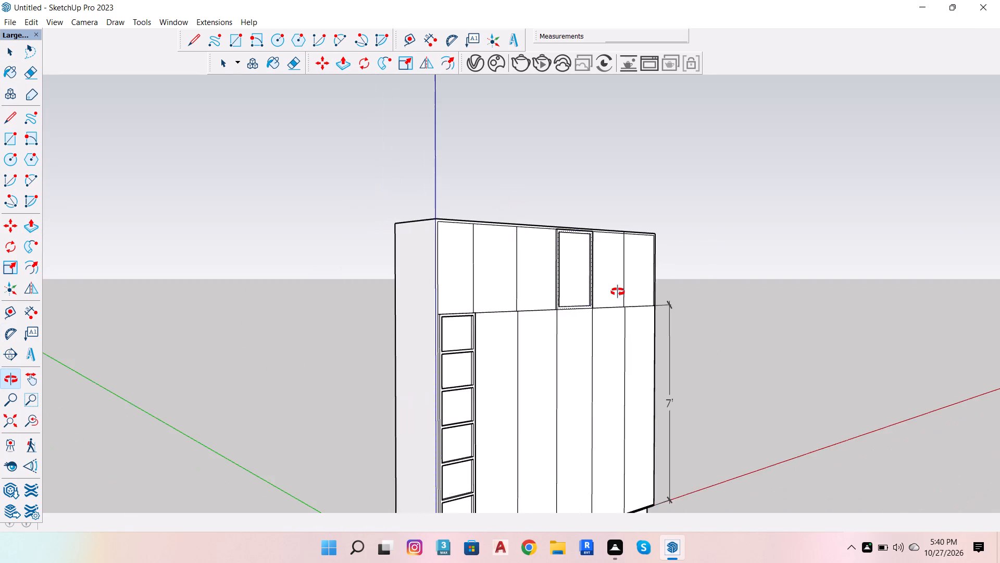
scroll(640, 299, "up", 4)
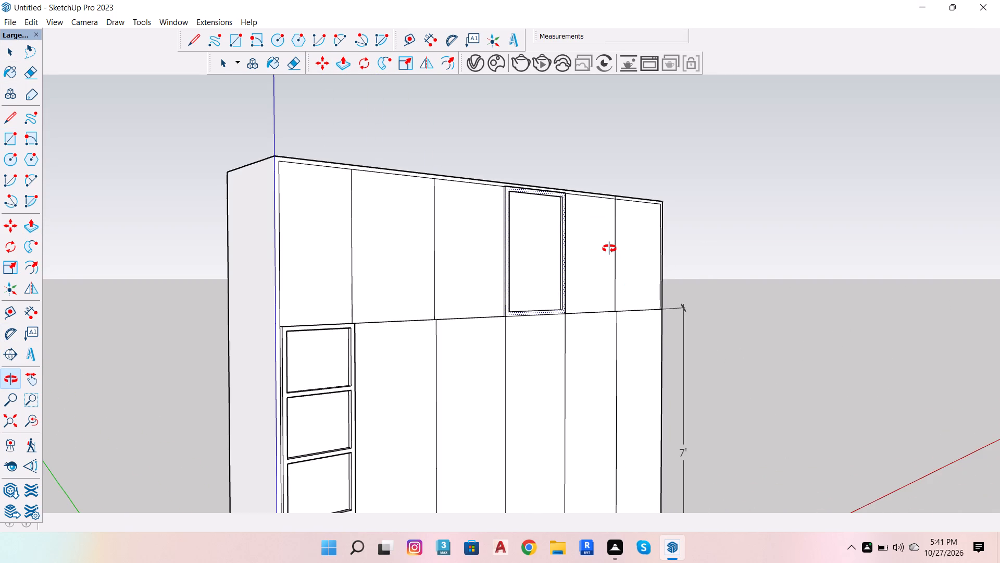
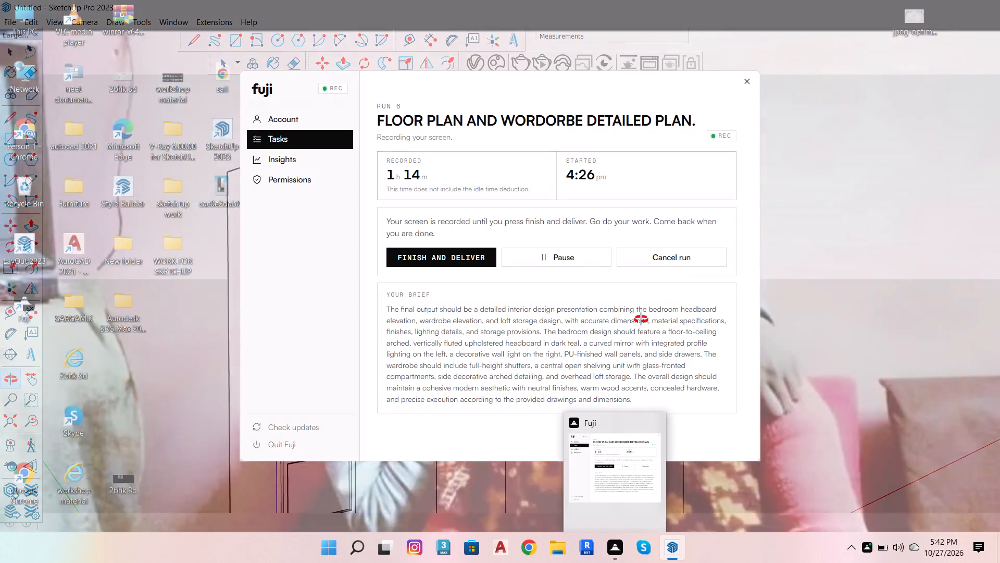
Examine the upper panel row and the fourth panel's raised border from the front, the side and above.
scroll(706, 320, "down", 3)
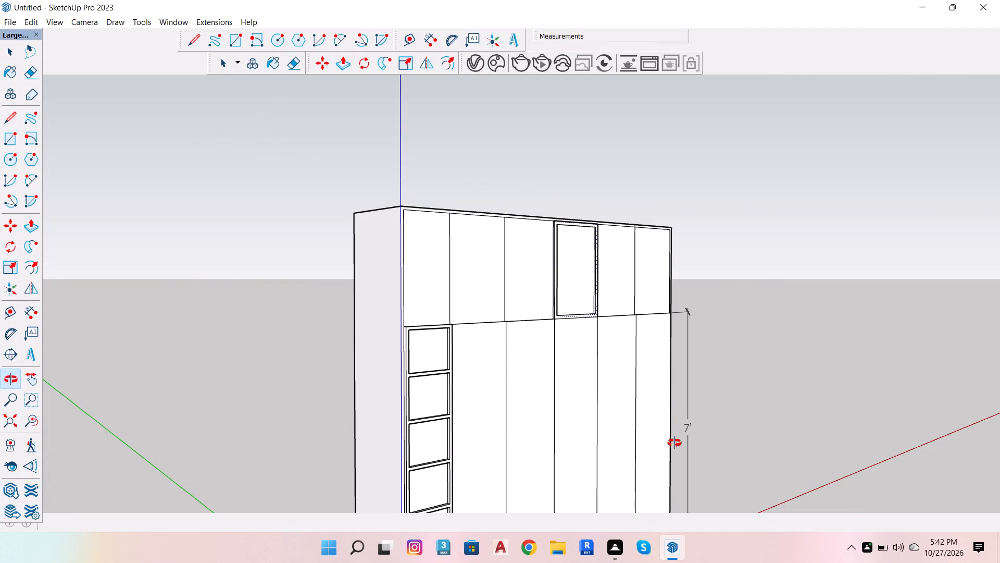
scroll(583, 360, "down", 3)
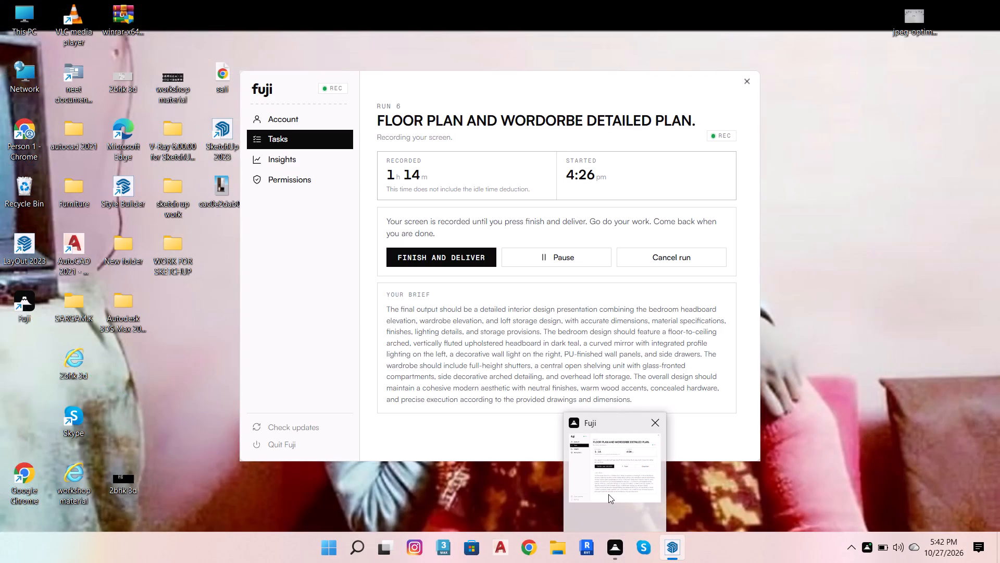
left_click_drag(457, 322, 479, 352)
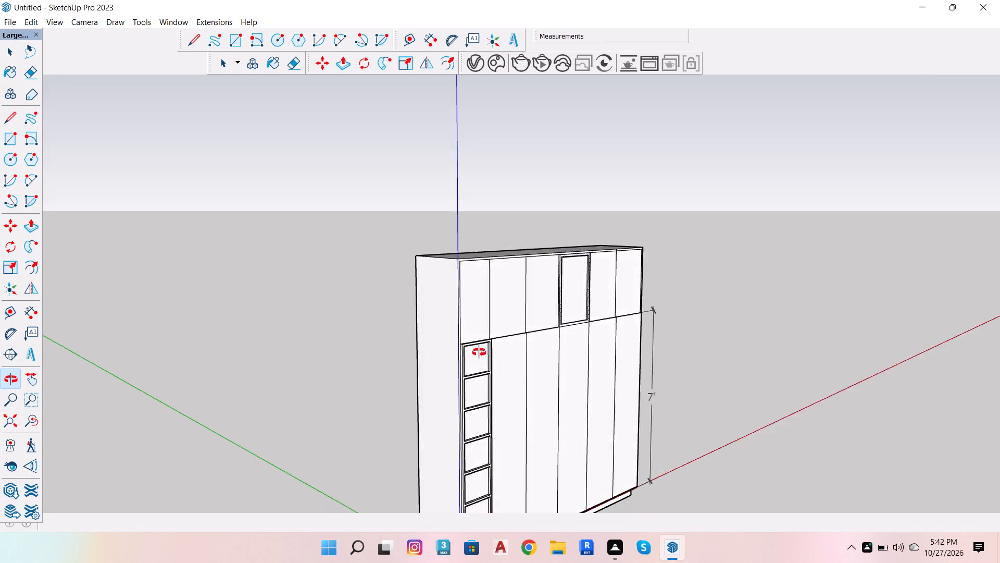
left_click_drag(479, 352, 587, 324)
left_click_drag(495, 335, 304, 316)
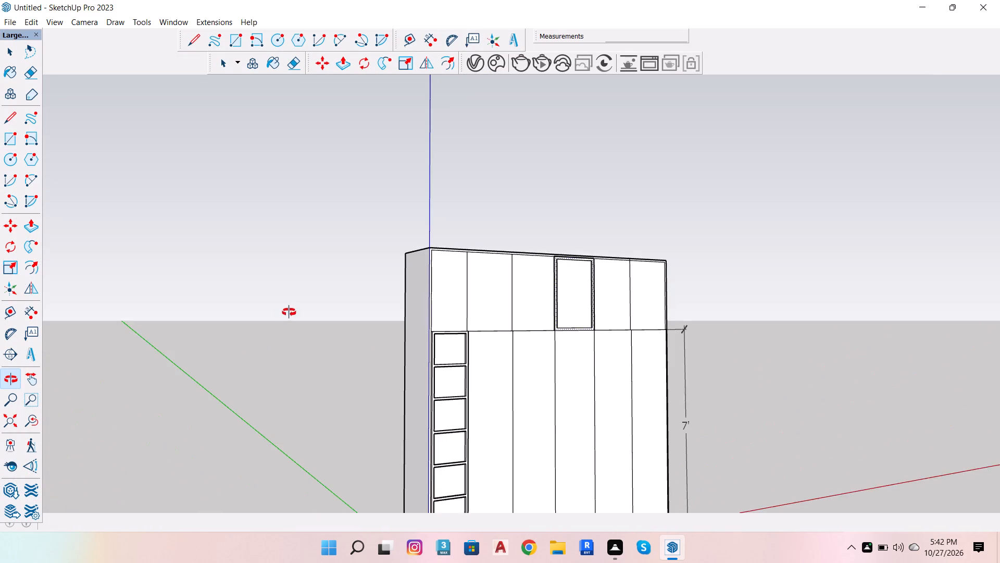
scroll(597, 254, "up", 3)
scroll(622, 303, "up", 8)
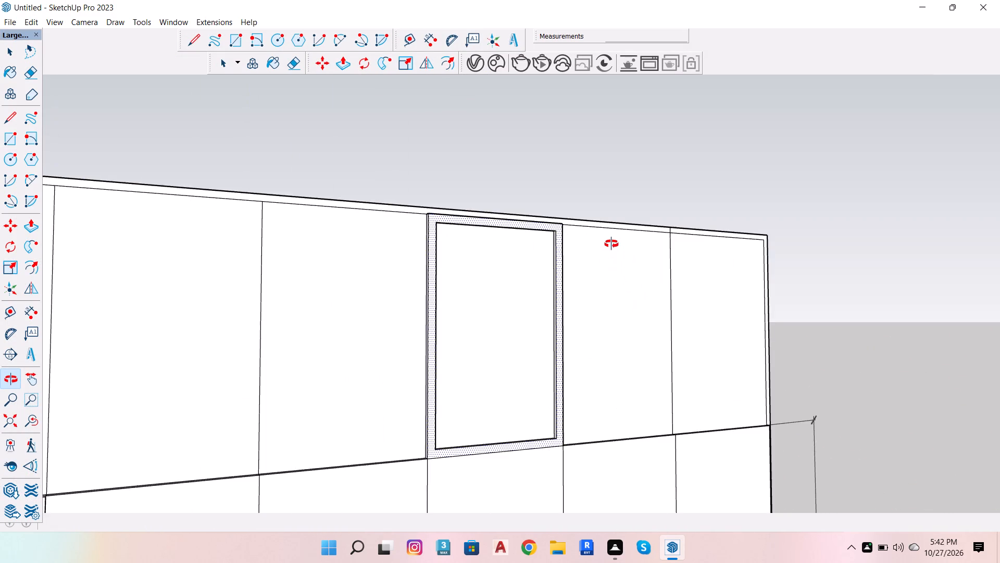
scroll(609, 239, "up", 4)
scroll(593, 211, "down", 4)
scroll(578, 254, "down", 5)
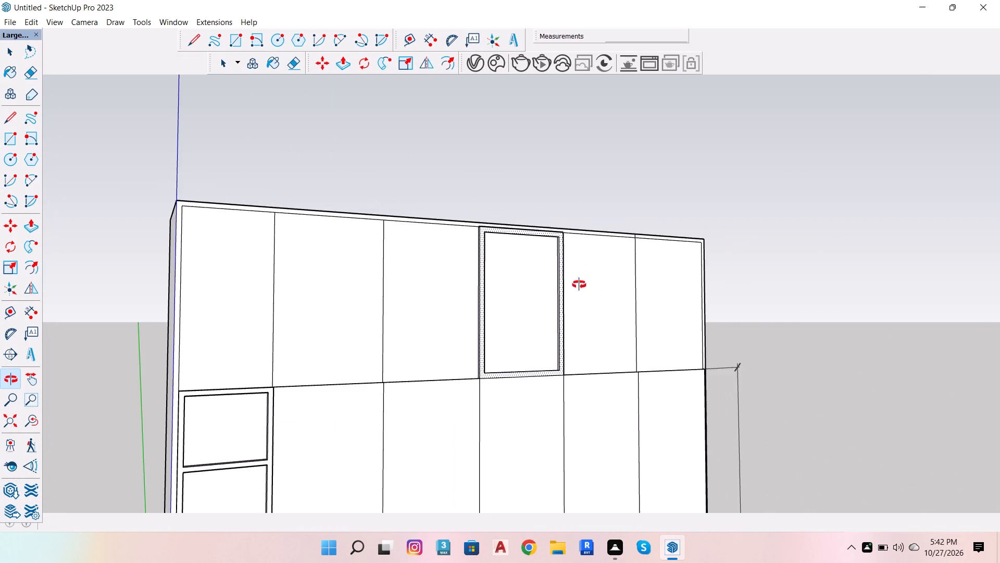
scroll(546, 362, "up", 4)
left_click_drag(524, 263, 35, 537)
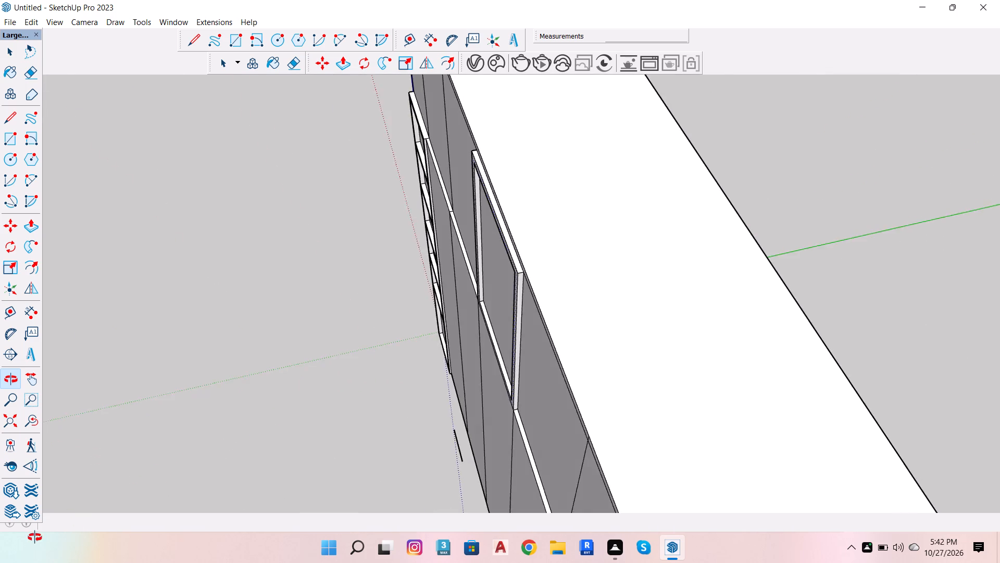
left_click_drag(35, 537, 523, 338)
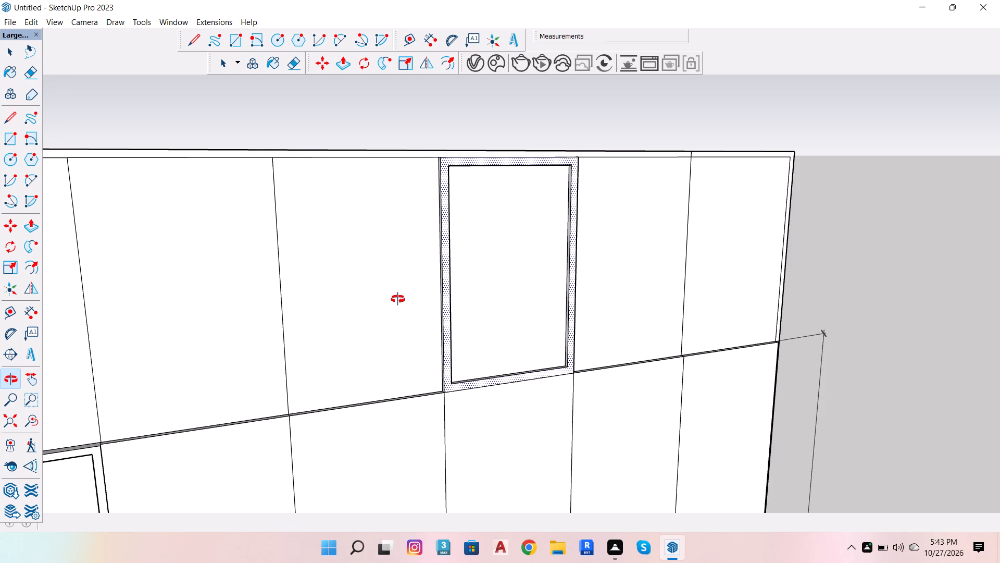
scroll(461, 307, "down", 5)
scroll(606, 335, "up", 3)
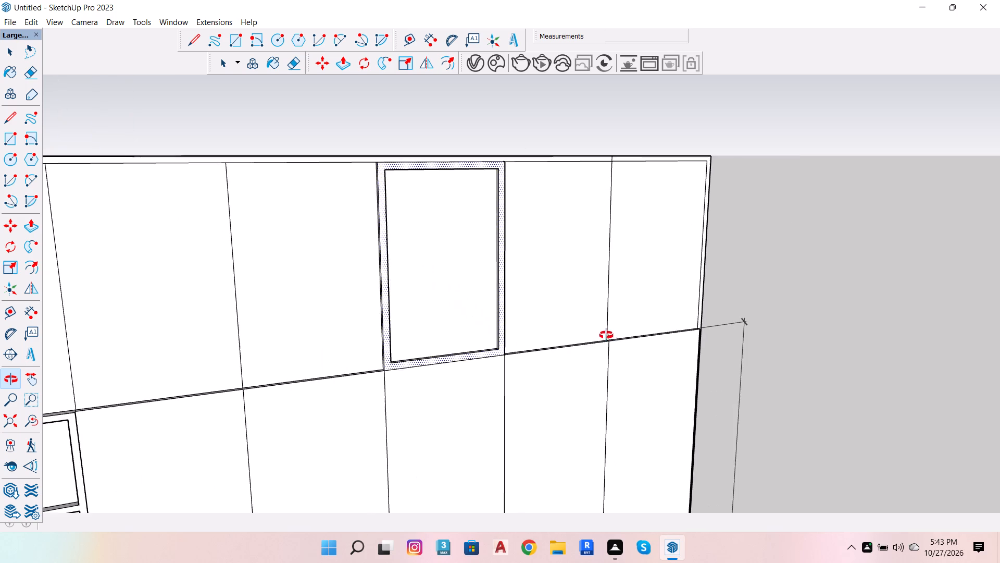
left_click_drag(598, 314, 634, 469)
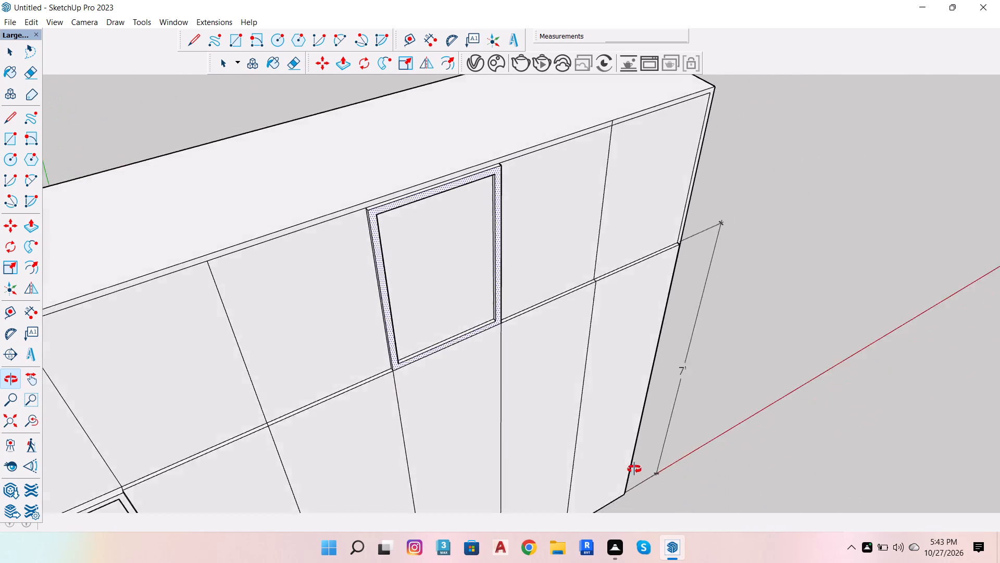
left_click_drag(634, 469, 506, 425)
scroll(553, 403, "down", 5)
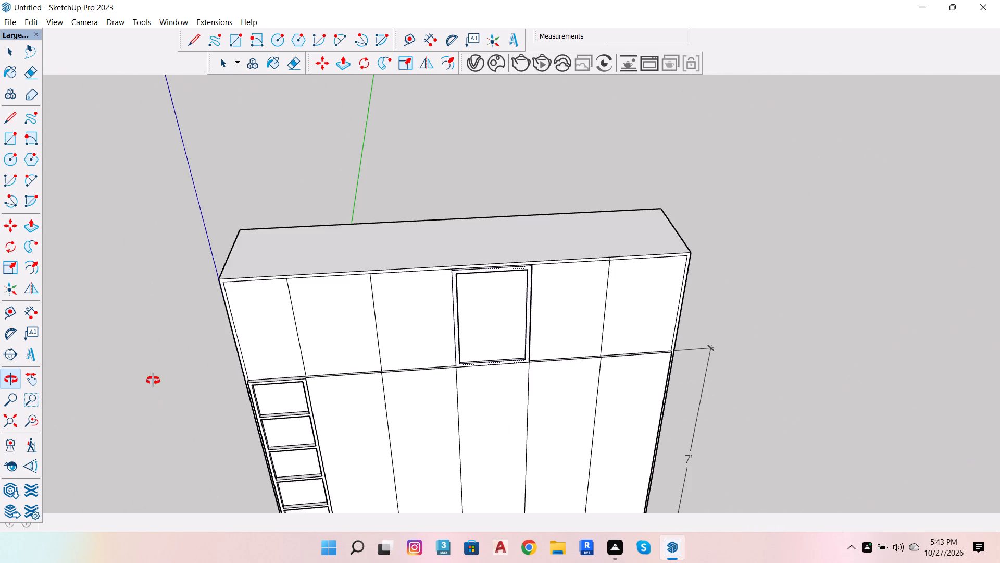
scroll(167, 370, "up", 4)
scroll(254, 187, "up", 3)
left_click_drag(330, 261, 320, 330)
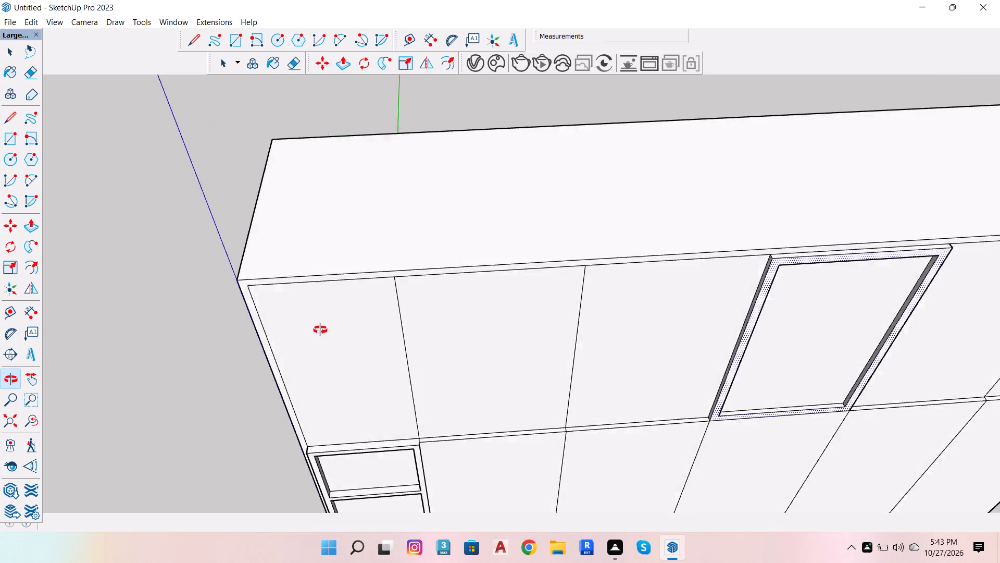
left_click_drag(320, 330, 153, 292)
scroll(334, 223, "down", 6)
left_click_drag(380, 284, 415, 237)
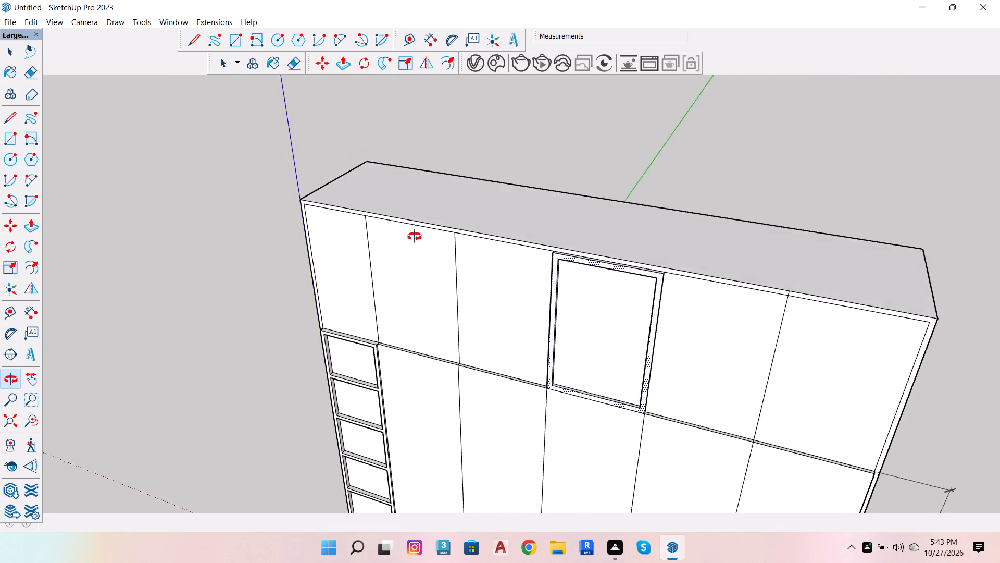
left_click_drag(415, 237, 433, 225)
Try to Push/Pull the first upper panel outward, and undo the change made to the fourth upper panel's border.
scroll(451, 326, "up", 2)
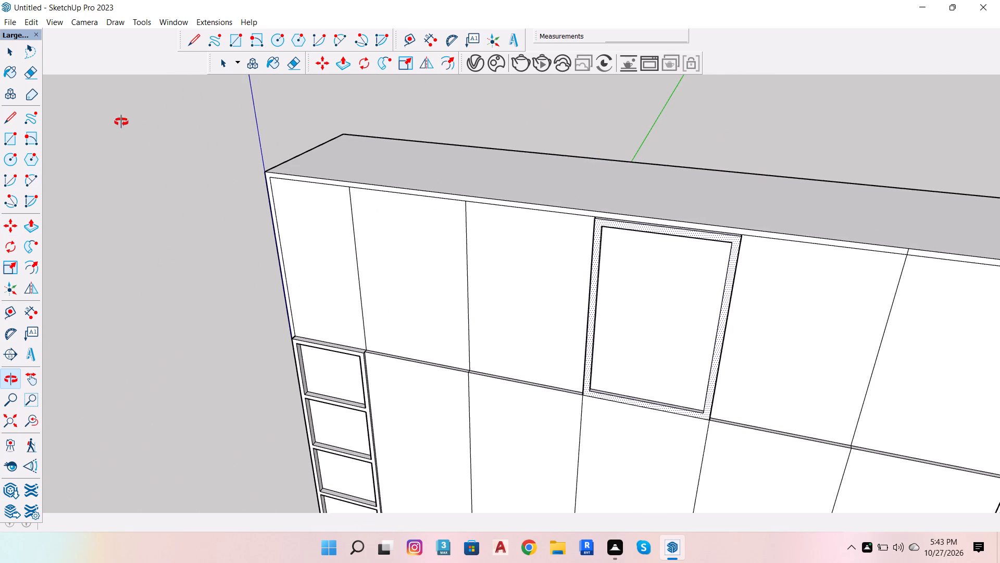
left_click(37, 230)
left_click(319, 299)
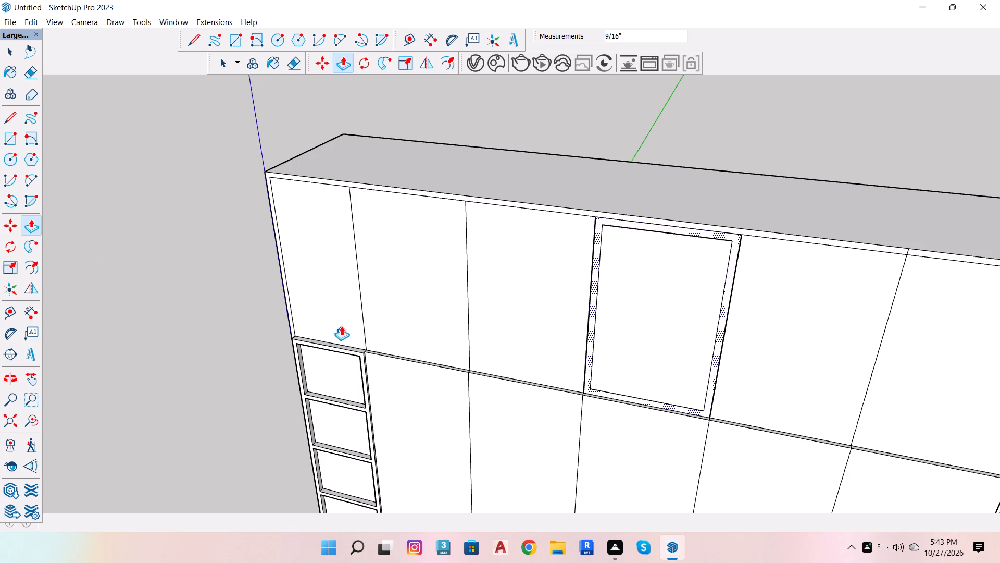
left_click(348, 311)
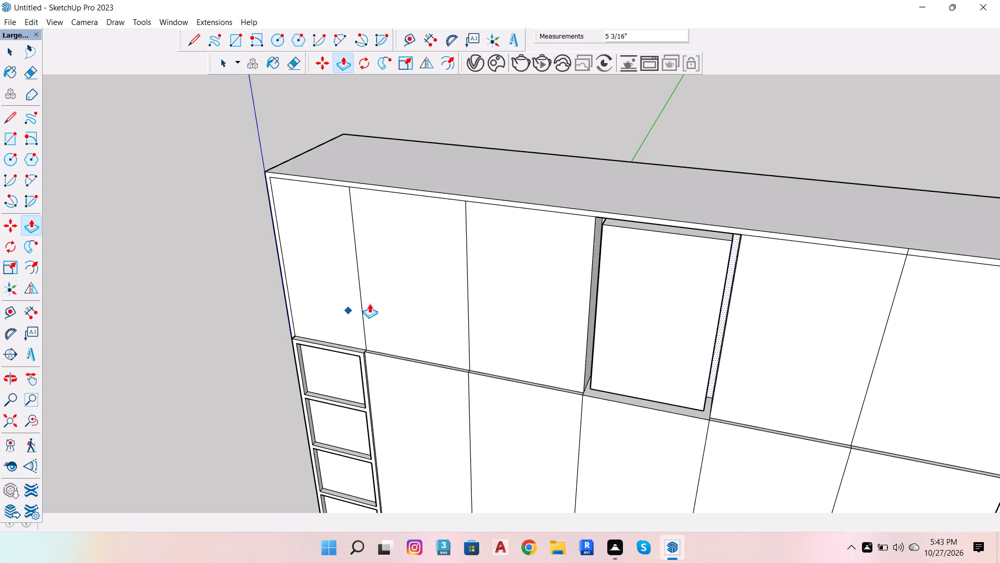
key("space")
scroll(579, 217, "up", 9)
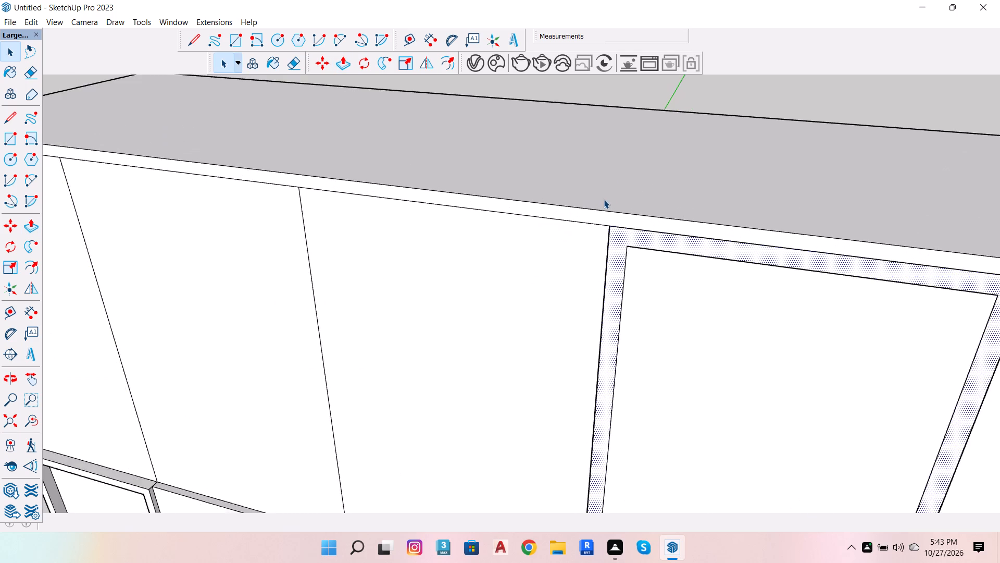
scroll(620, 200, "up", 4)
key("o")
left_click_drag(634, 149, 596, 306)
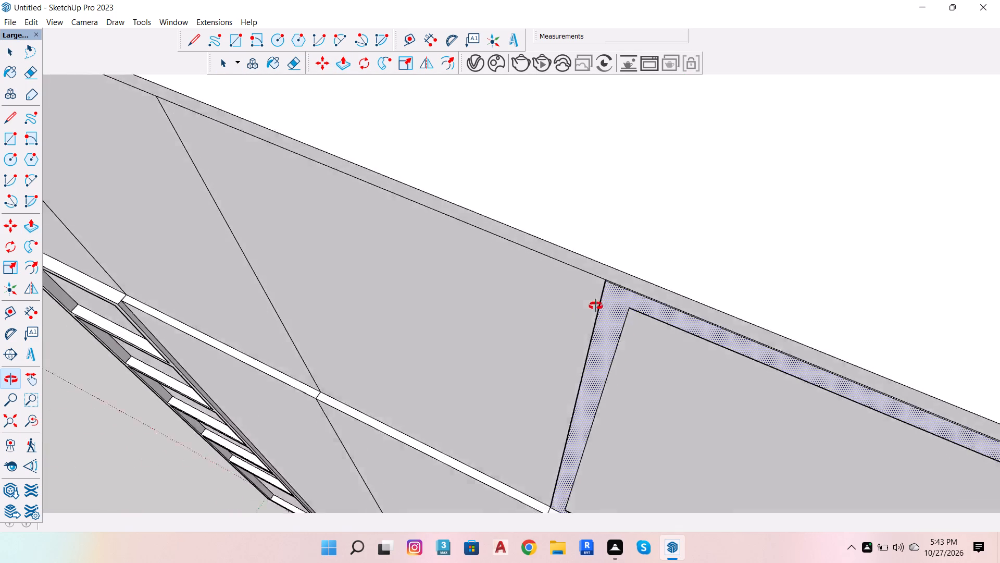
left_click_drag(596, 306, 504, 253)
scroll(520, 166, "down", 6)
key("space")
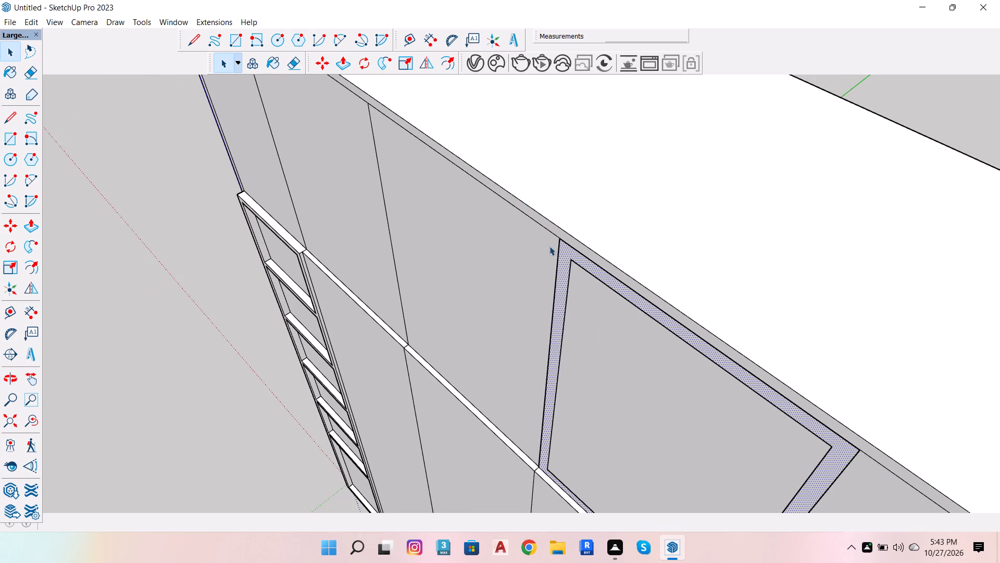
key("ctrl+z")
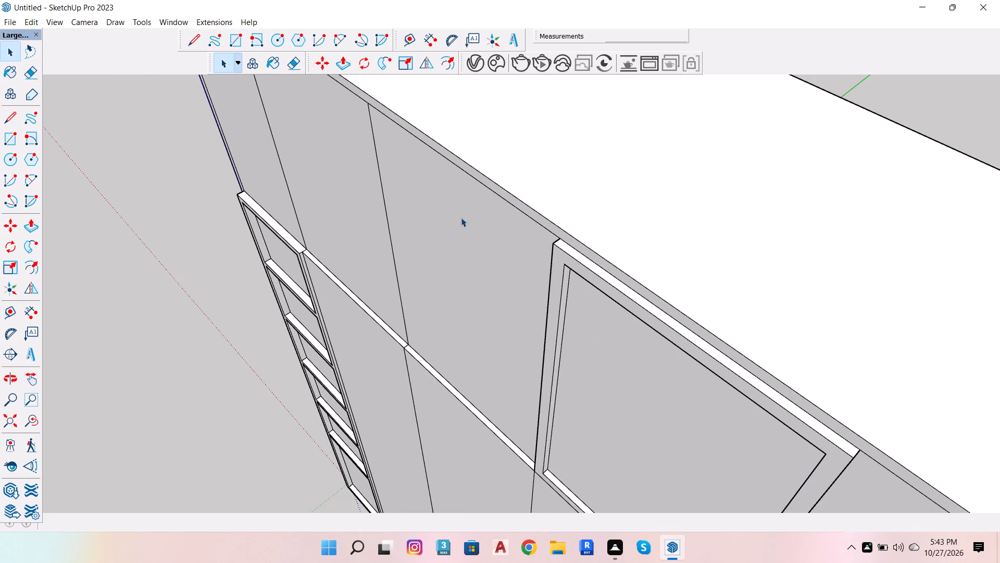
Push/Pull the first upper panel outward until it is flush with the raised face of the lower panels.
scroll(460, 219, "down", 5)
left_click(315, 158)
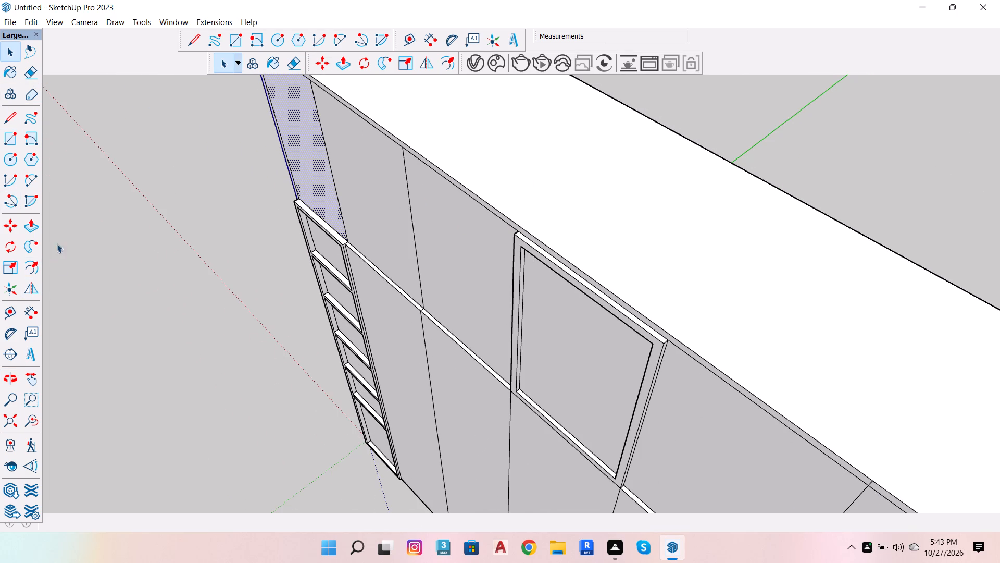
left_click(33, 221)
left_click(340, 201)
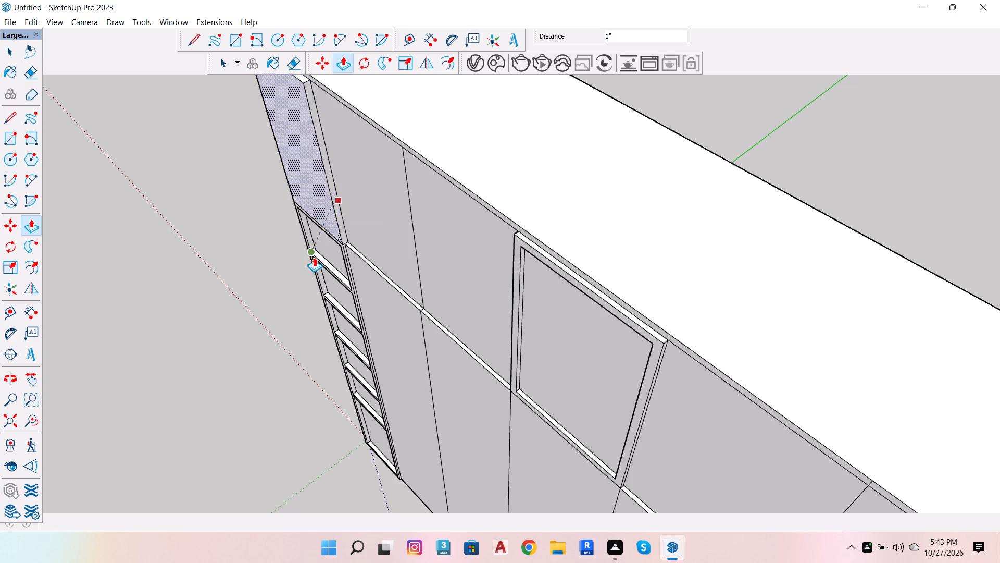
left_click(377, 301)
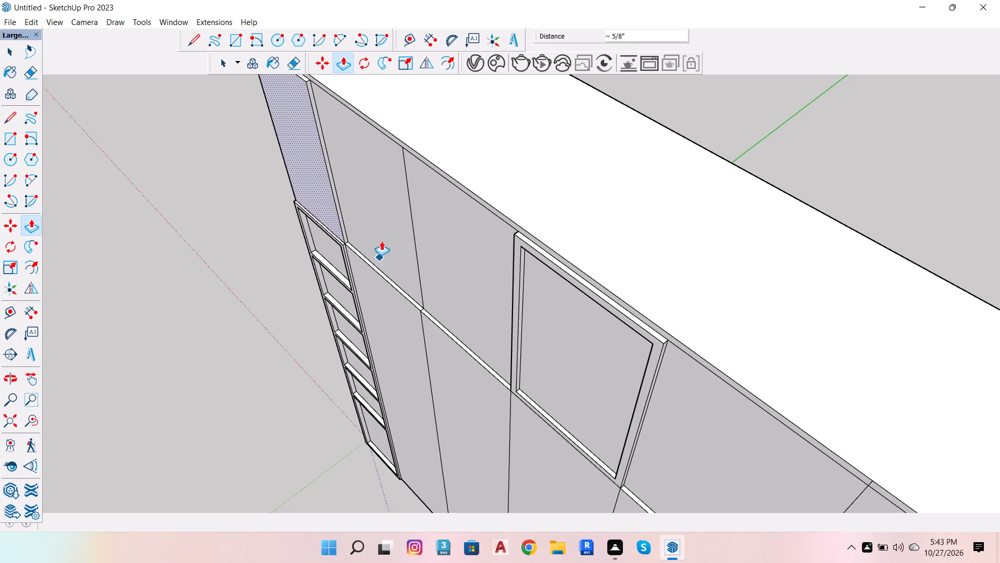
left_click(381, 225)
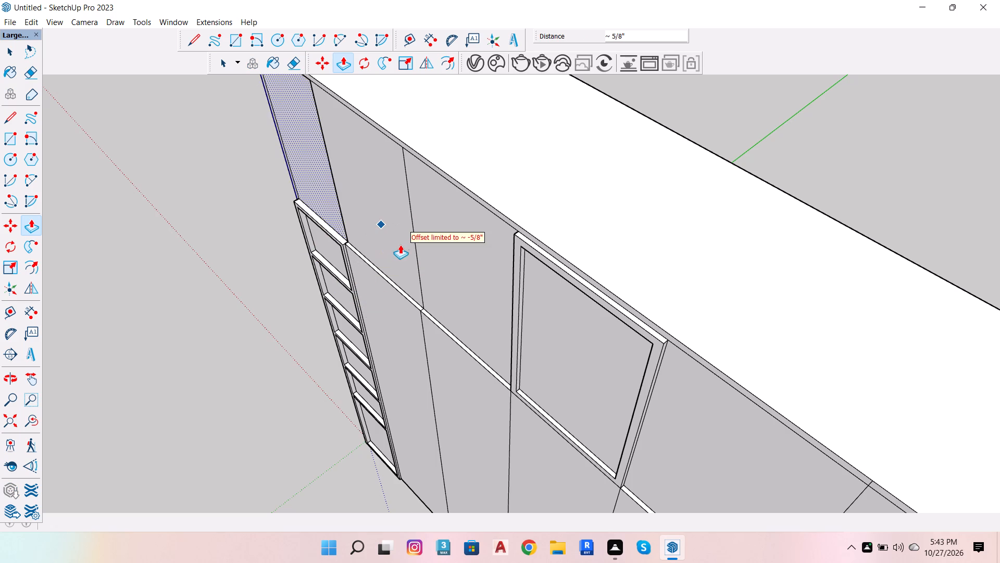
scroll(356, 246, "up", 3)
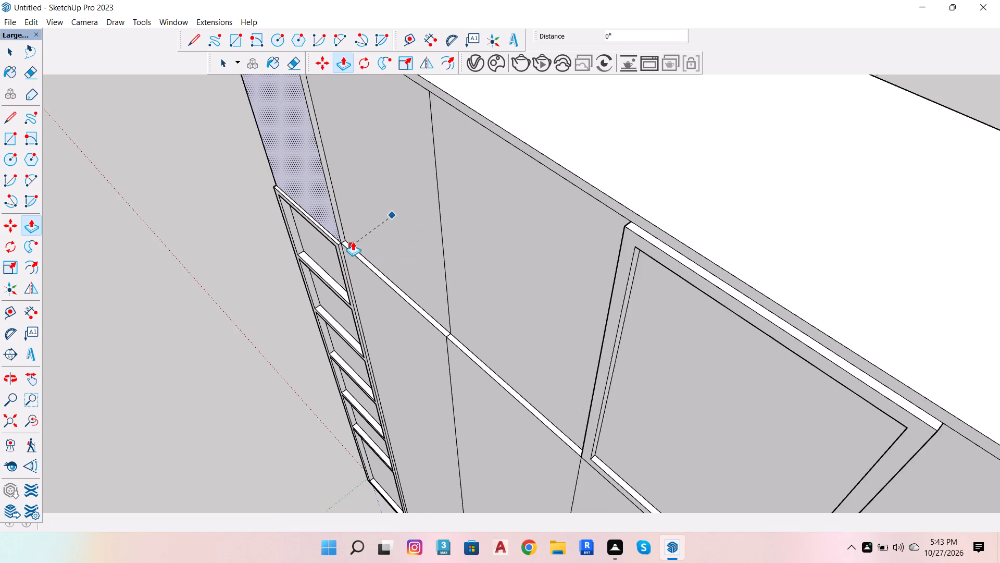
scroll(339, 235, "up", 11)
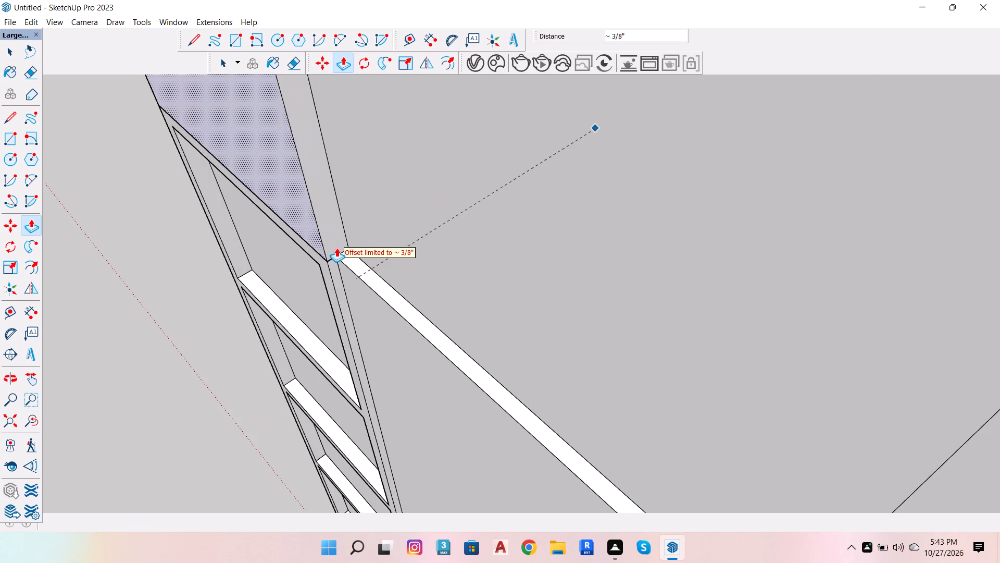
scroll(336, 248, "up", 3)
left_click(346, 253)
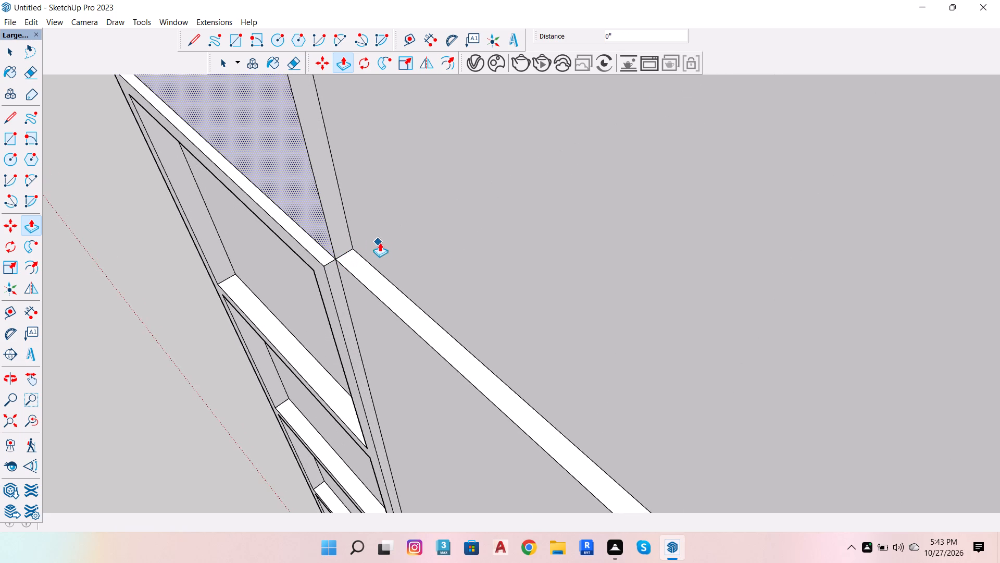
Push/Pull the second upper panel outward about 5/8", using the raised lower panel face as the depth reference.
key("space")
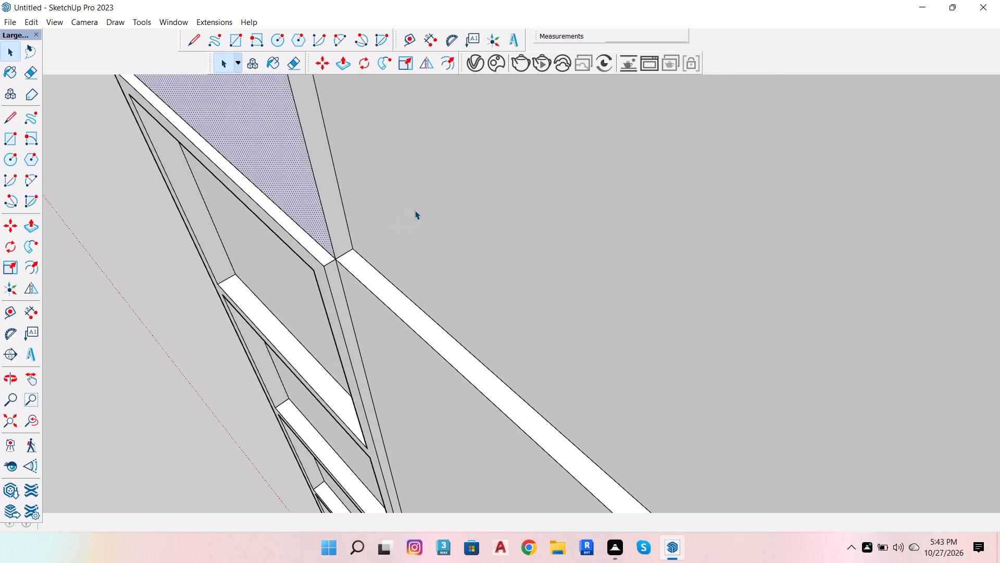
left_click(404, 207)
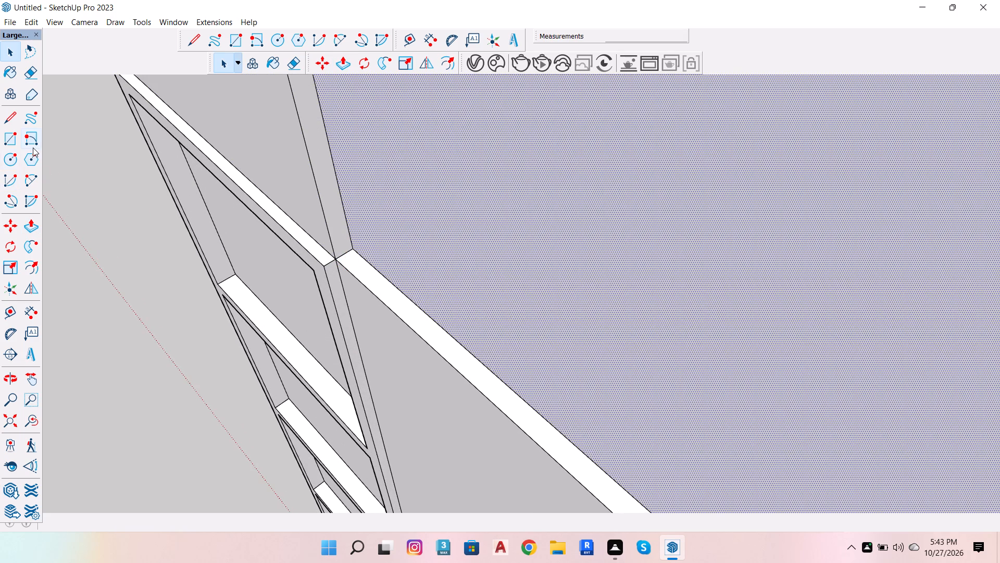
left_click(40, 223)
left_click(426, 271)
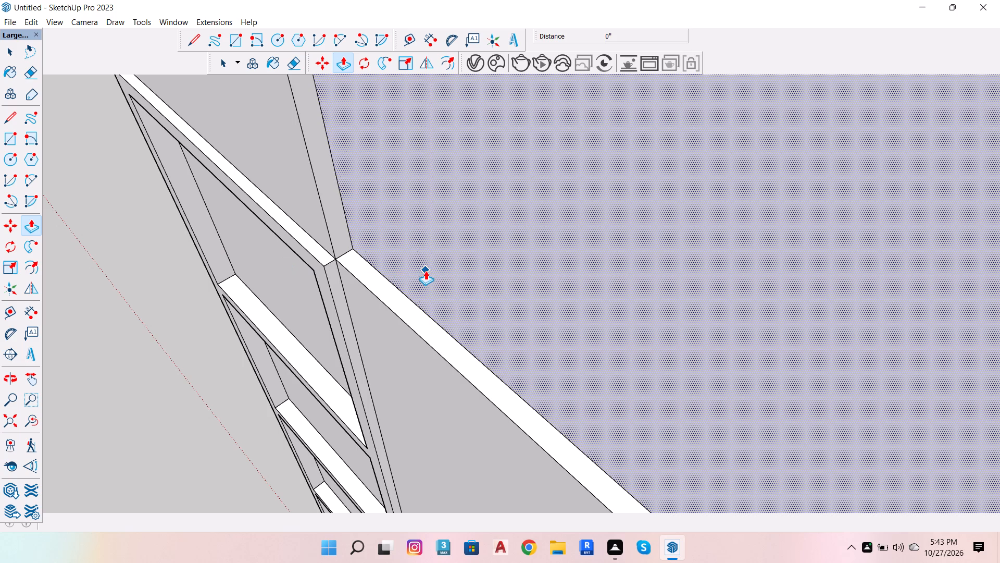
left_click(369, 321)
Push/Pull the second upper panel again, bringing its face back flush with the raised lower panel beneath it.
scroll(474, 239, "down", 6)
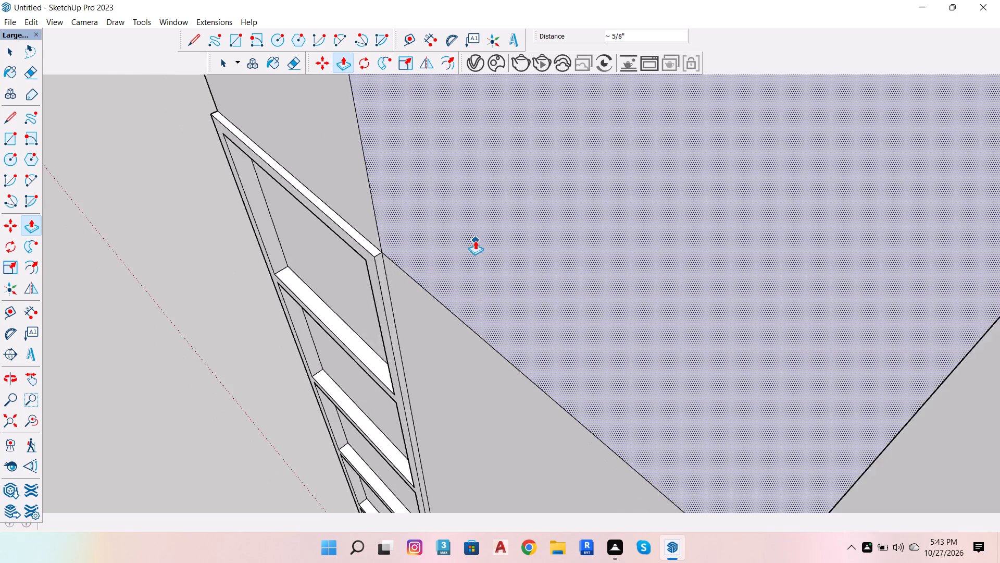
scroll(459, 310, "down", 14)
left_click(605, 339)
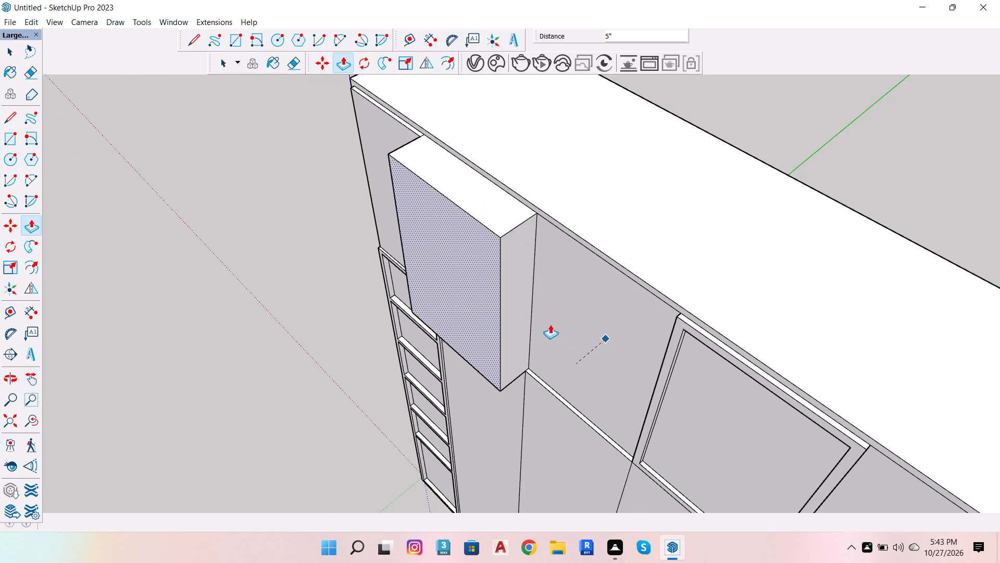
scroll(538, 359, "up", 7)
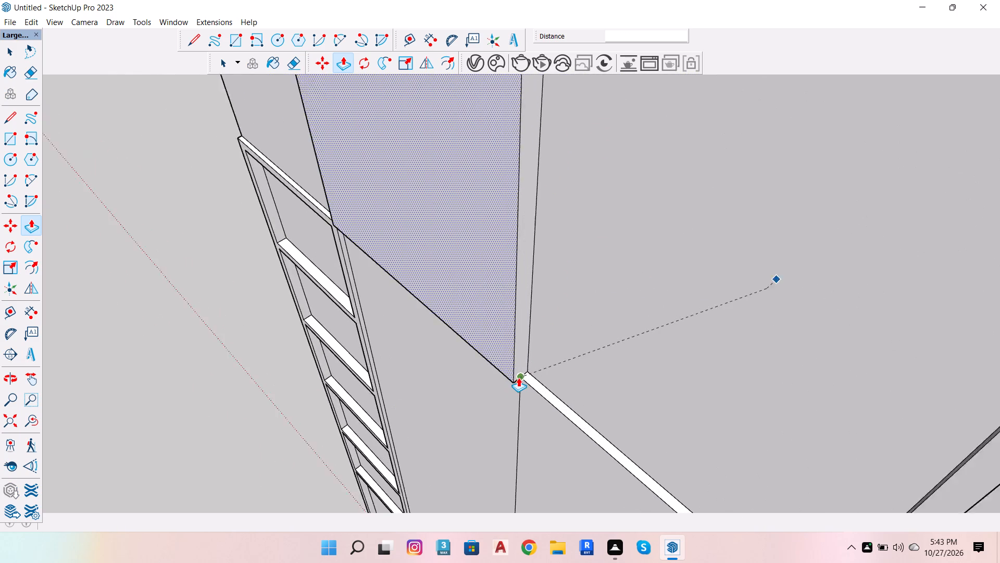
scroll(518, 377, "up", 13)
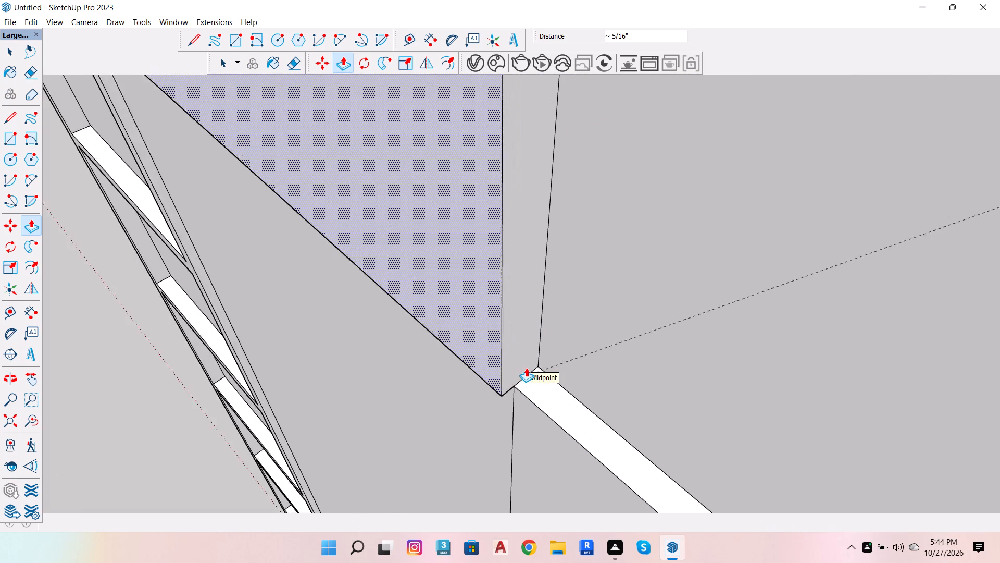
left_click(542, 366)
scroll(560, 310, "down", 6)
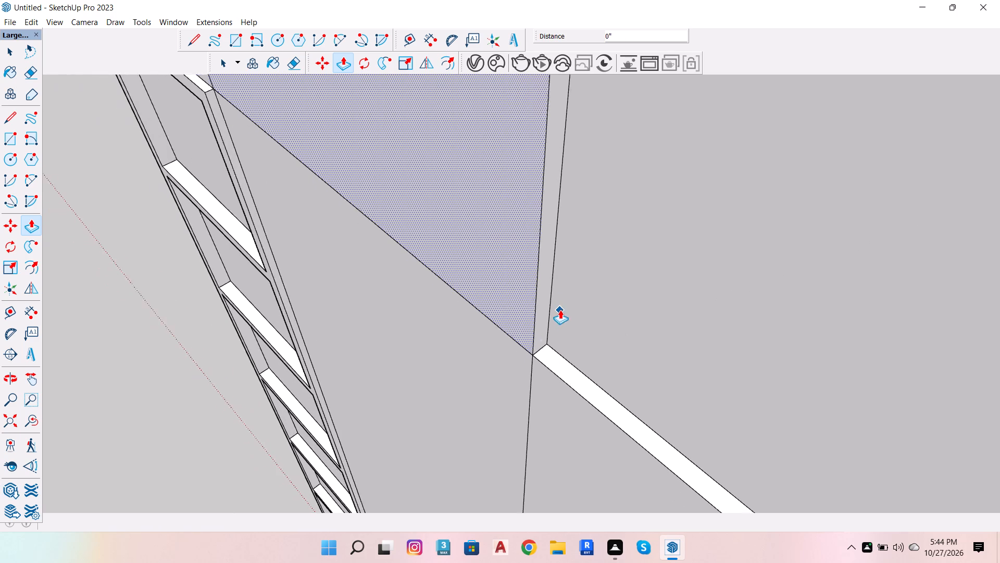
Push/Pull the recessed third upper panel outward about 5/8", flush with the raised panels around it.
scroll(560, 310, "down", 1)
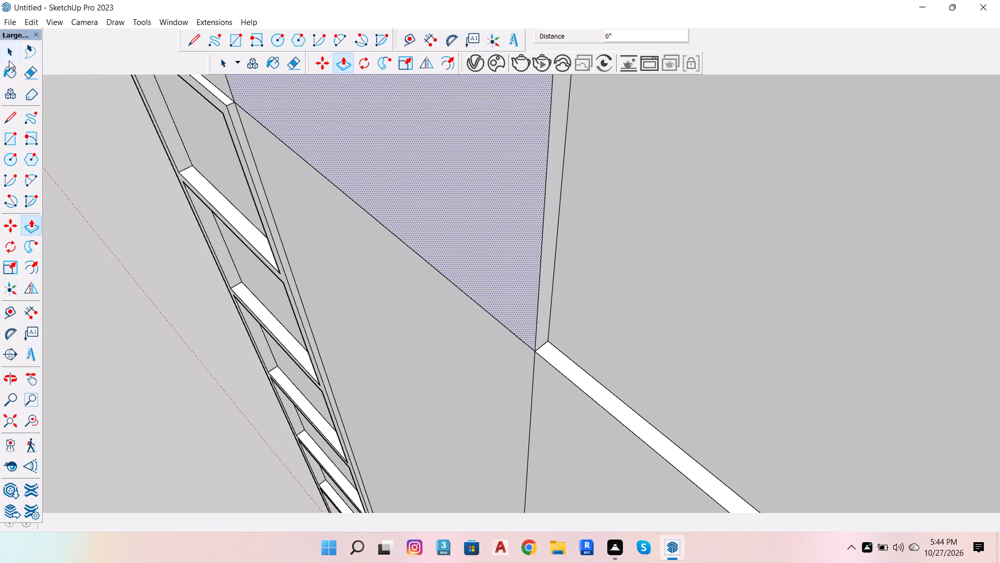
left_click(9, 60)
left_click(642, 270)
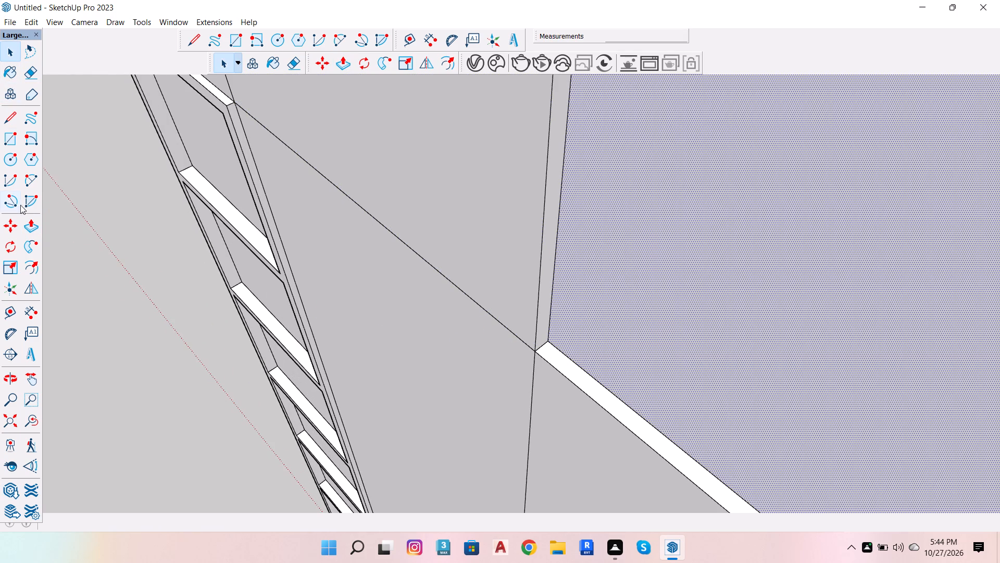
left_click(29, 229)
left_click(604, 301)
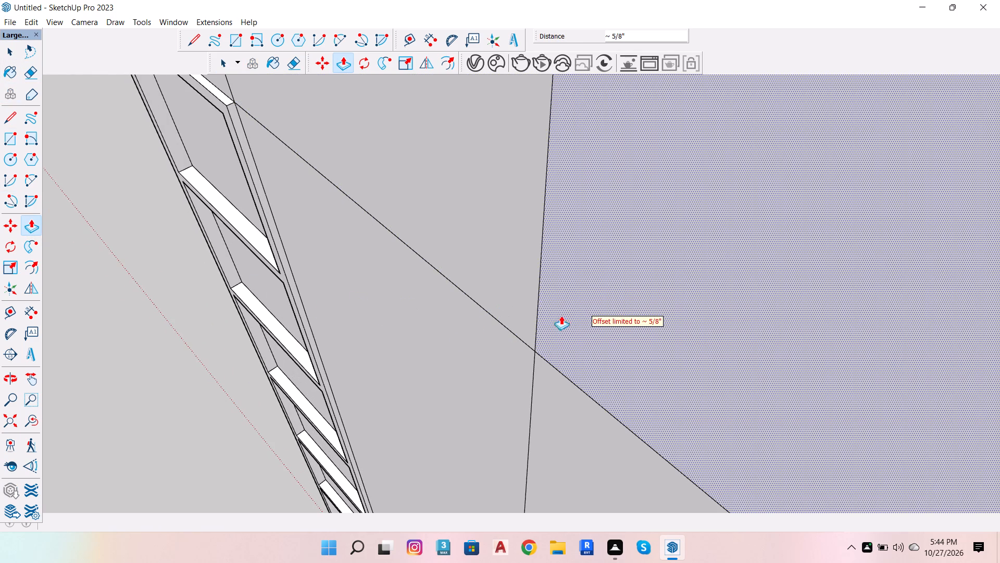
left_click(523, 266)
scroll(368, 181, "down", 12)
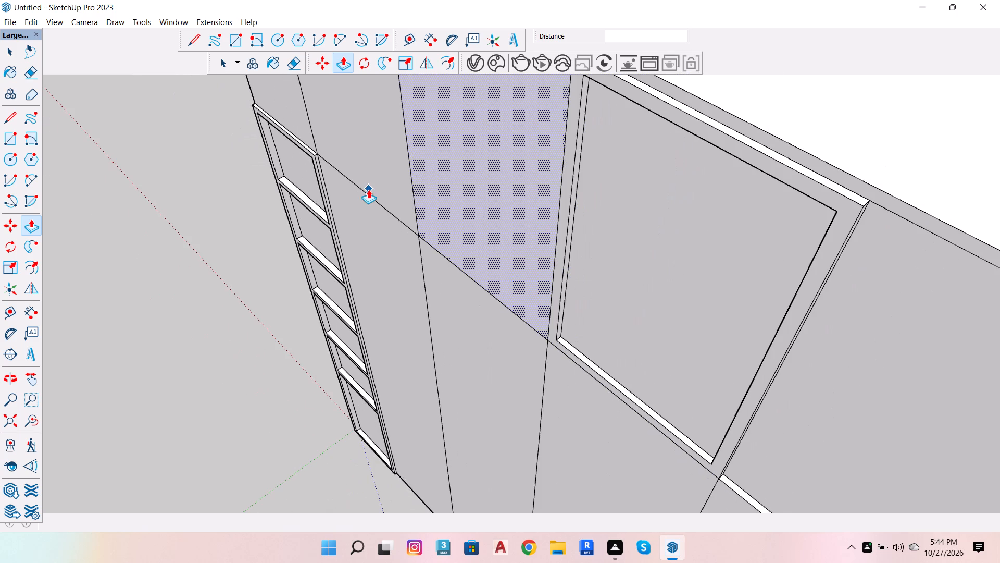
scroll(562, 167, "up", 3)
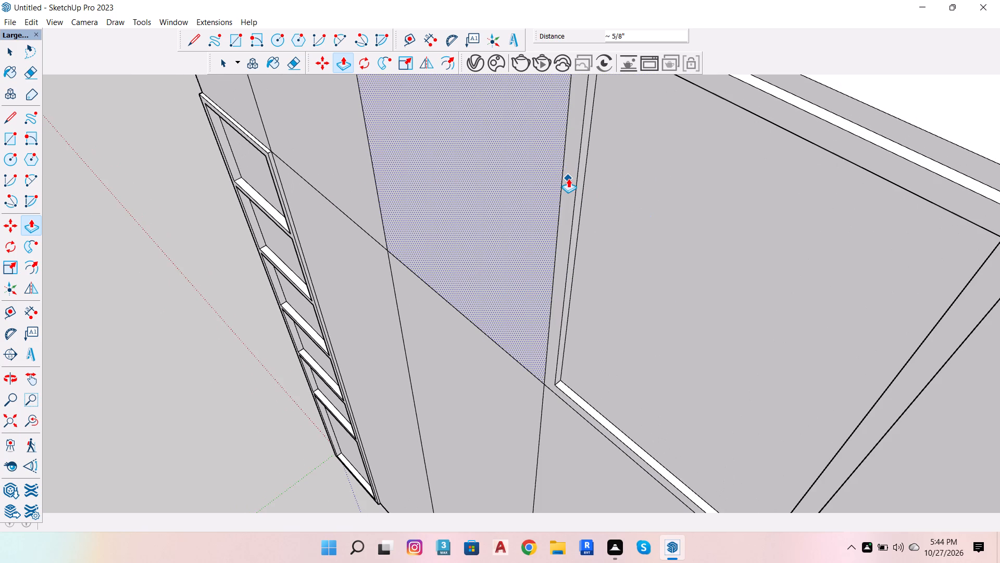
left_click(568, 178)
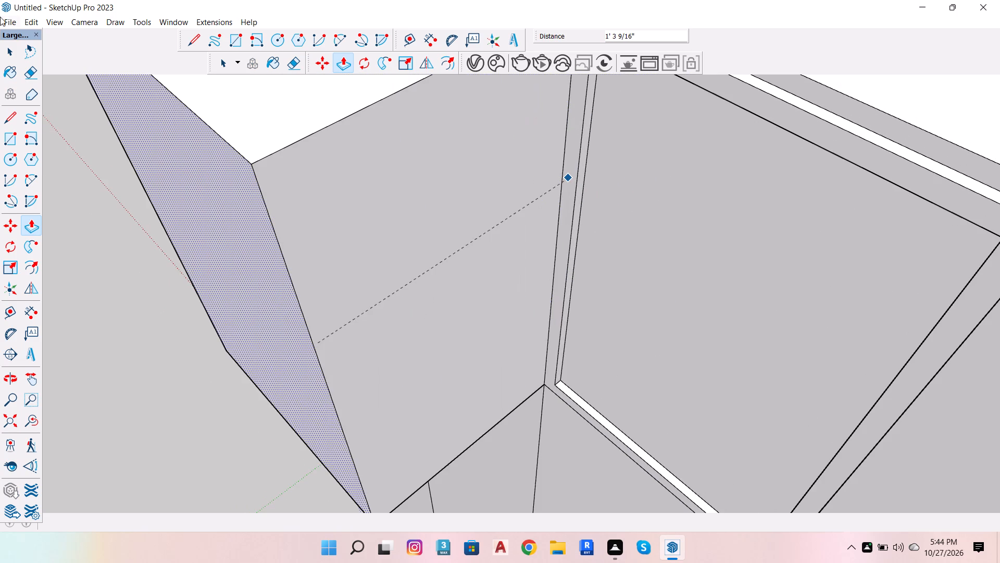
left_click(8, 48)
Push/Pull the border frame of the fourth upper panel outward 1".
scroll(553, 229, "up", 3)
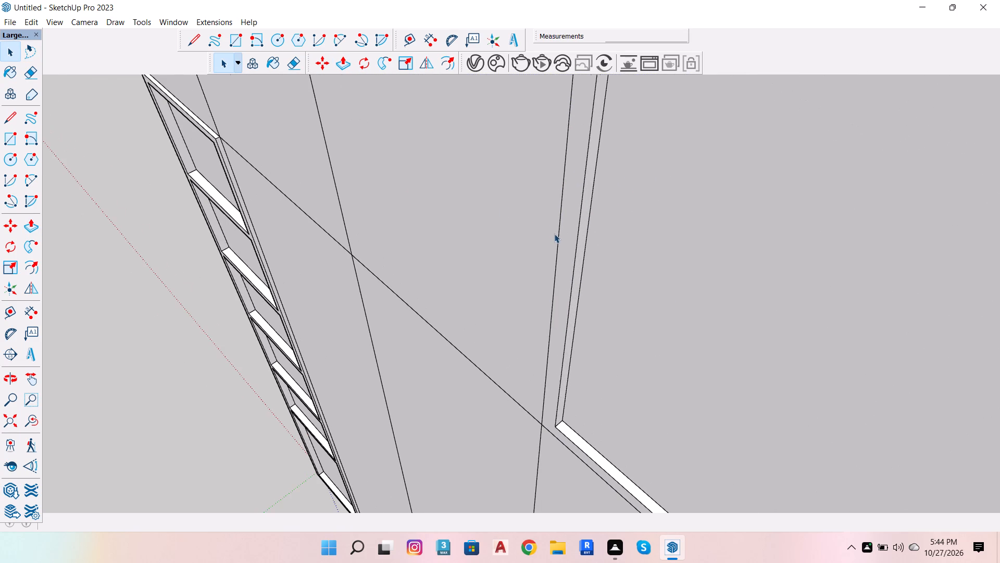
left_click(562, 250)
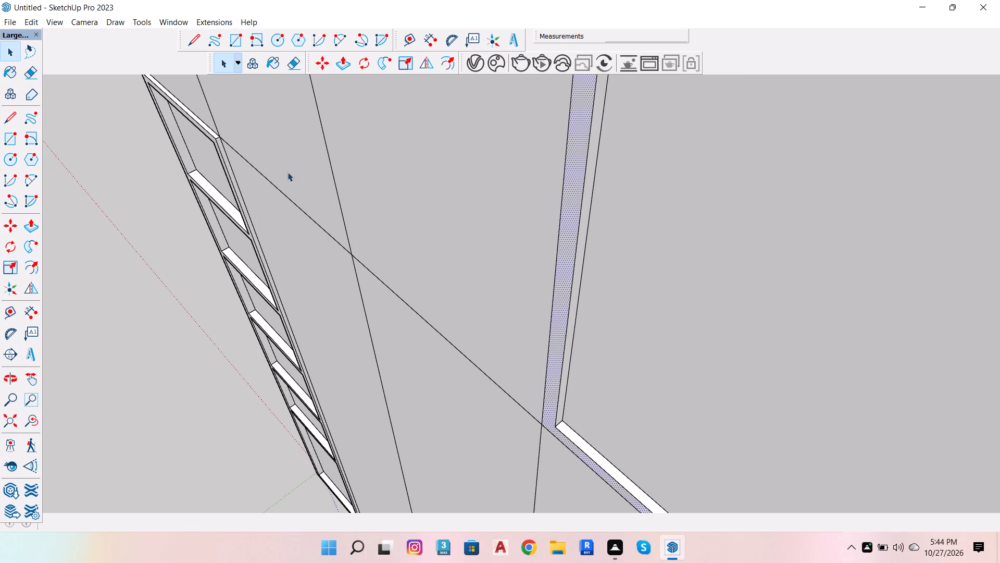
left_click(35, 224)
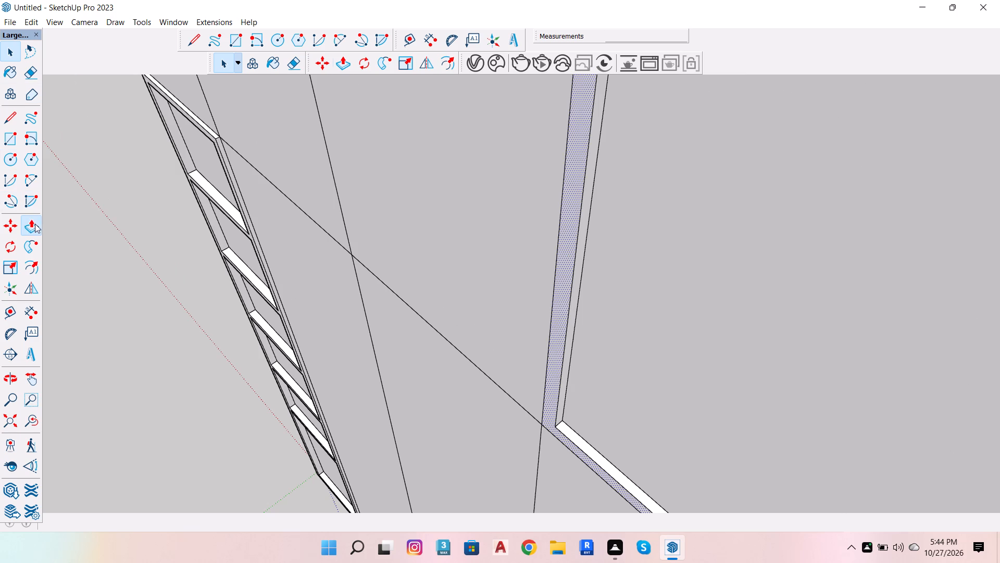
left_click(555, 303)
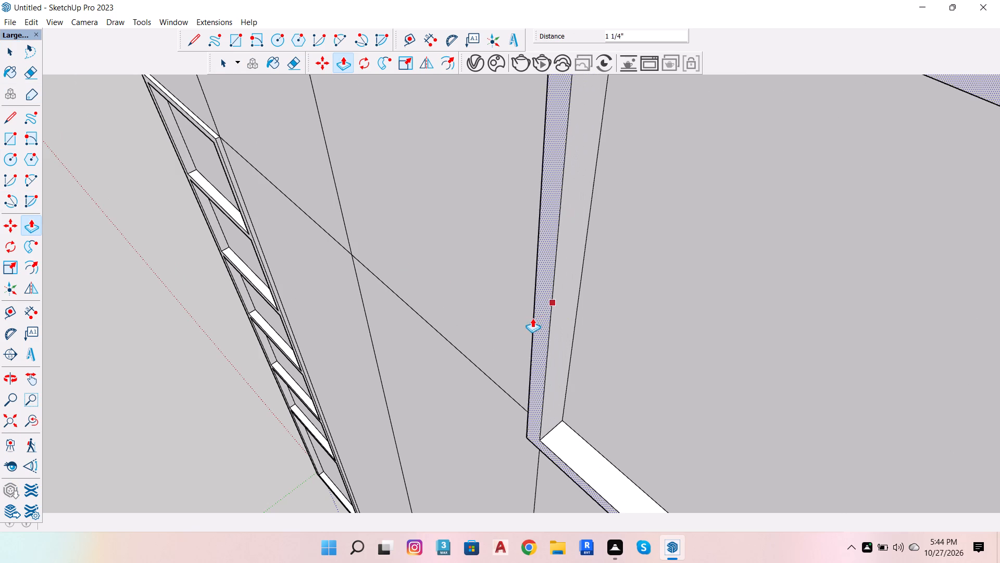
key("1")
key("Return")
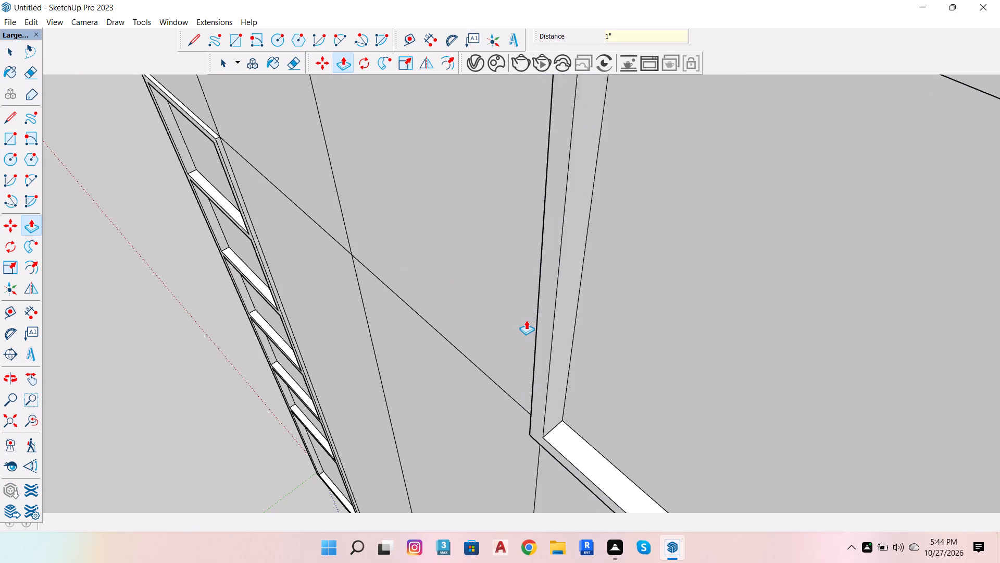
Push/Pull the fifth and sixth upper panels outward about 5/8" each, flush with the raised lower panels.
scroll(526, 320, "down", 12)
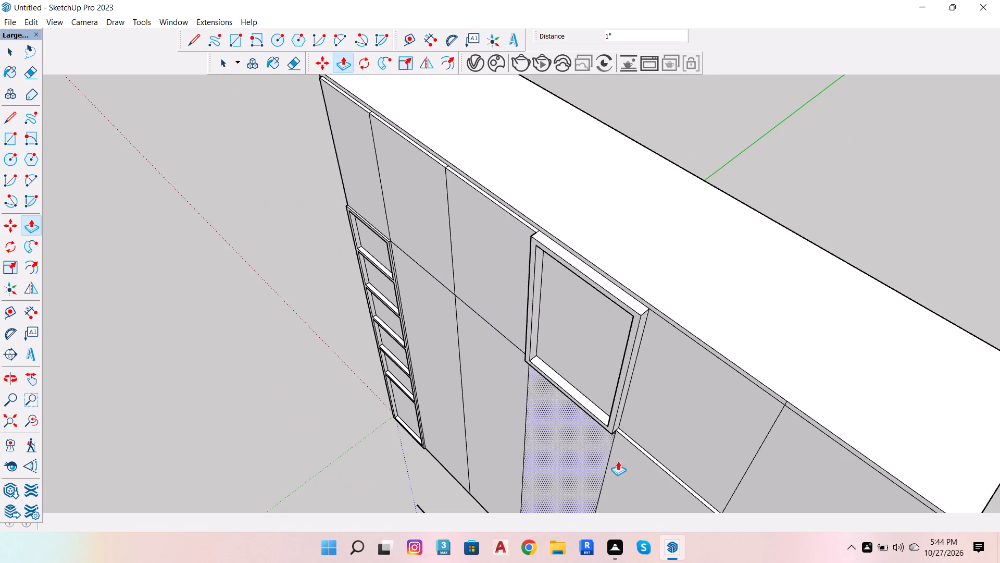
left_click(704, 413)
left_click(653, 476)
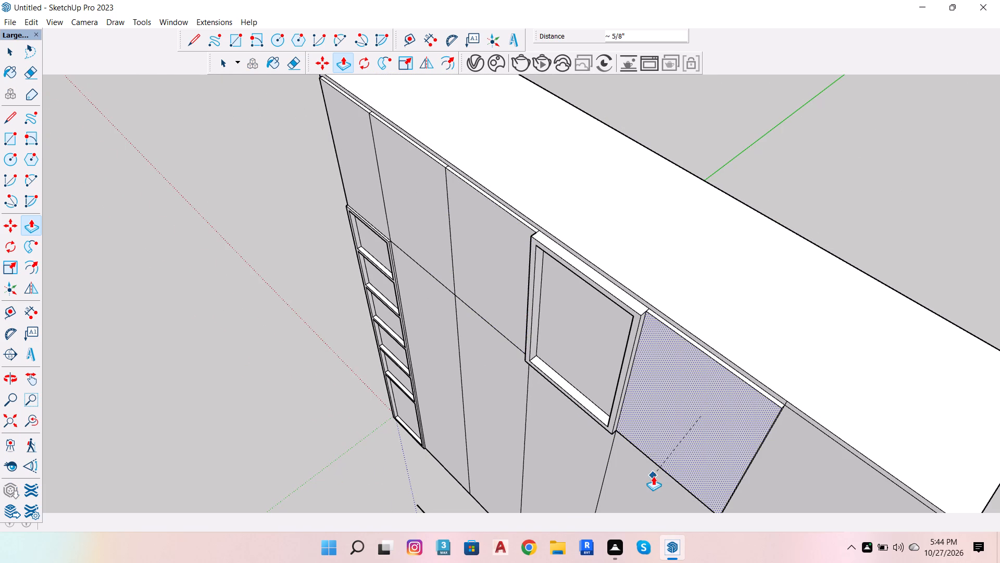
scroll(723, 359, "down", 5)
left_click(777, 467)
left_click(739, 491)
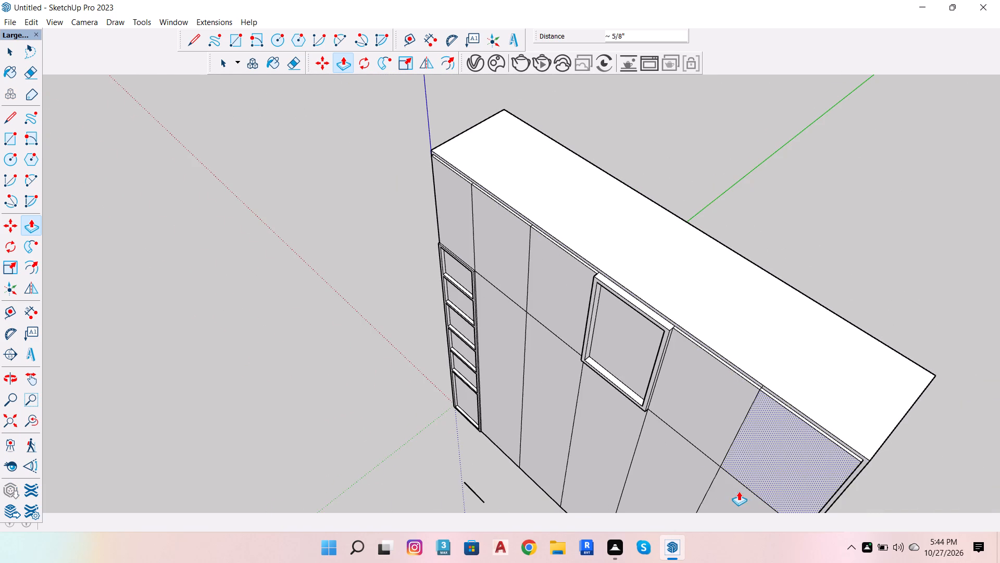
scroll(721, 362, "down", 6)
scroll(712, 475, "up", 6)
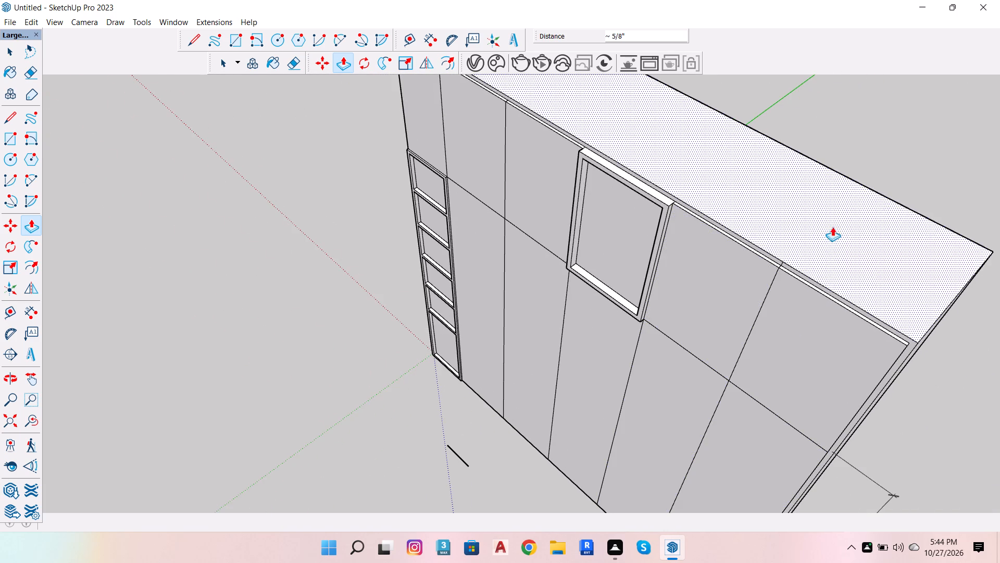
key("space")
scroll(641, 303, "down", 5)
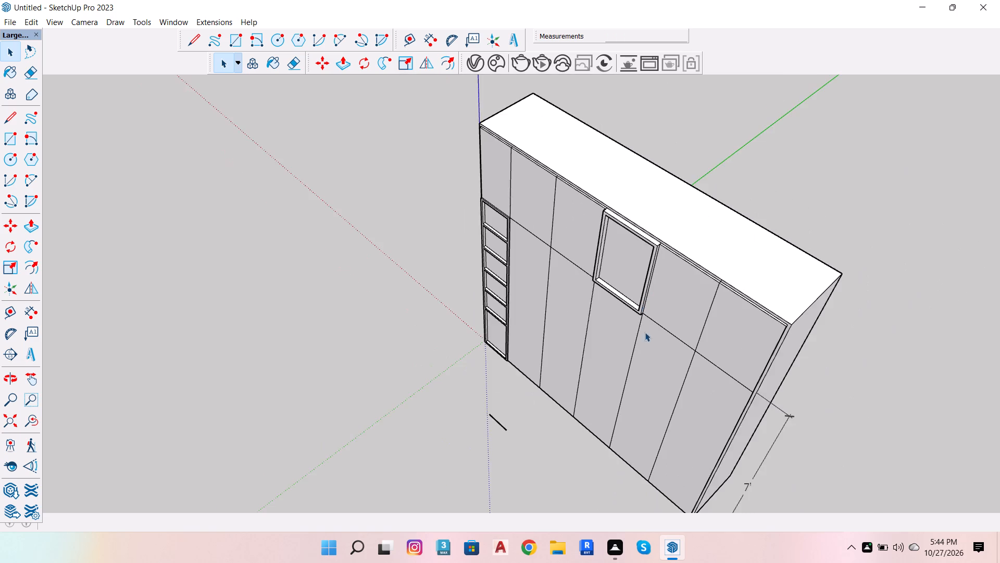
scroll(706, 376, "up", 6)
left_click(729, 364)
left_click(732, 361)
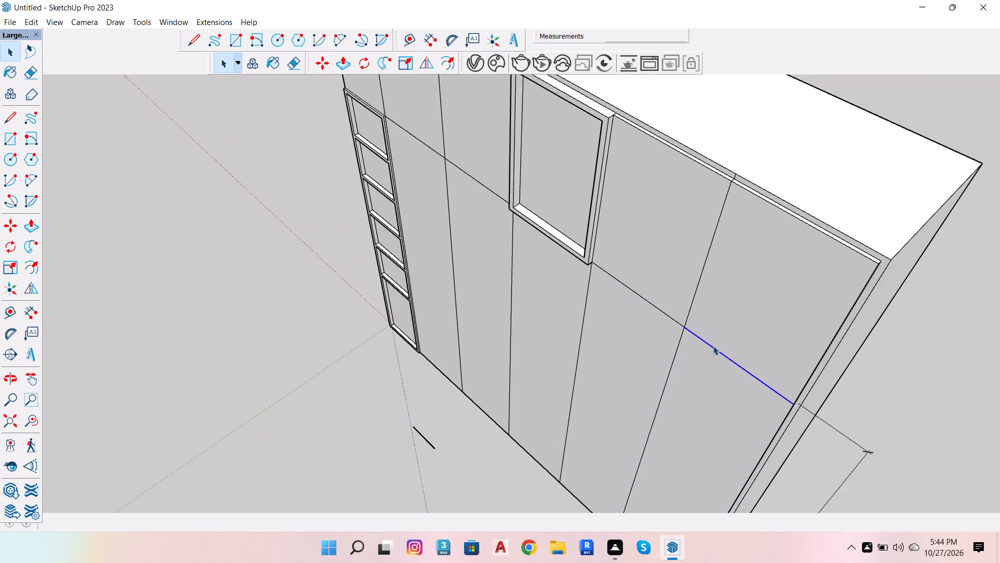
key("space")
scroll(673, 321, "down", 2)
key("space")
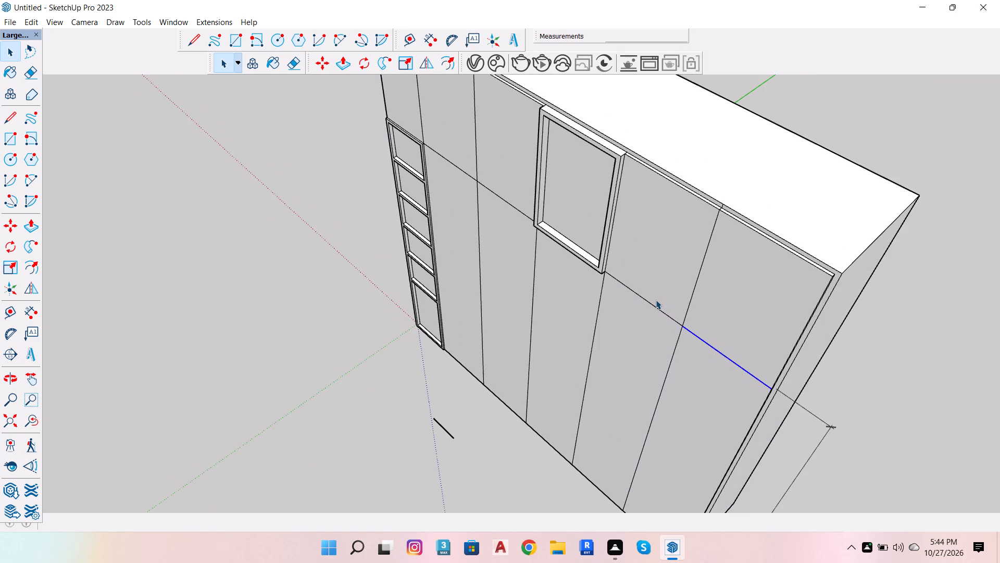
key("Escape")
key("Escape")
Draw a rectangle about 5/8" by 3/8" on the doors' exposed side edge, just below the line dividing upper and lower panels.
key("o")
left_click_drag(646, 303, 719, 181)
scroll(612, 302, "down", 4)
scroll(737, 259, "up", 1)
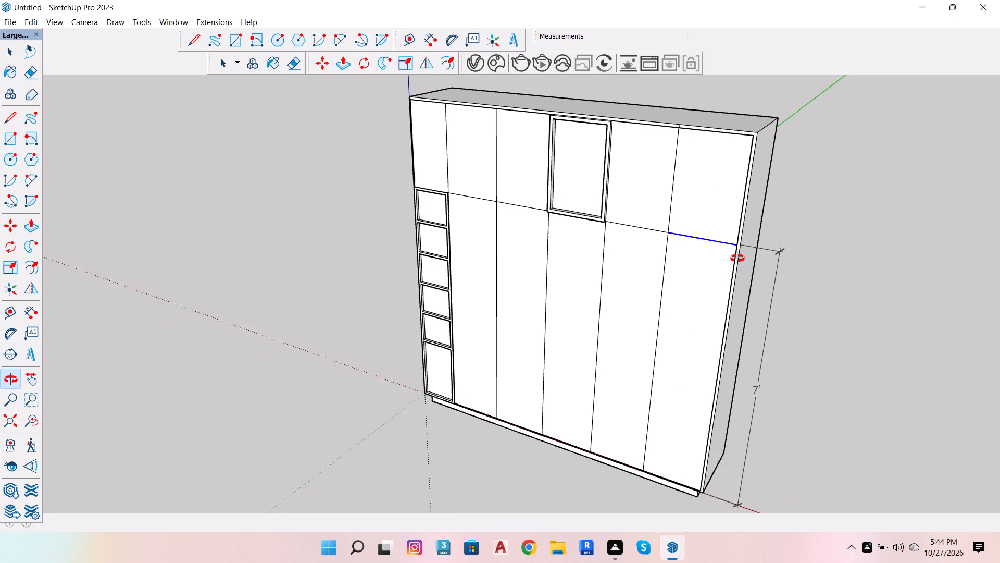
scroll(737, 259, "up", 8)
scroll(758, 212, "up", 5)
left_click_drag(765, 253, 621, 294)
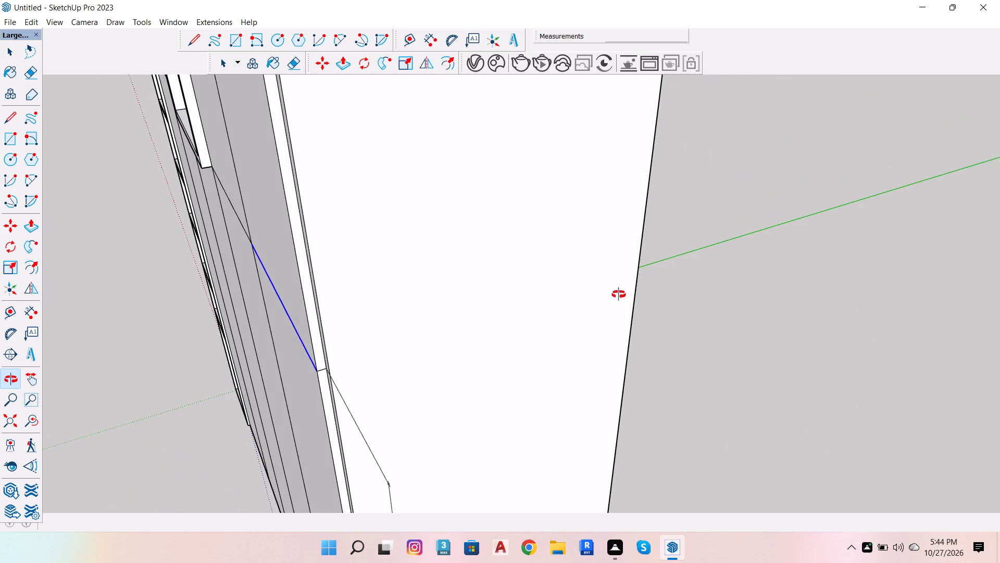
scroll(280, 415, "up", 7)
scroll(443, 249, "up", 3)
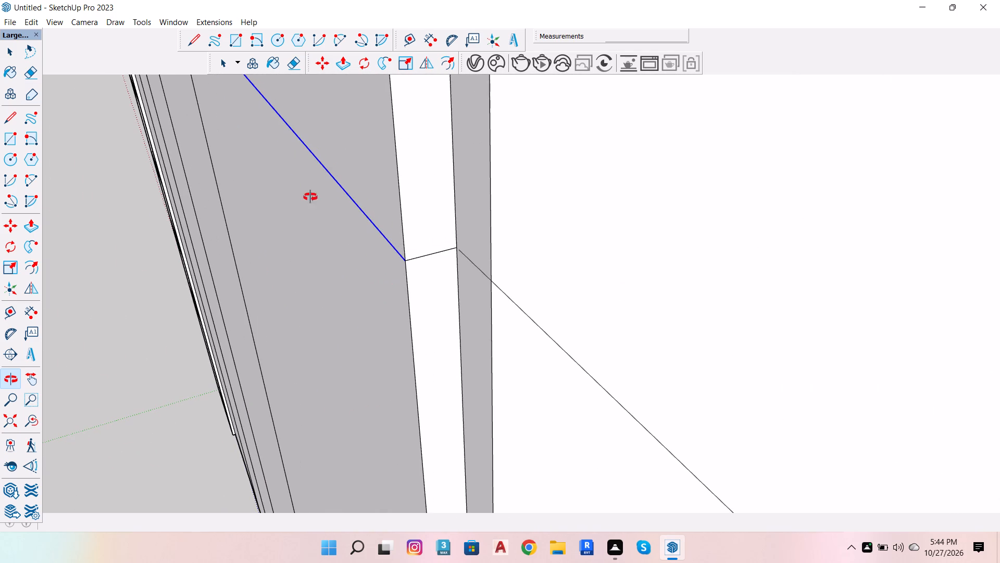
left_click(0, 141)
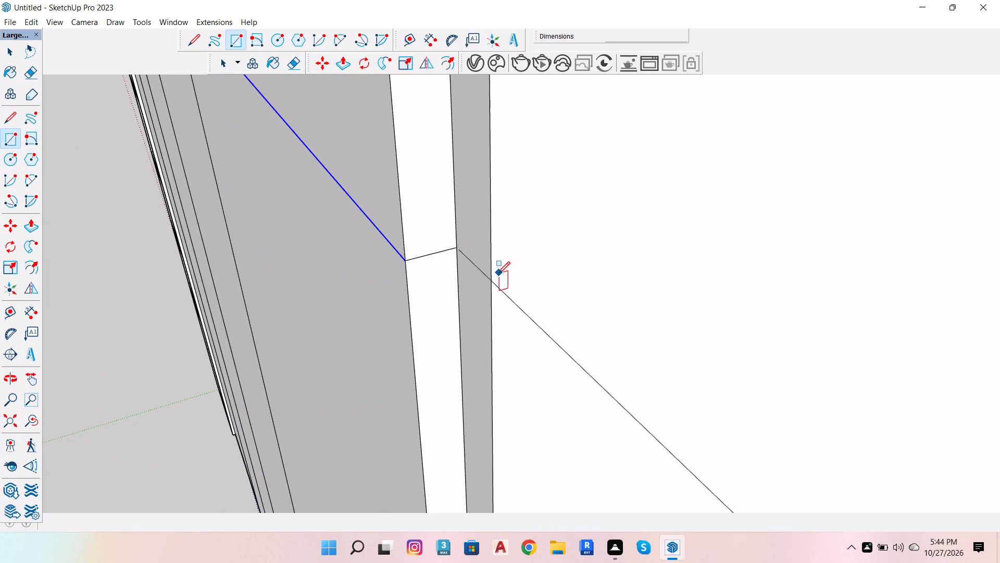
left_click(408, 260)
scroll(457, 278, "up", 1)
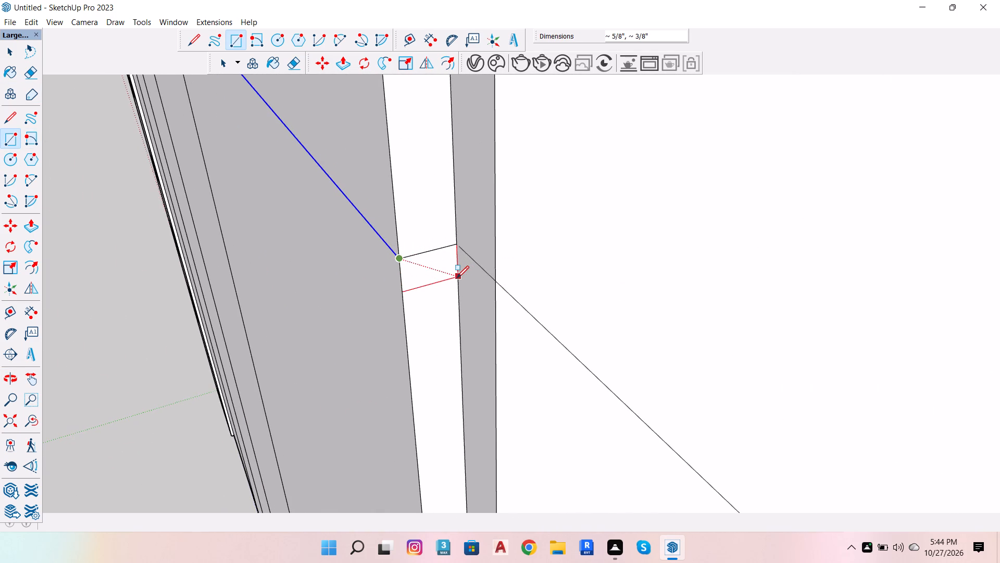
left_click(457, 278)
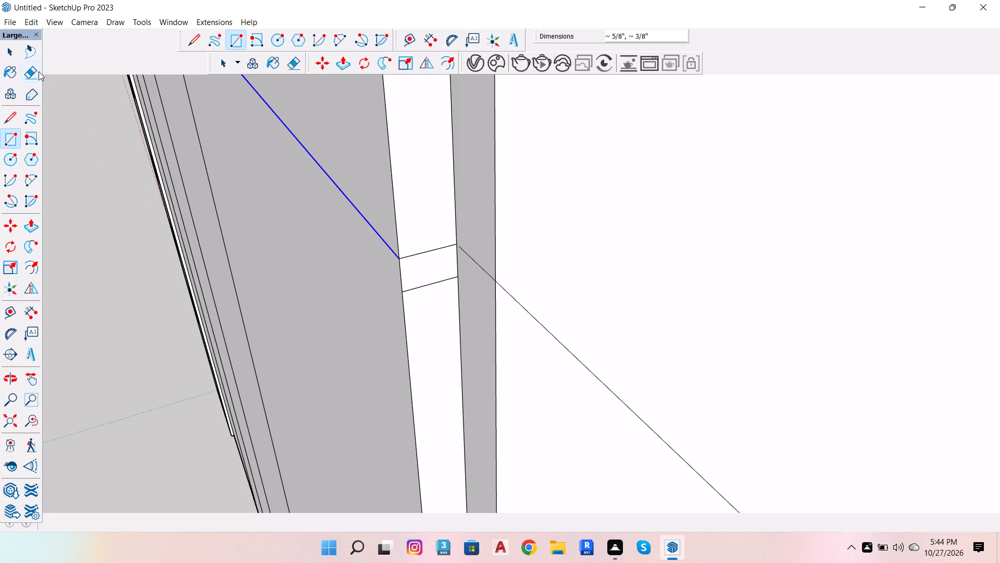
Push/Pull the small rectangle inward about 1' 7 1/8" to cut a groove along the top of the sixth lower panel.
left_click(38, 70)
left_click(30, 231)
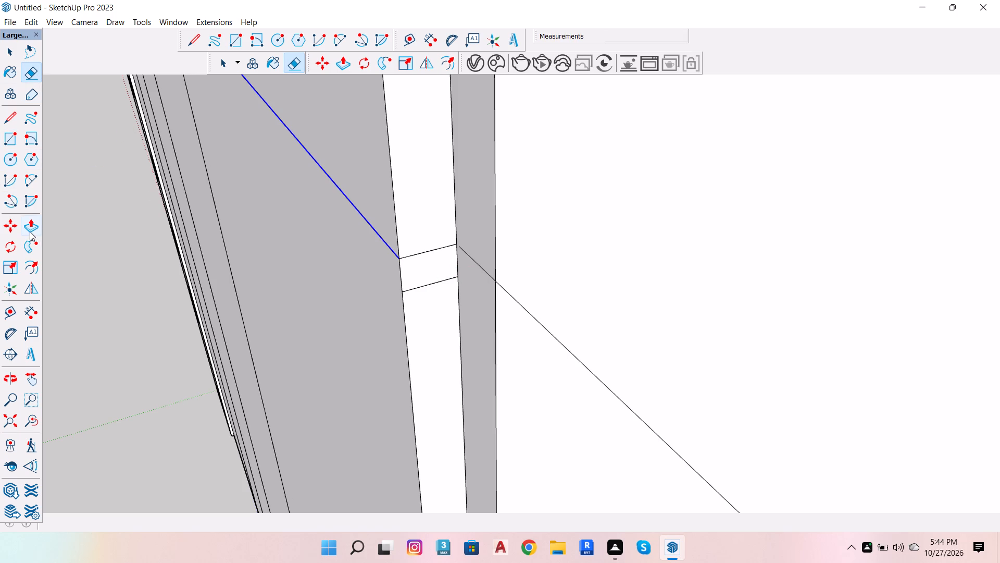
left_click(420, 266)
scroll(287, 233, "down", 4)
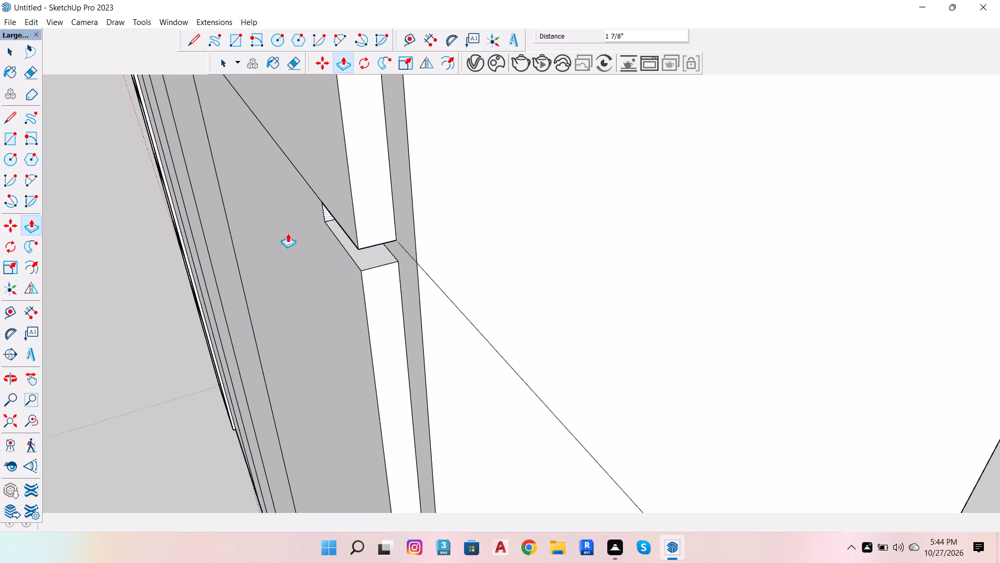
scroll(302, 235, "down", 18)
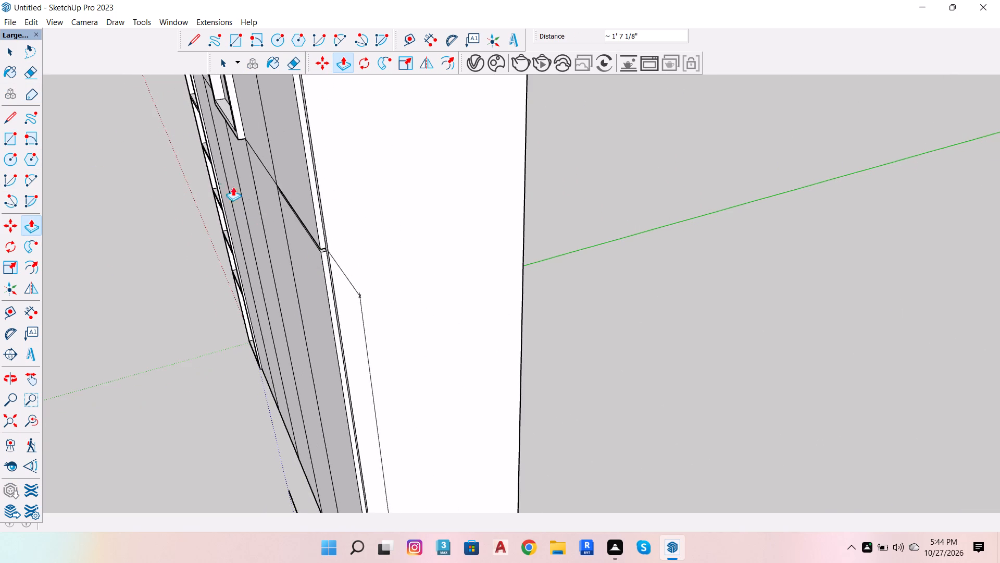
scroll(220, 106, "down", 6)
scroll(167, 88, "up", 4)
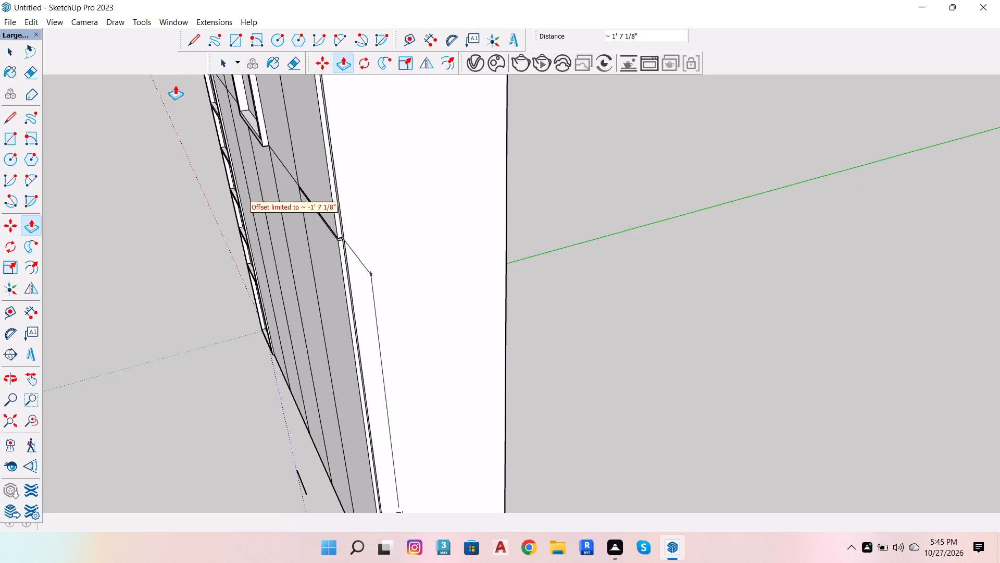
scroll(207, 77, "up", 6)
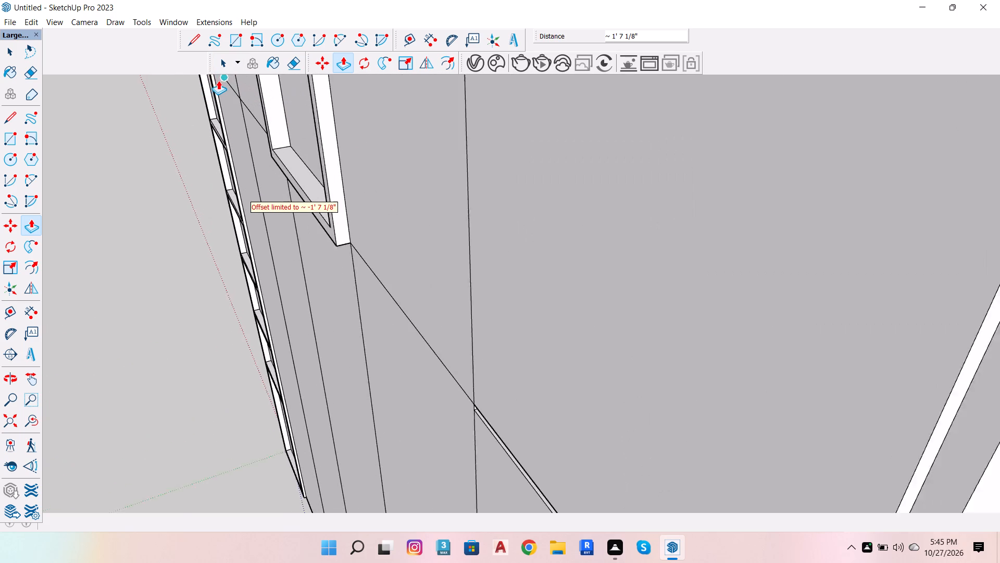
scroll(218, 80, "up", 2)
left_click(214, 80)
Push/Pull the groove's end face about 1' 7 1/8" further, across the top of the fifth lower panel.
scroll(343, 194, "down", 6)
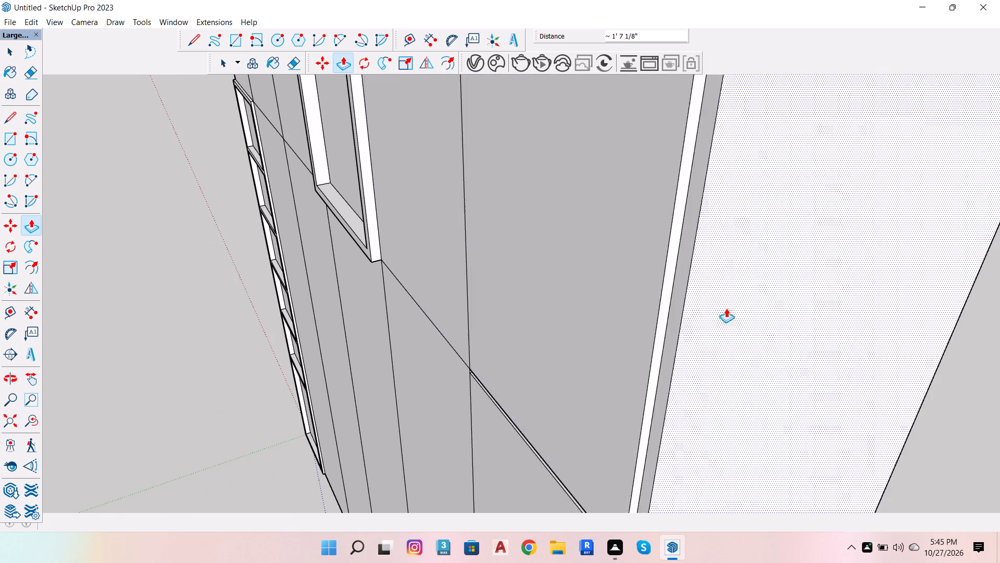
scroll(770, 293, "down", 7)
scroll(585, 369, "up", 11)
scroll(571, 312, "up", 5)
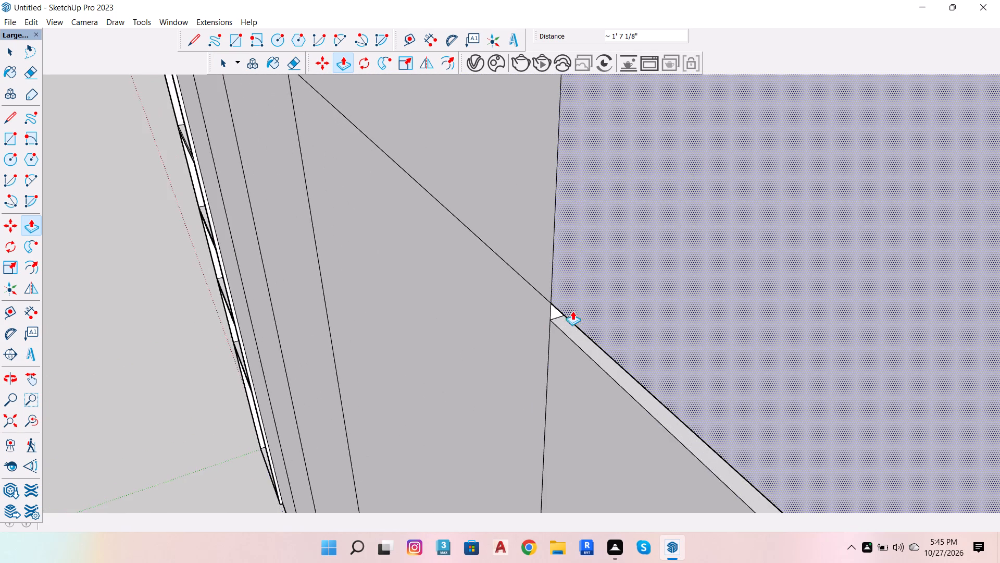
scroll(572, 311, "up", 7)
left_click(548, 313)
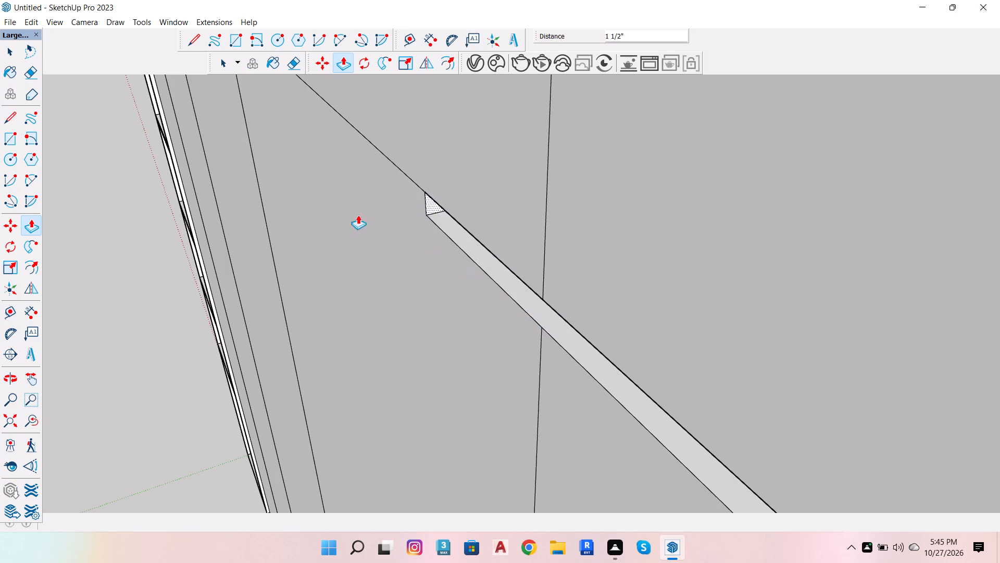
left_click(242, 98)
Push/Pull the groove's end face 1' 7" further, across the top of the fourth lower panel beneath the framed upper panel.
scroll(999, 136, "down", 6)
scroll(999, 192, "down", 6)
scroll(483, 225, "down", 6)
scroll(663, 261, "down", 7)
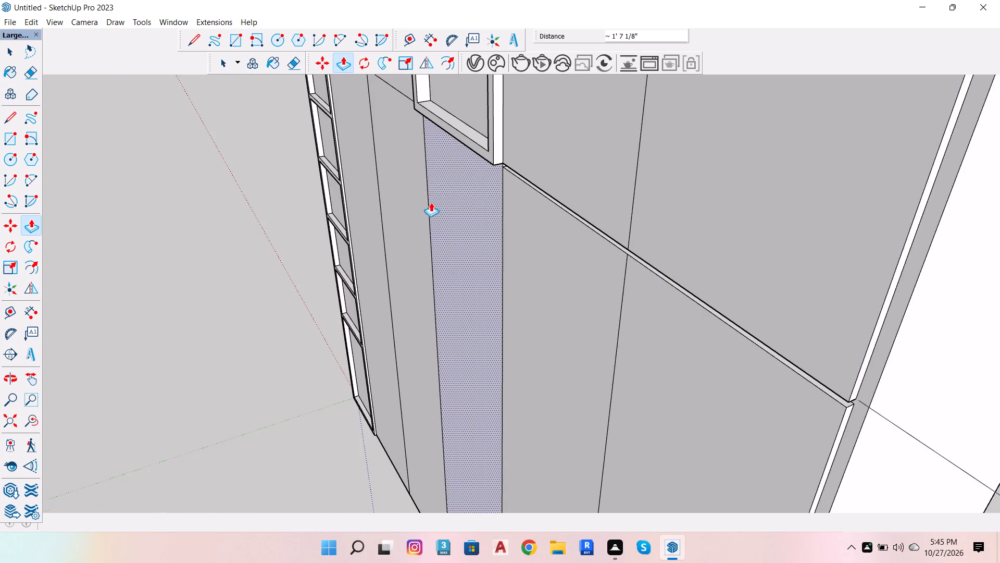
scroll(431, 202, "up", 5)
scroll(549, 124, "up", 4)
scroll(597, 133, "up", 4)
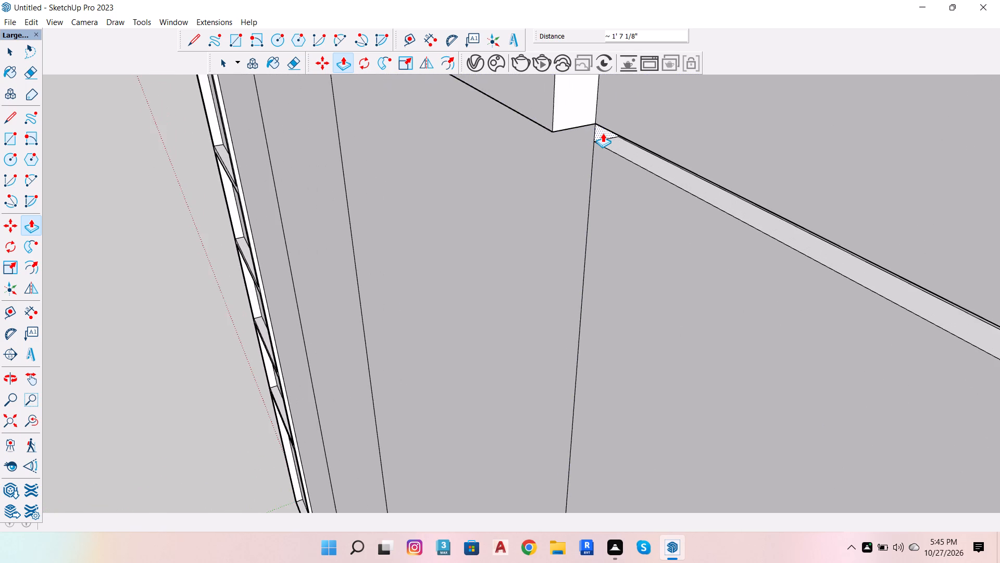
scroll(603, 133, "up", 1)
left_click(600, 134)
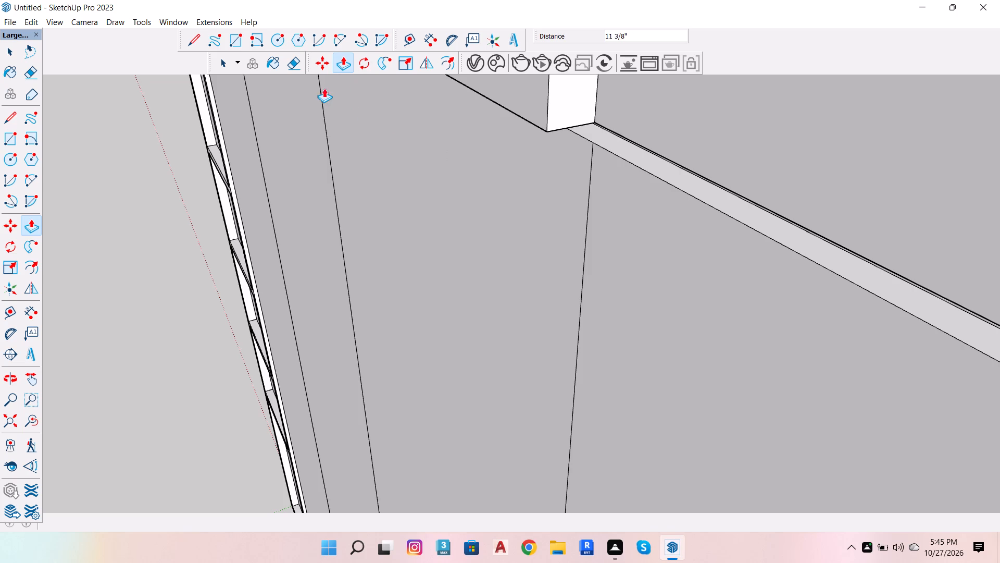
left_click(319, 94)
Push/Pull the groove's end face 1' 7" further, across the top of the third lower panel.
scroll(584, 210, "down", 6)
scroll(725, 248, "down", 7)
scroll(771, 257, "down", 7)
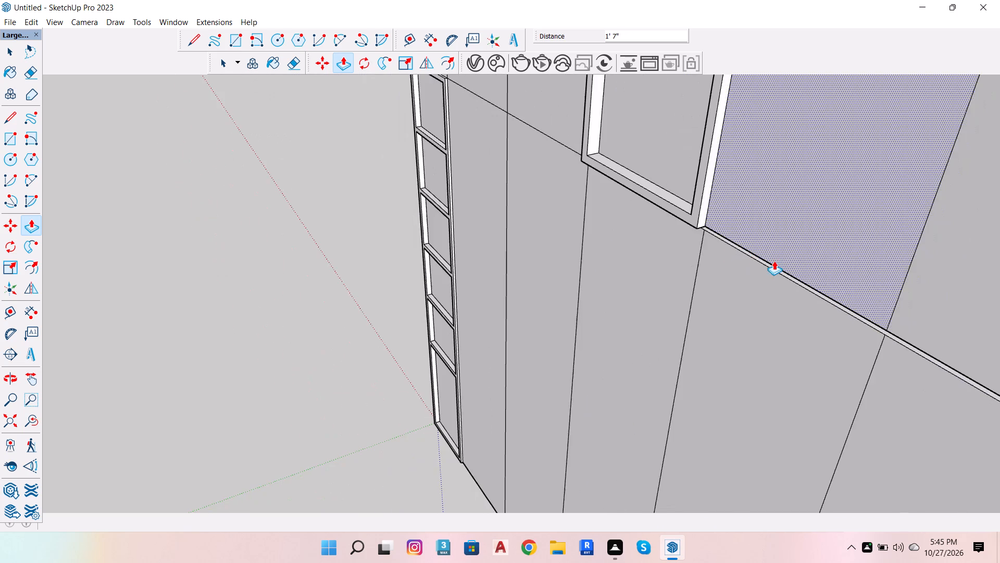
scroll(458, 190, "up", 5)
key("o")
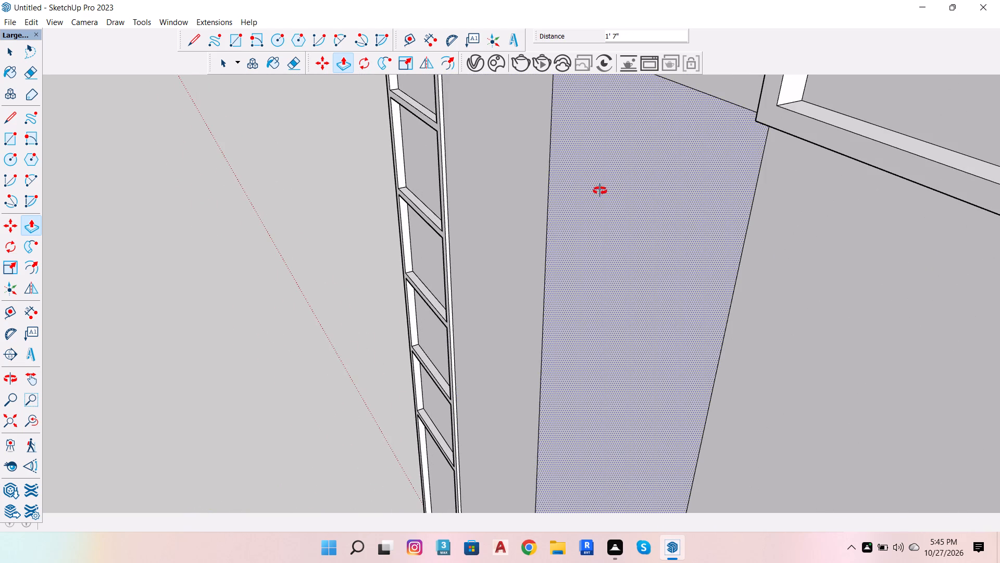
left_click_drag(711, 237, 694, 119)
scroll(787, 244, "down", 6)
scroll(779, 393, "down", 3)
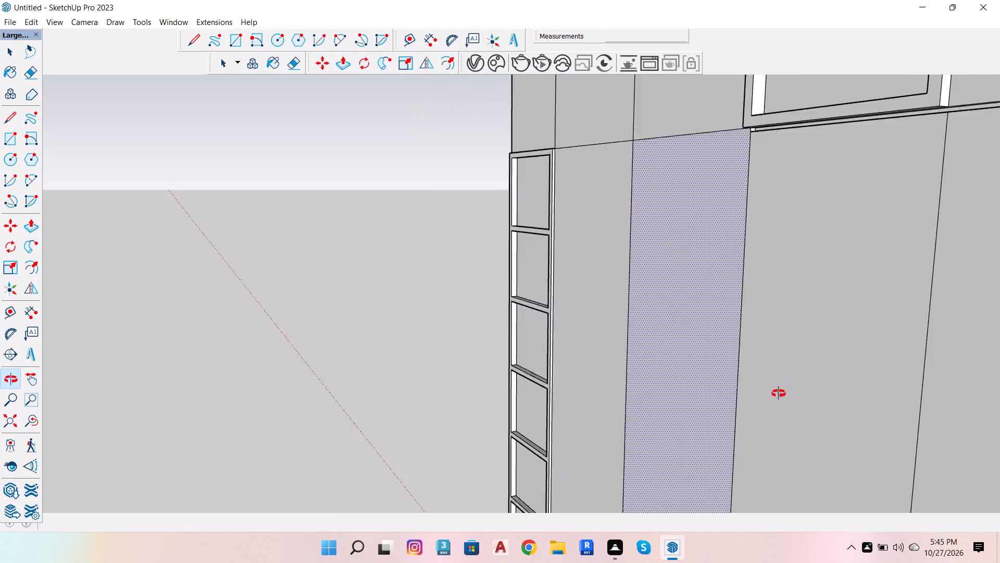
scroll(779, 394, "down", 1)
scroll(750, 175, "up", 5)
scroll(764, 225, "up", 9)
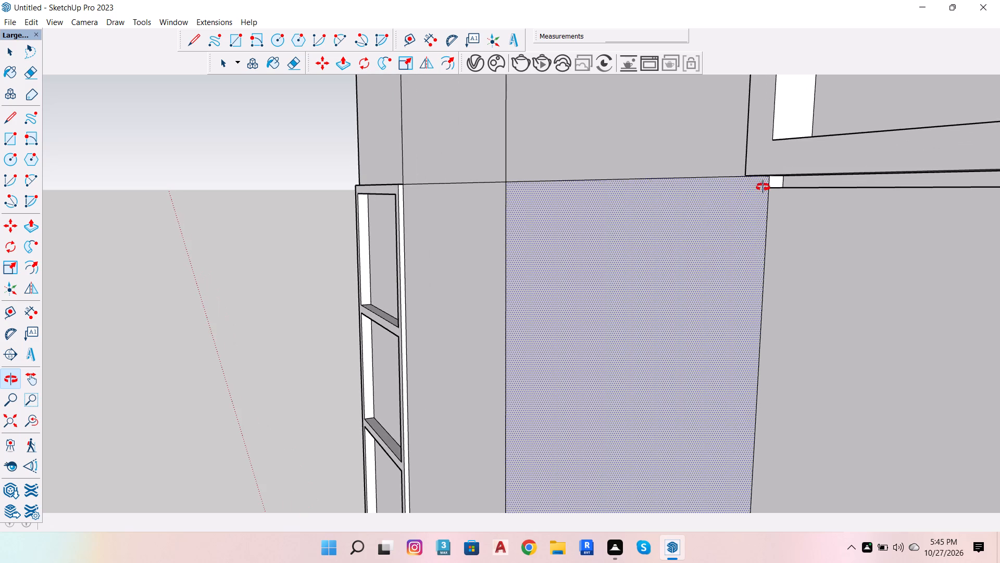
key("space")
scroll(797, 164, "up", 5)
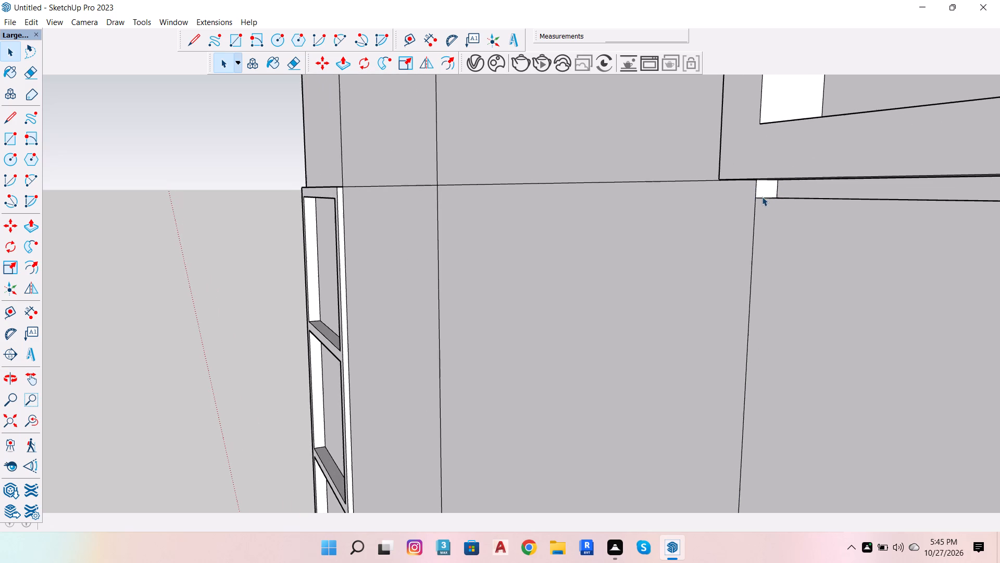
scroll(764, 191, "up", 4)
left_click(764, 190)
key("p")
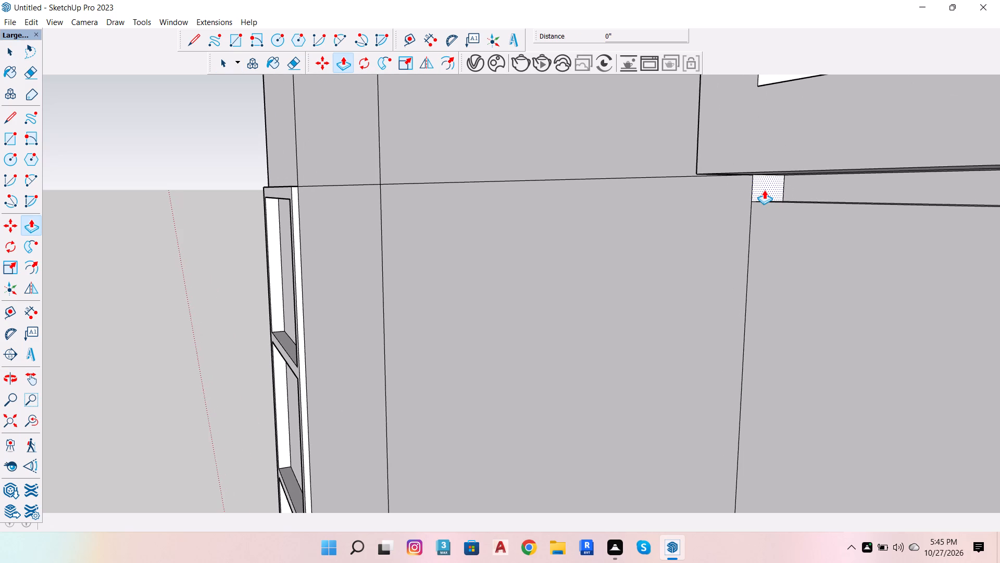
left_click(764, 190)
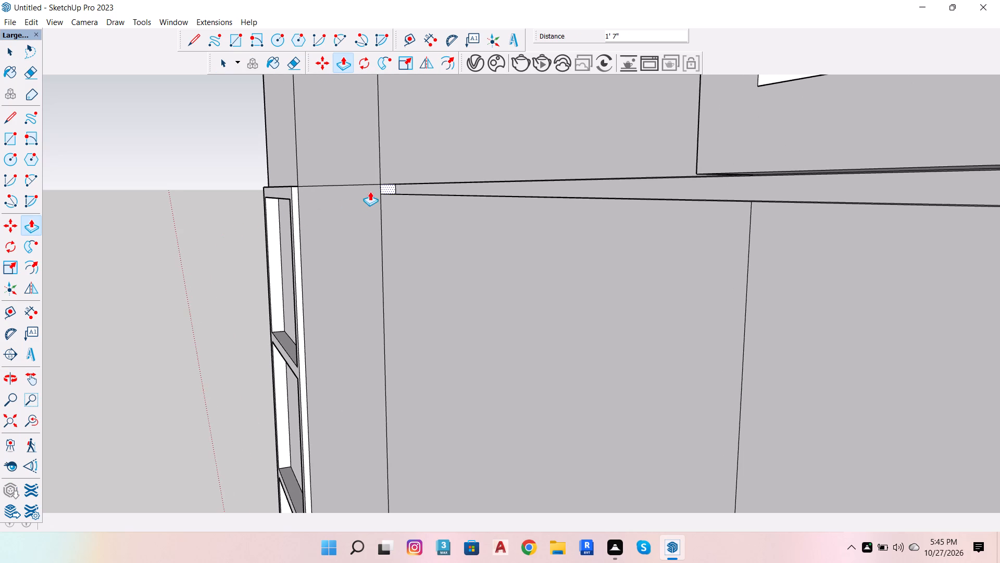
scroll(372, 190, "up", 4)
left_click(384, 185)
Push/Pull the groove's end face 1' 7" further, across the top of the second lower panel up to the shelf frame.
scroll(387, 185, "up", 4)
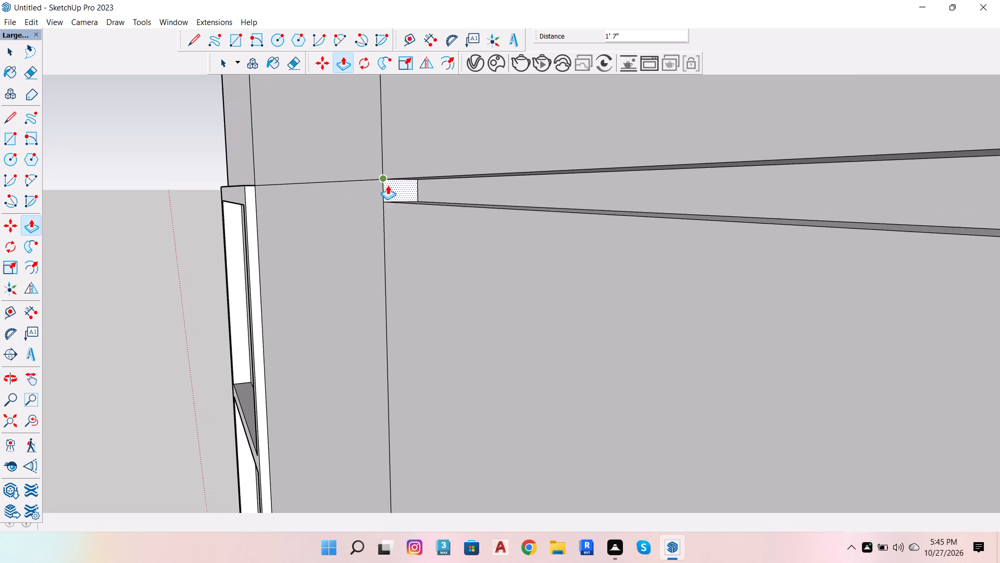
left_click(392, 189)
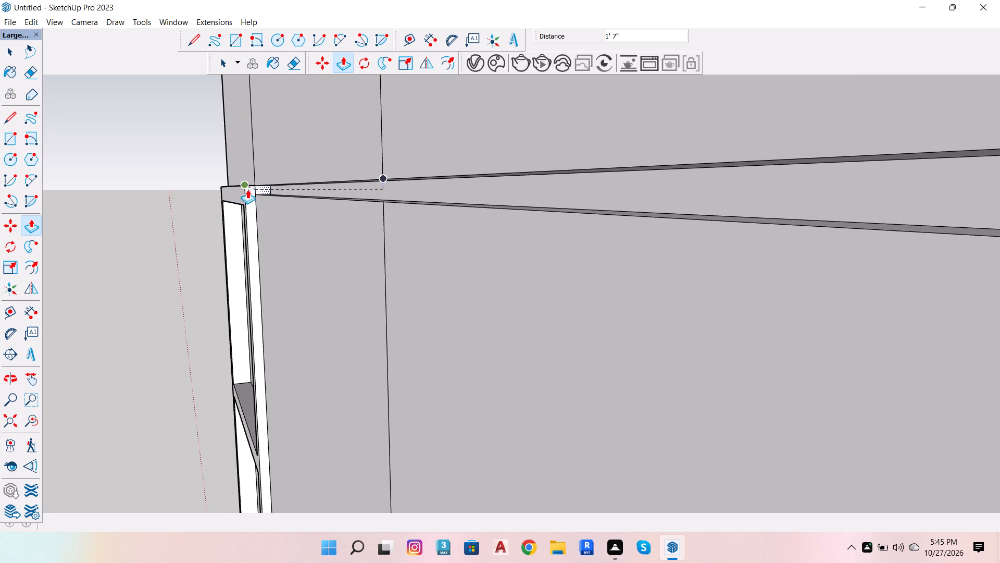
scroll(249, 189, "up", 3)
left_click(255, 186)
scroll(481, 239, "down", 5)
scroll(612, 319, "down", 5)
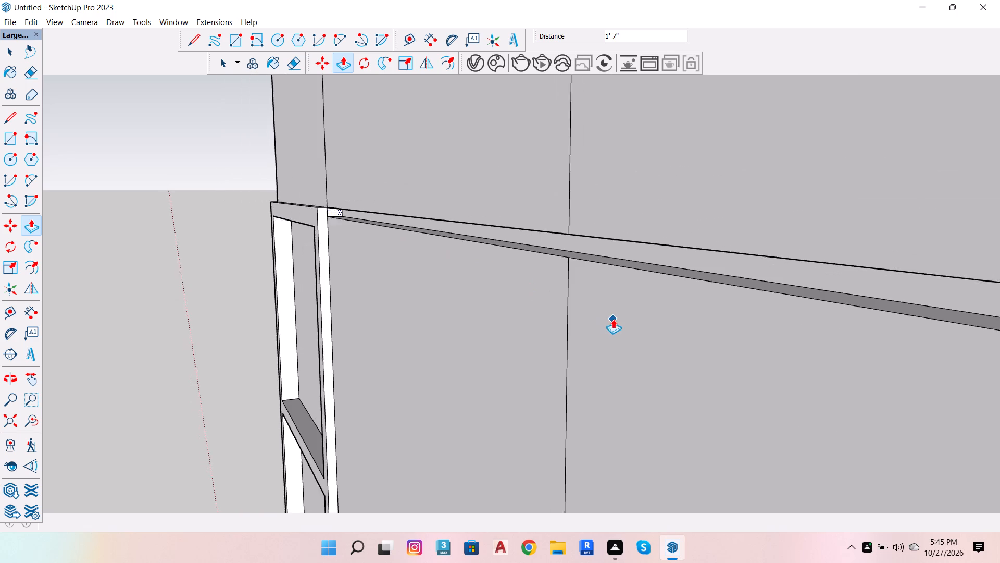
key("space")
Push/Pull the groove's end face about 1' 2 3/16" further, behind the shelf frame to the wardrobe's outer side.
scroll(727, 293, "down", 5)
scroll(688, 310, "down", 5)
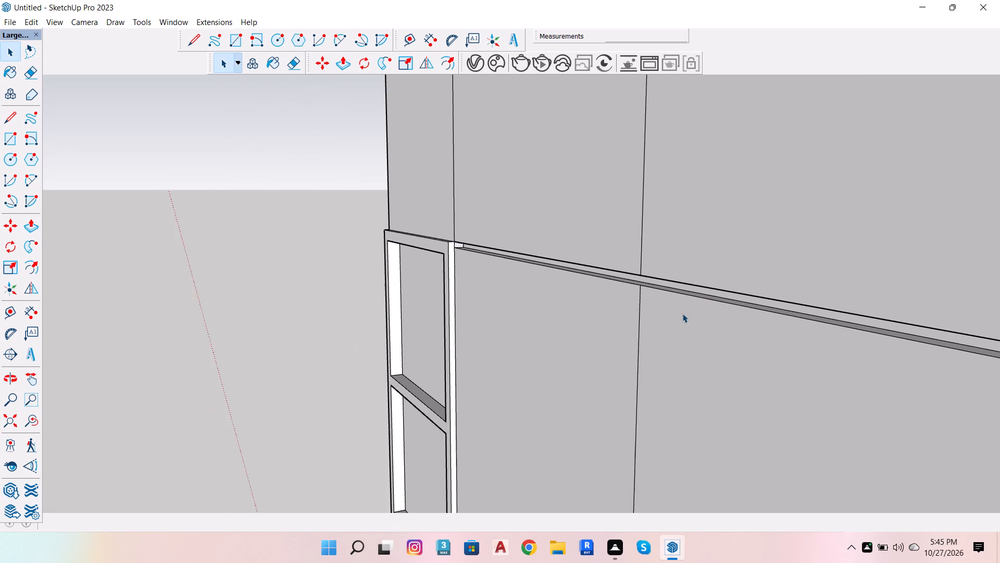
scroll(390, 265, "up", 5)
scroll(503, 222, "up", 5)
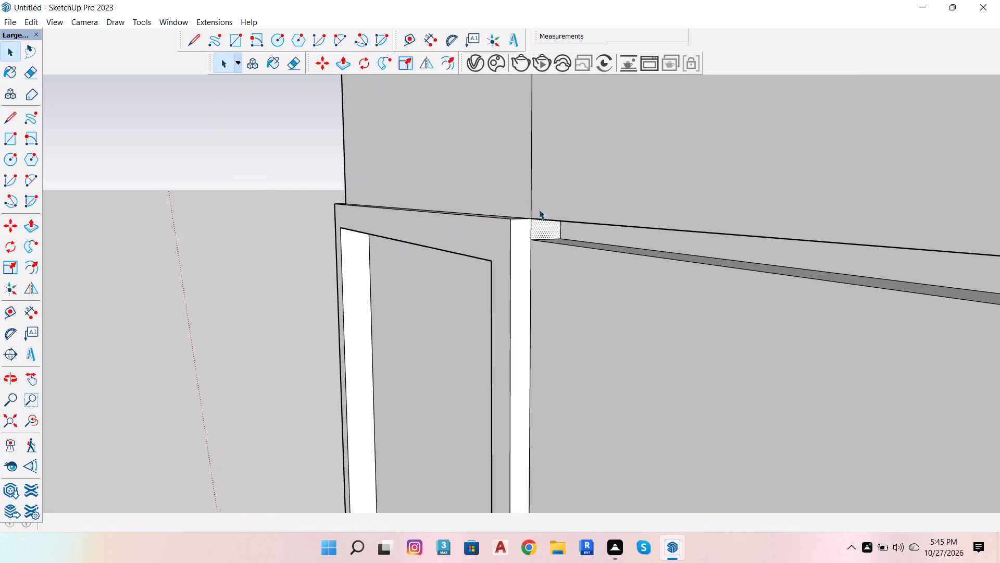
scroll(545, 222, "up", 3)
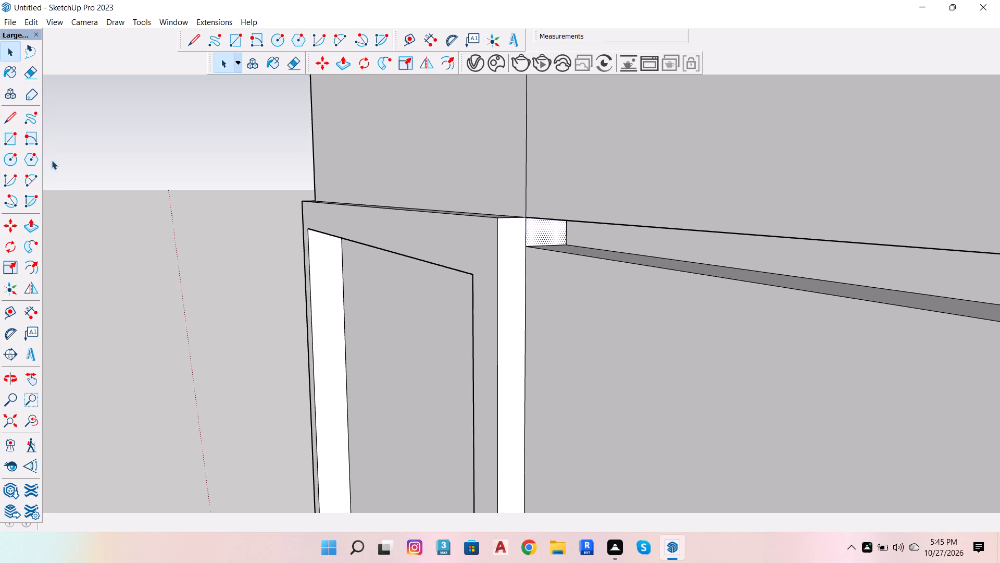
left_click(33, 224)
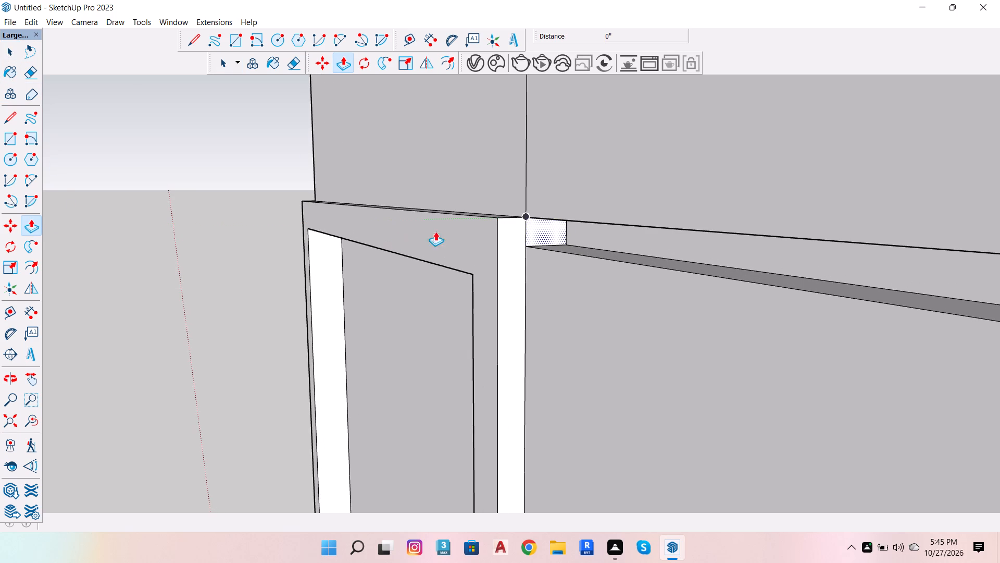
left_click(539, 228)
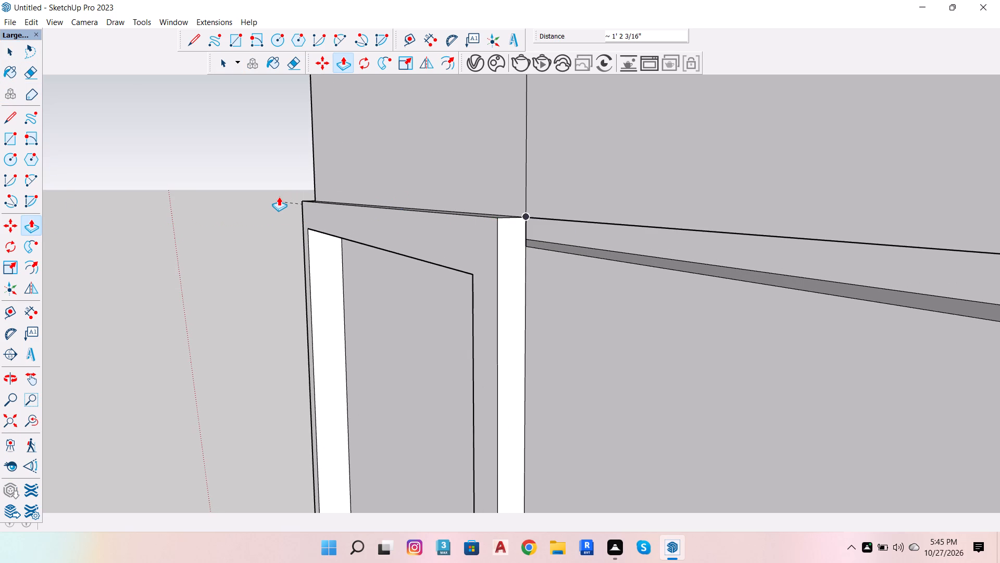
left_click(283, 197)
scroll(792, 194, "down", 5)
scroll(866, 235, "down", 5)
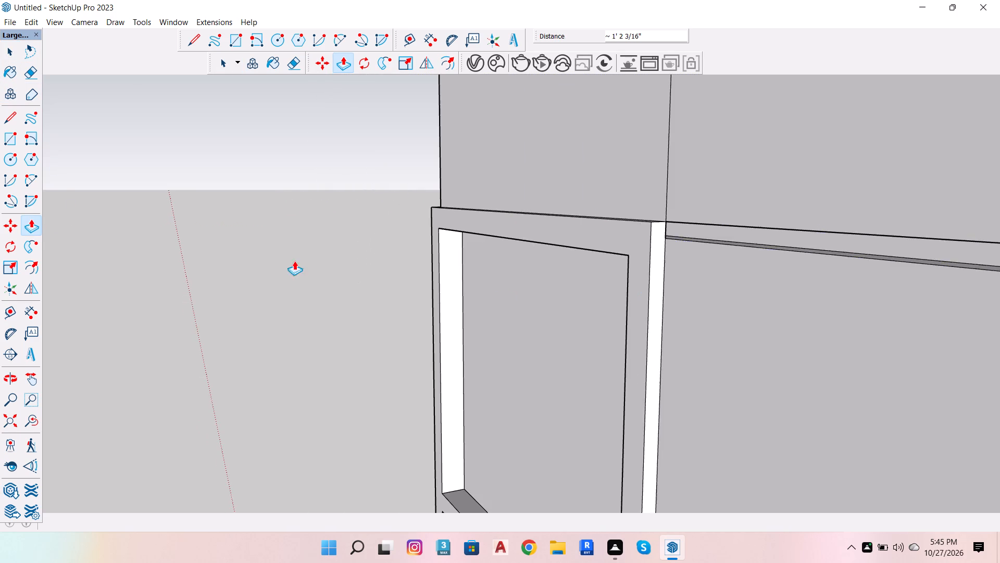
Draw a line across the shelf frame's outer side edge, level with the groove's lower edge.
scroll(244, 247, "up", 4)
key("o")
left_click_drag(206, 249, 616, 309)
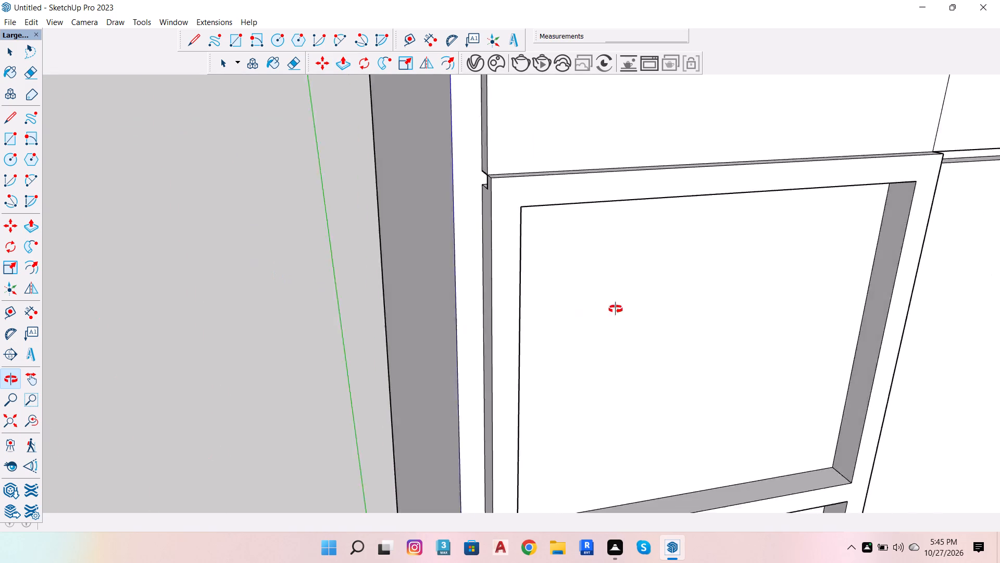
left_click_drag(616, 309, 678, 281)
scroll(420, 212, "up", 4)
key("space")
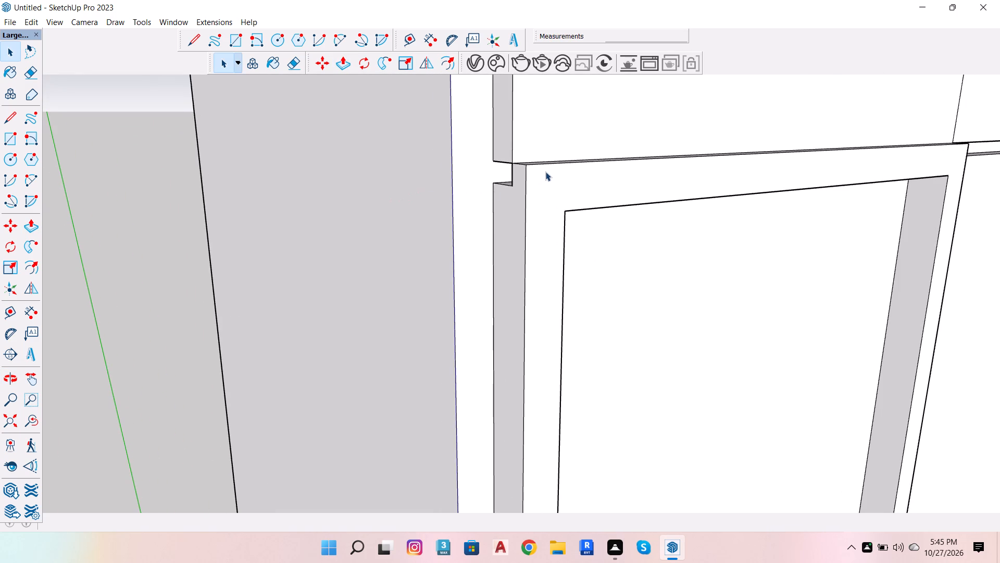
left_click(556, 172)
key("space")
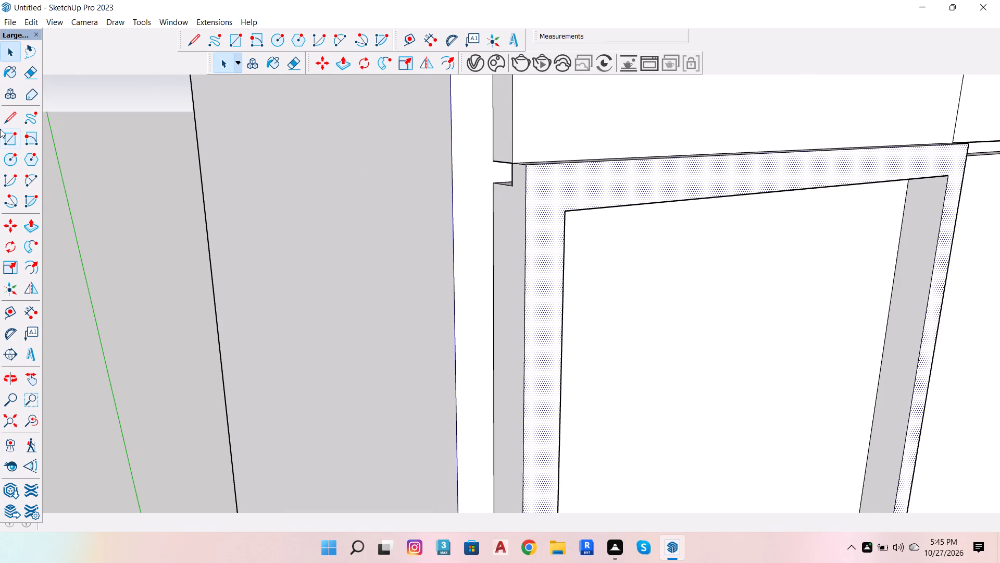
left_click(11, 116)
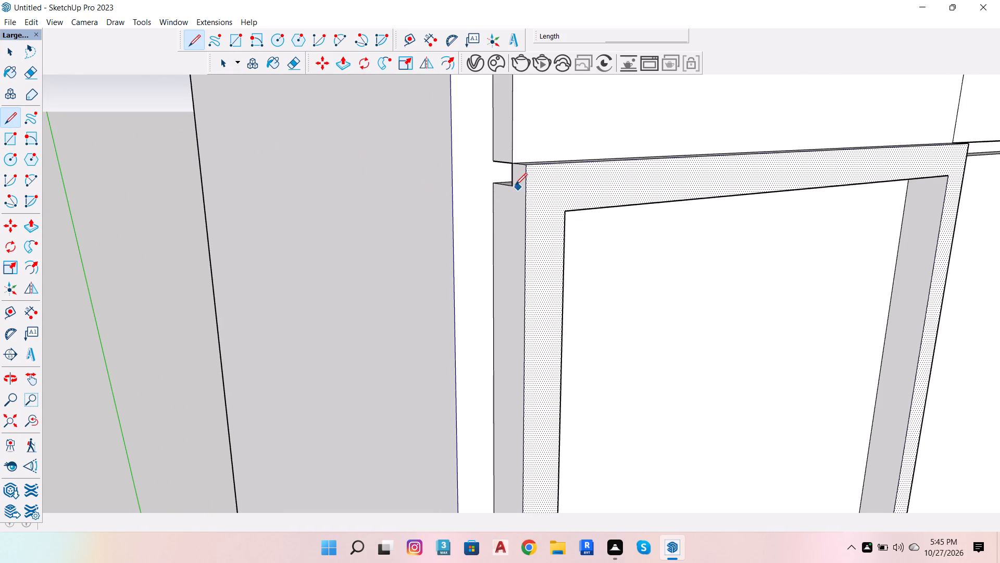
left_click(511, 185)
left_click(528, 191)
key("space")
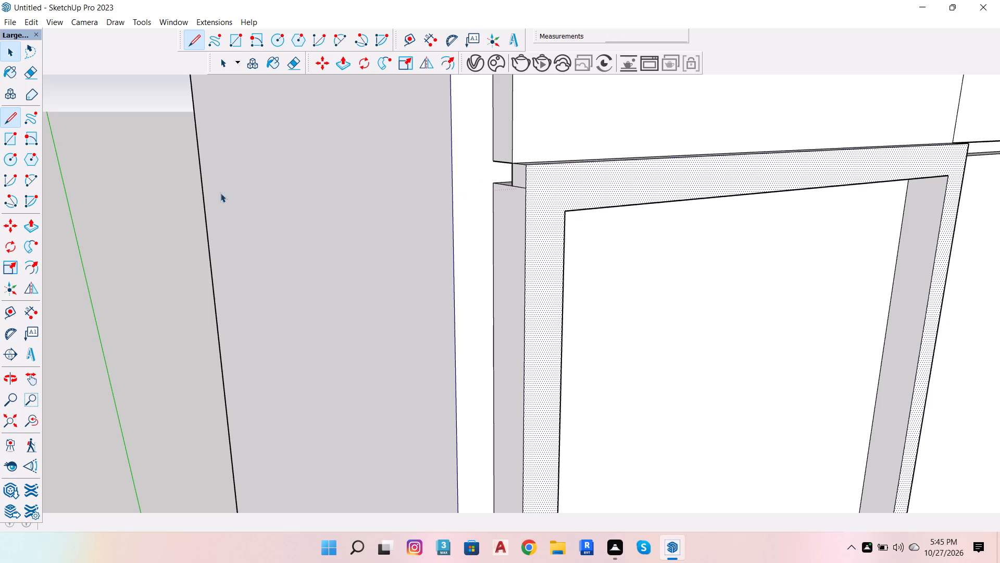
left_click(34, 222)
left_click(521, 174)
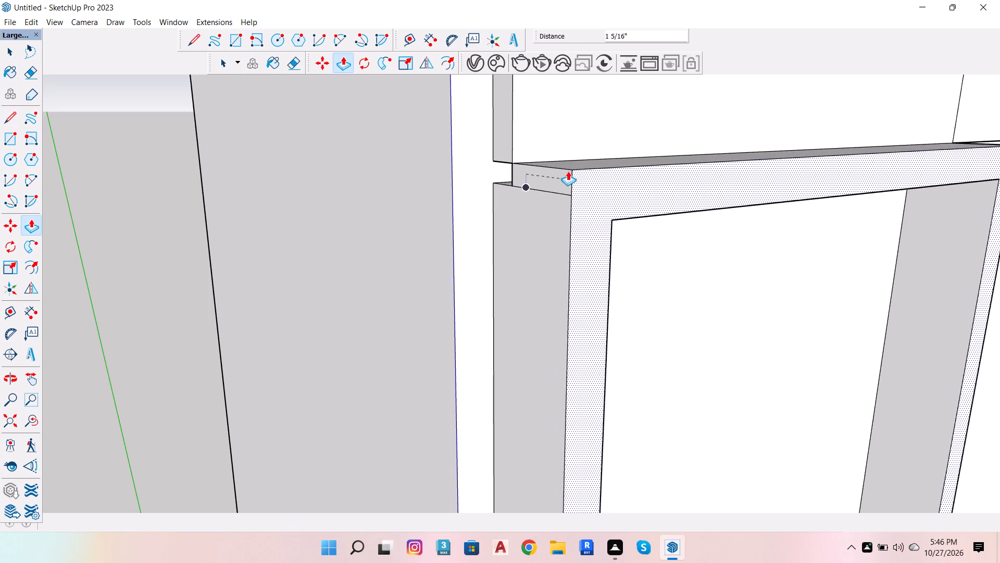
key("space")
Push/Pull the small face at the top of the shelf frame's side about 1' 2 3/16" inward, cutting the groove across the frame.
left_click(518, 176)
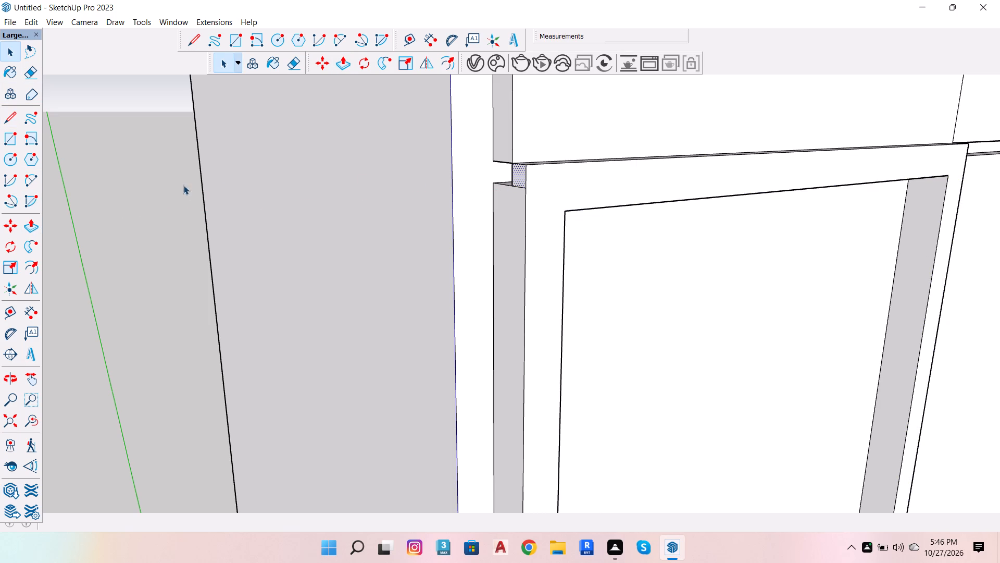
left_click(30, 224)
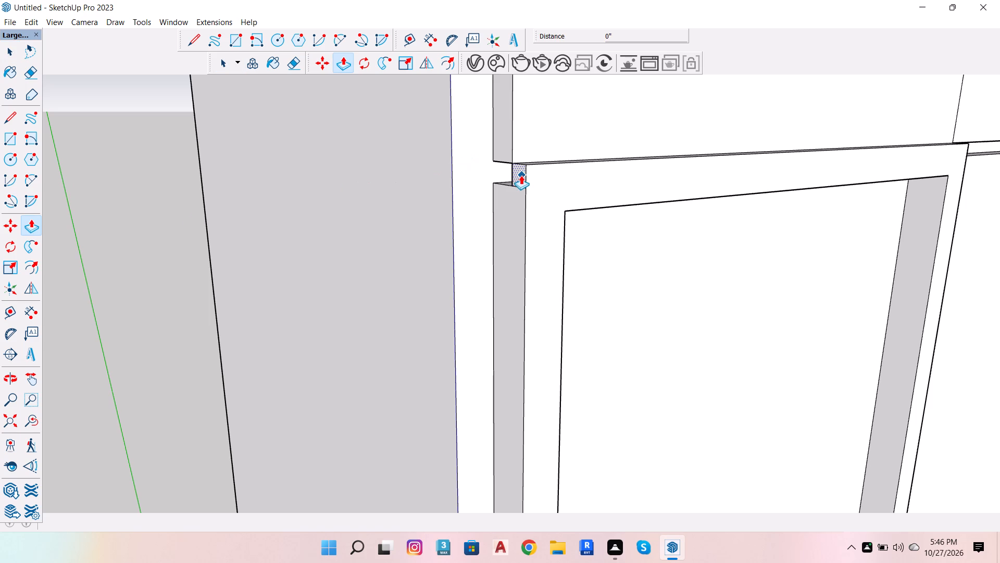
left_click(520, 175)
scroll(655, 152, "down", 5)
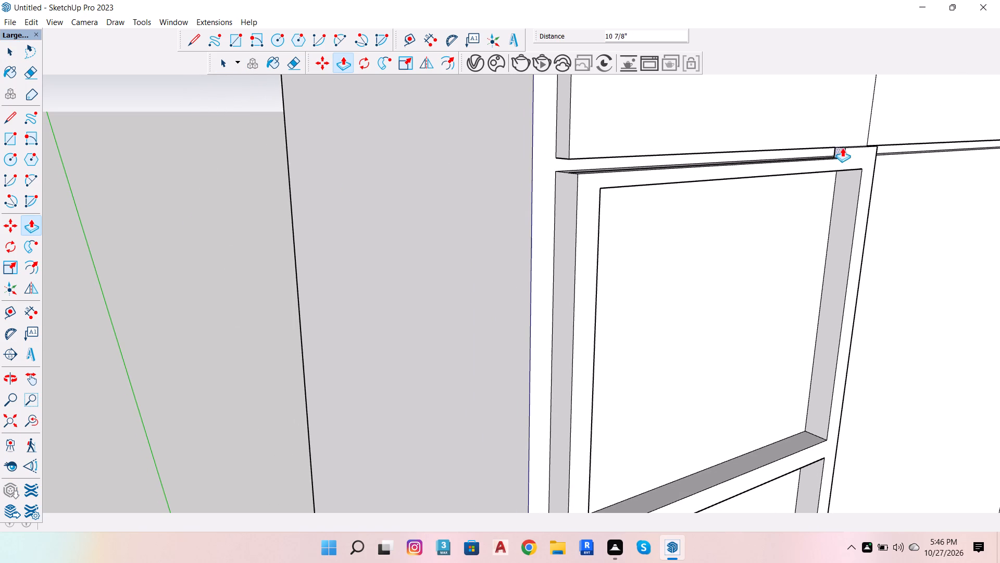
left_click(881, 144)
scroll(326, 205, "down", 5)
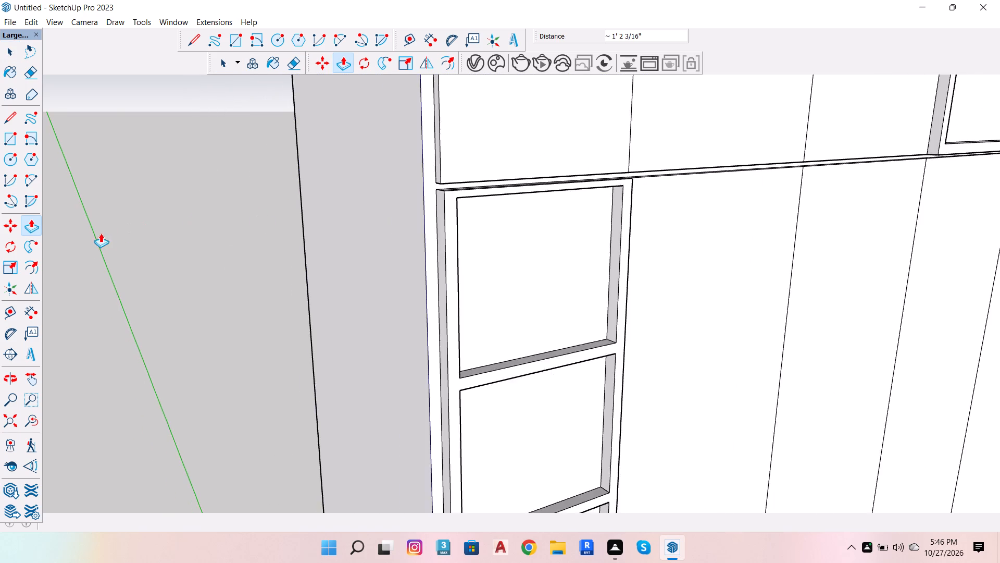
scroll(98, 234, "down", 5)
key("space")
Examine the dividing groove along the wardrobe's full front from several angles.
scroll(291, 299, "down", 5)
scroll(391, 286, "up", 4)
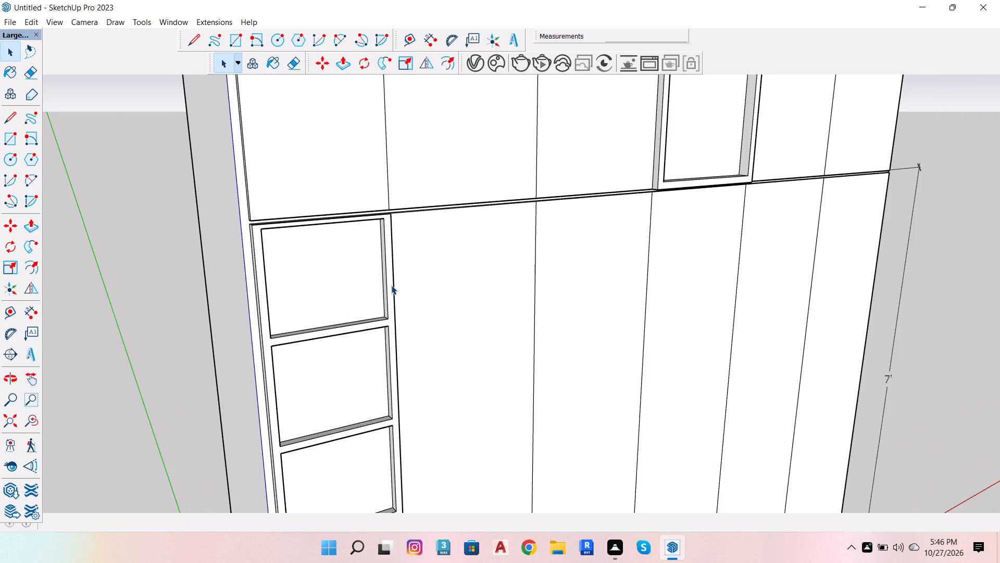
scroll(362, 233, "up", 5)
key("o")
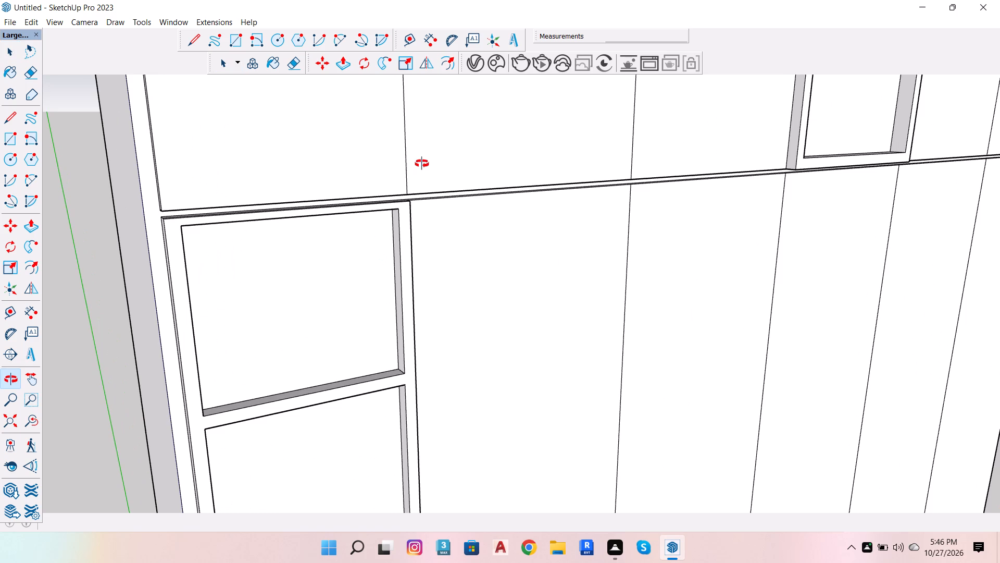
left_click_drag(418, 166, 183, 181)
scroll(554, 308, "down", 13)
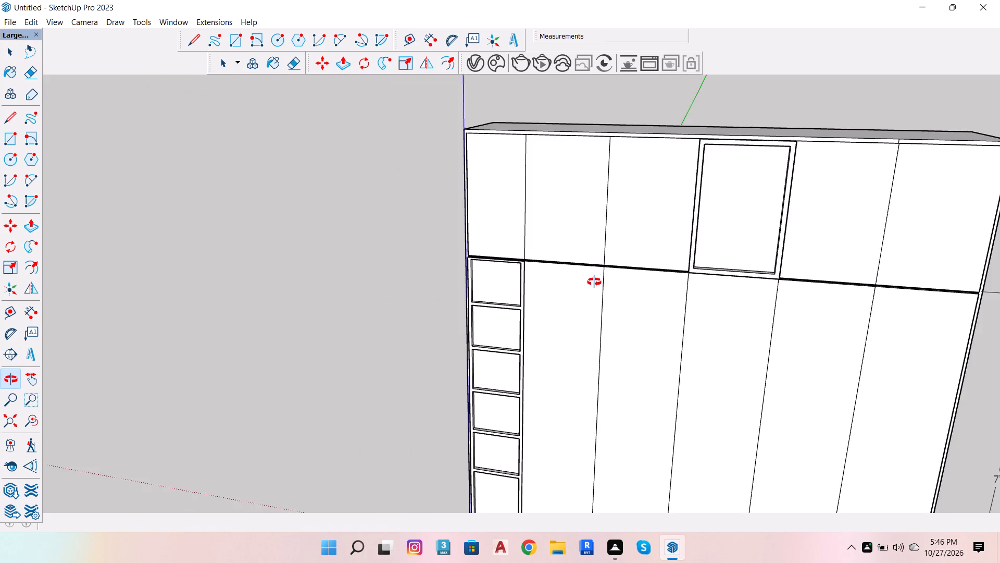
scroll(594, 288, "down", 6)
scroll(667, 356, "up", 3)
left_click_drag(646, 363, 676, 242)
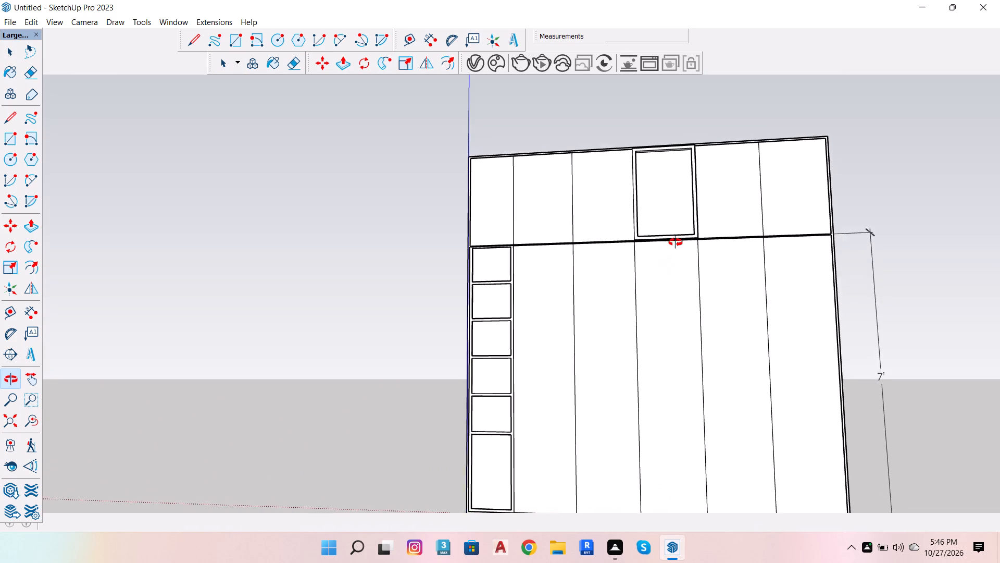
left_click_drag(676, 242, 681, 231)
scroll(701, 208, "up", 4)
scroll(573, 280, "up", 4)
scroll(621, 205, "up", 4)
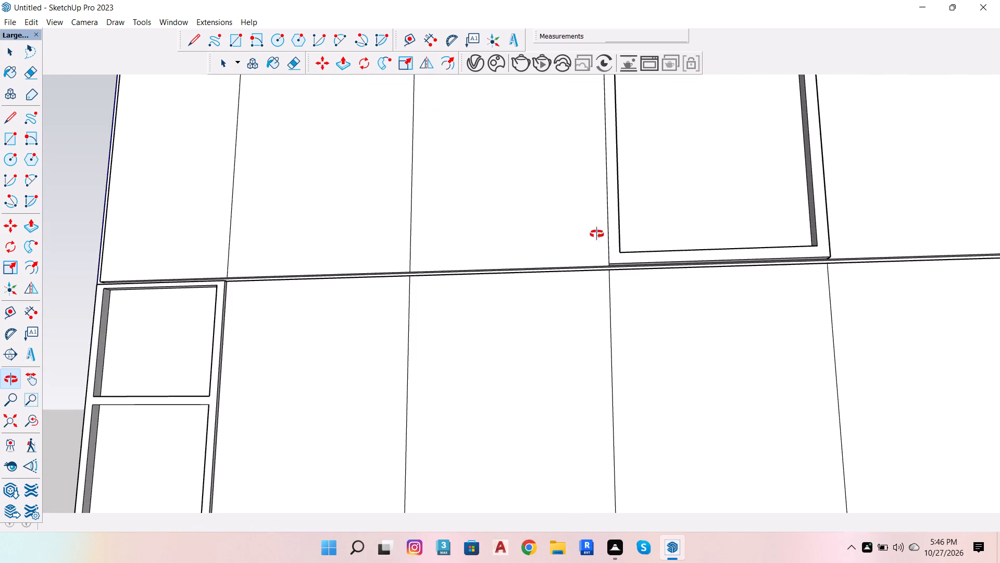
left_click_drag(592, 237, 561, 206)
scroll(574, 209, "down", 6)
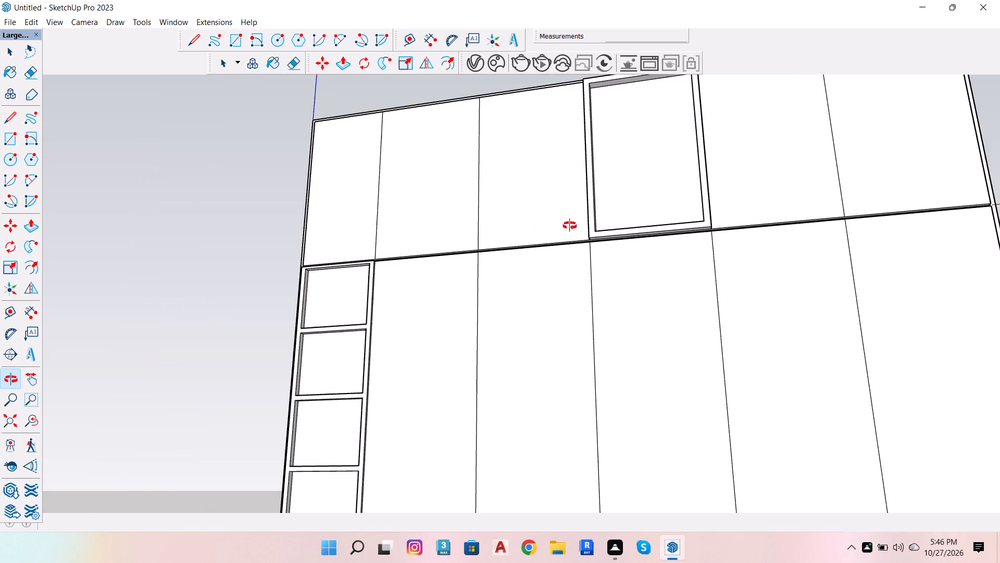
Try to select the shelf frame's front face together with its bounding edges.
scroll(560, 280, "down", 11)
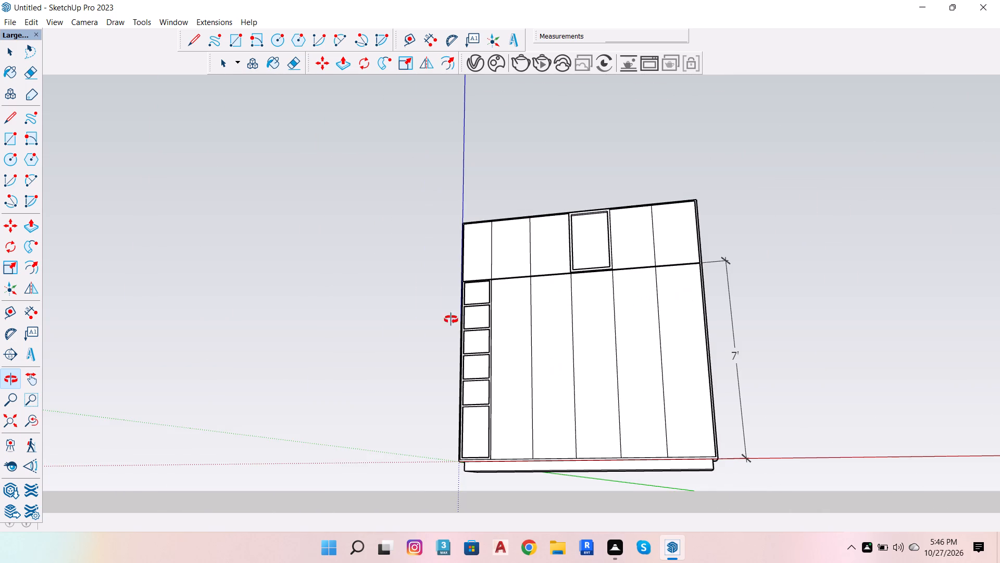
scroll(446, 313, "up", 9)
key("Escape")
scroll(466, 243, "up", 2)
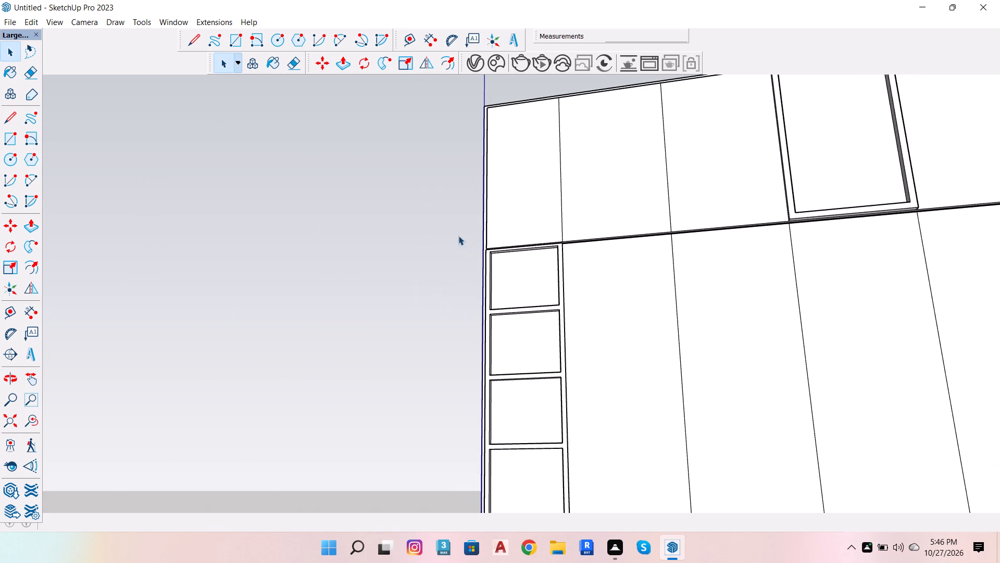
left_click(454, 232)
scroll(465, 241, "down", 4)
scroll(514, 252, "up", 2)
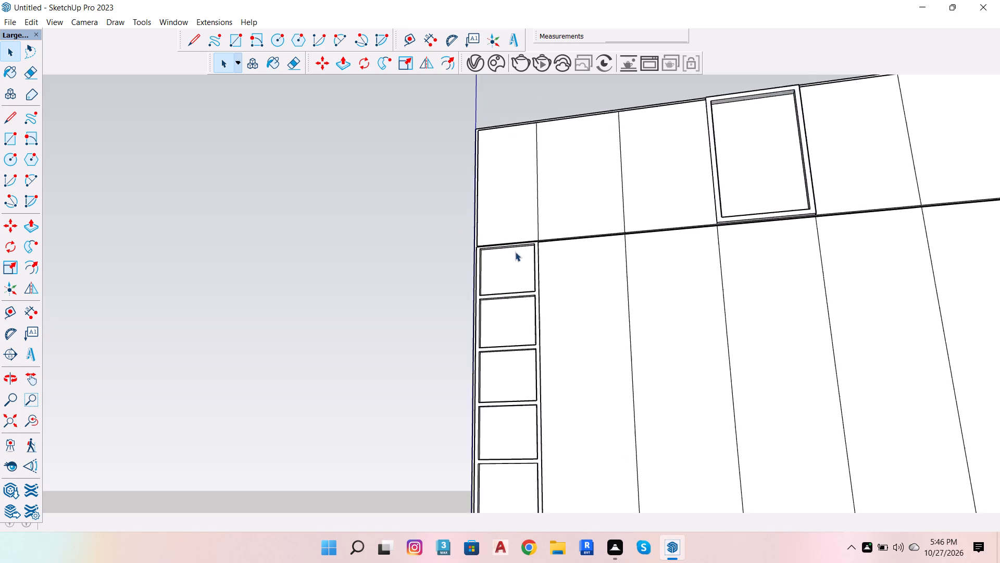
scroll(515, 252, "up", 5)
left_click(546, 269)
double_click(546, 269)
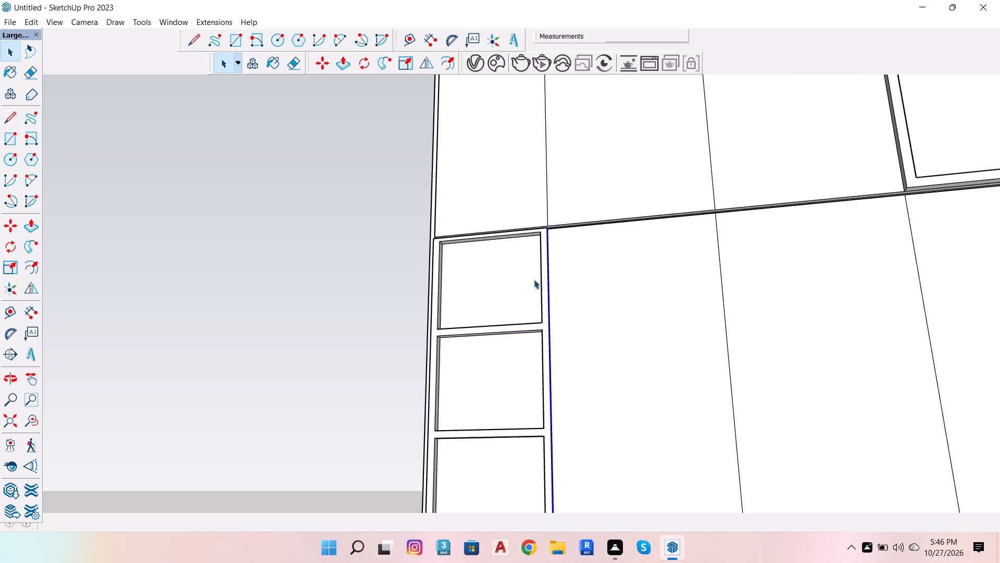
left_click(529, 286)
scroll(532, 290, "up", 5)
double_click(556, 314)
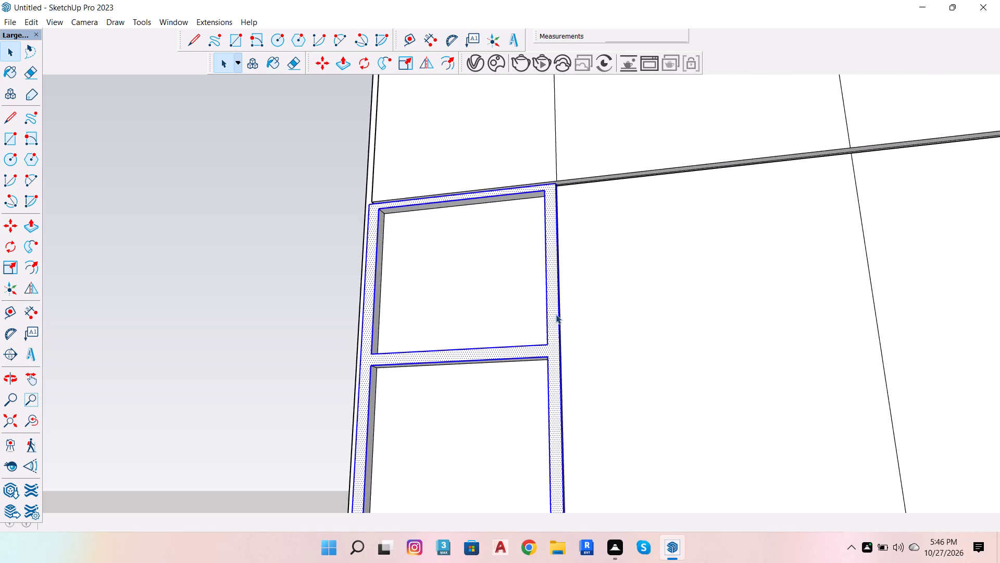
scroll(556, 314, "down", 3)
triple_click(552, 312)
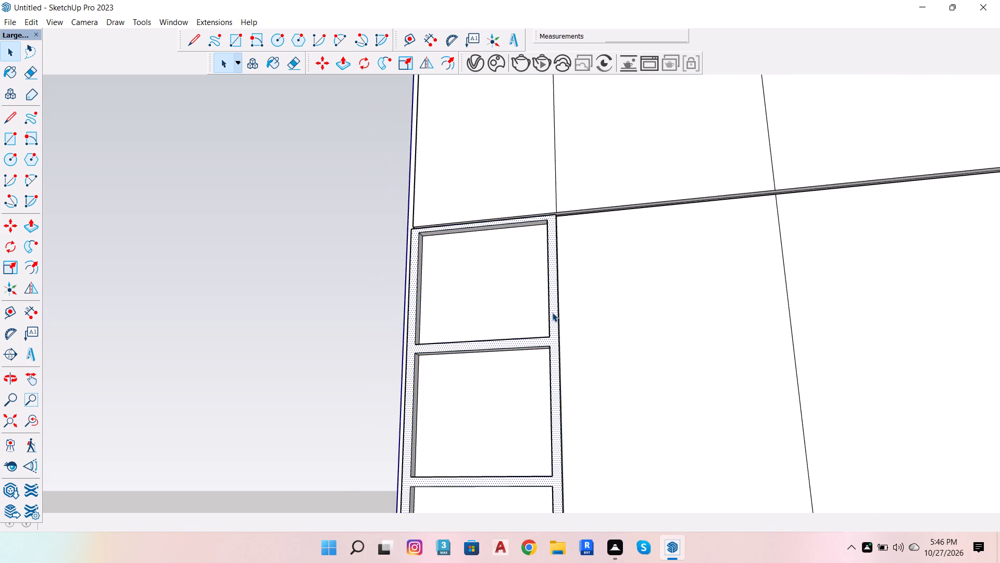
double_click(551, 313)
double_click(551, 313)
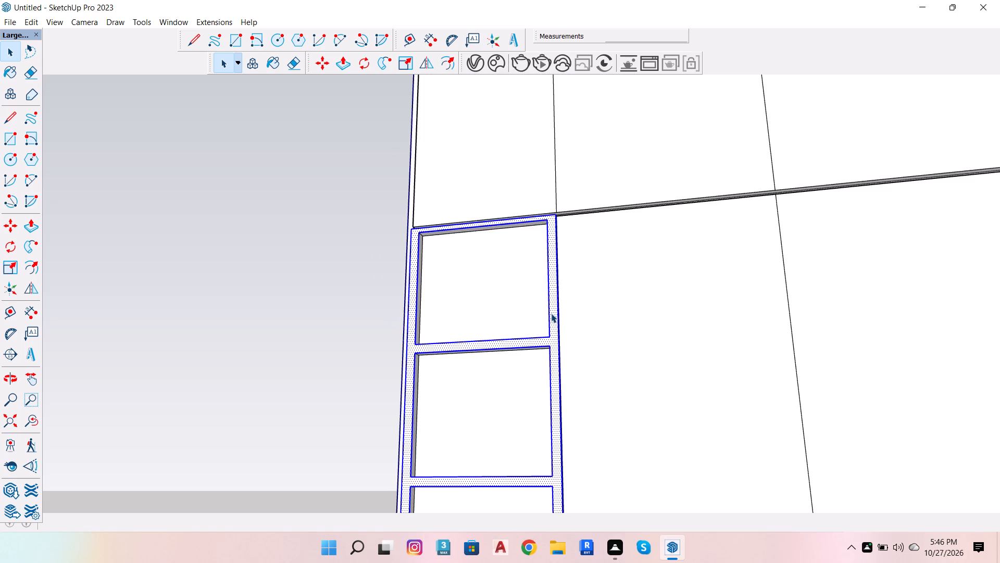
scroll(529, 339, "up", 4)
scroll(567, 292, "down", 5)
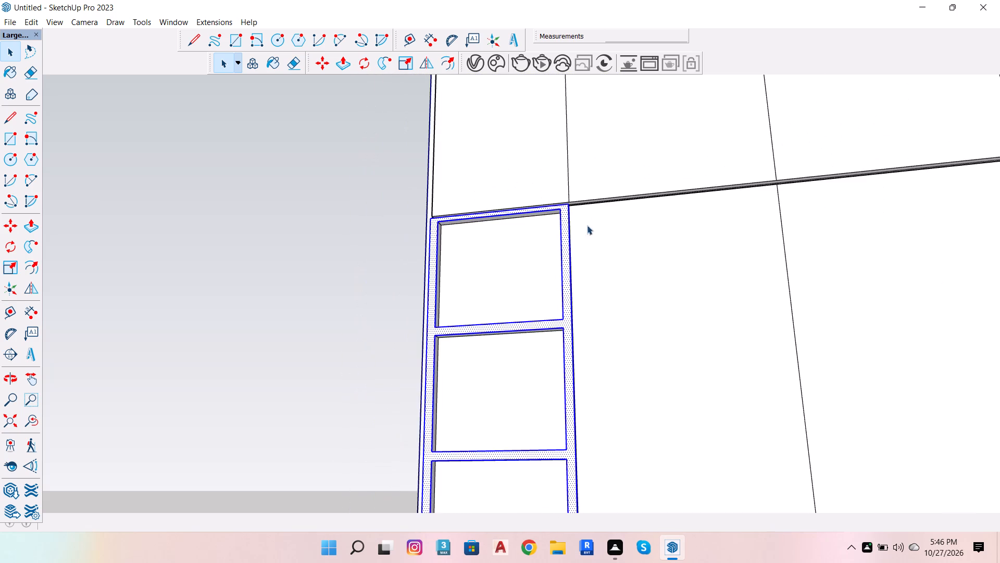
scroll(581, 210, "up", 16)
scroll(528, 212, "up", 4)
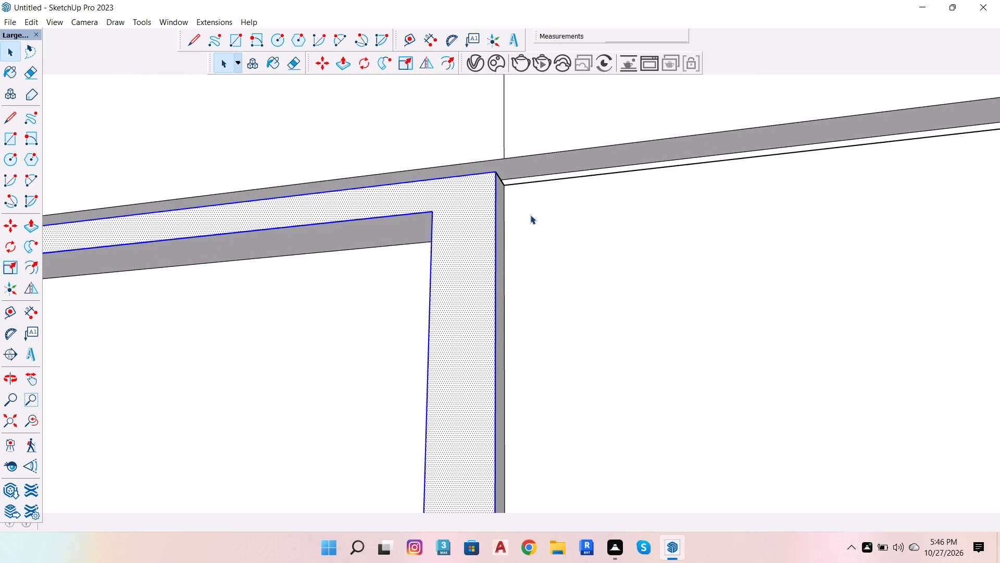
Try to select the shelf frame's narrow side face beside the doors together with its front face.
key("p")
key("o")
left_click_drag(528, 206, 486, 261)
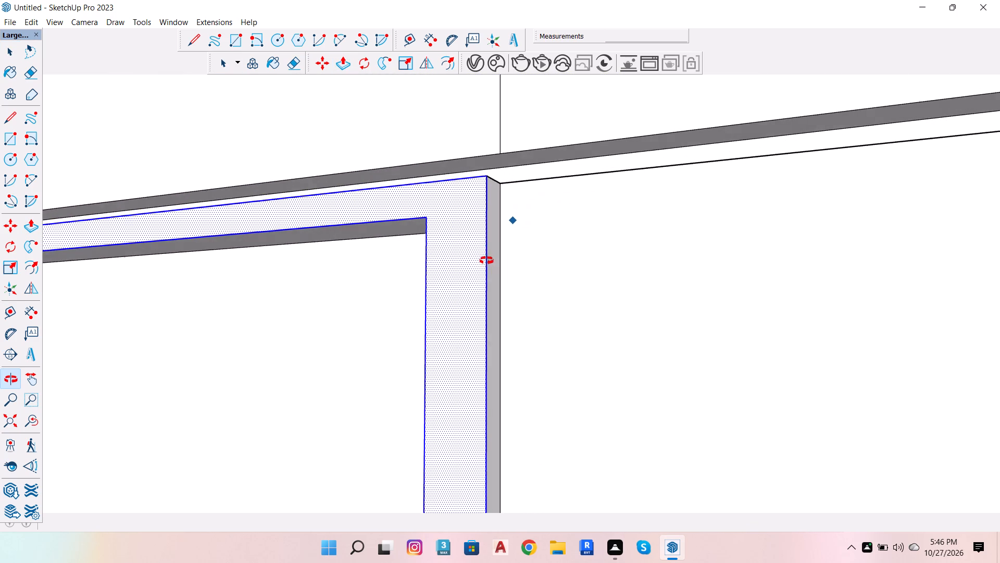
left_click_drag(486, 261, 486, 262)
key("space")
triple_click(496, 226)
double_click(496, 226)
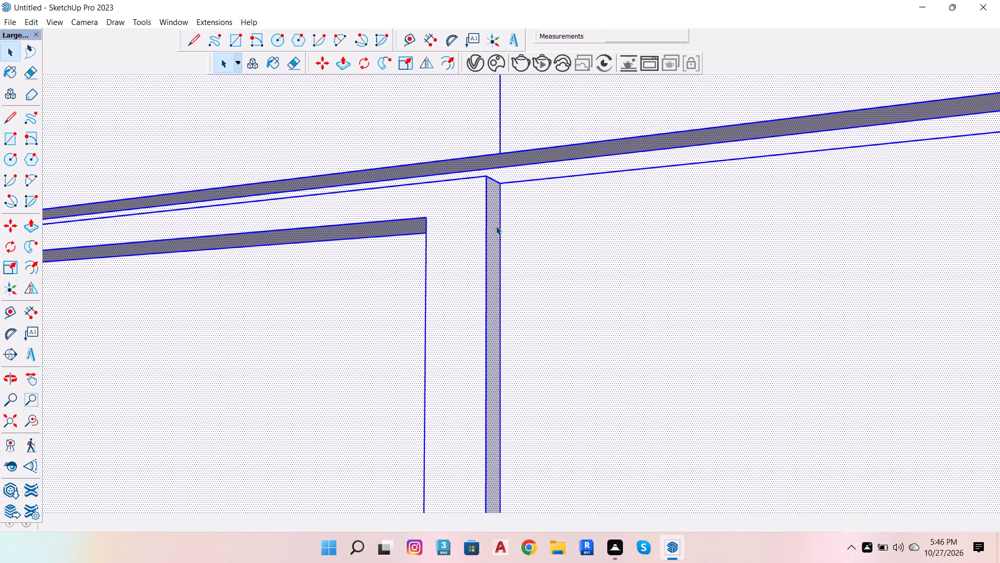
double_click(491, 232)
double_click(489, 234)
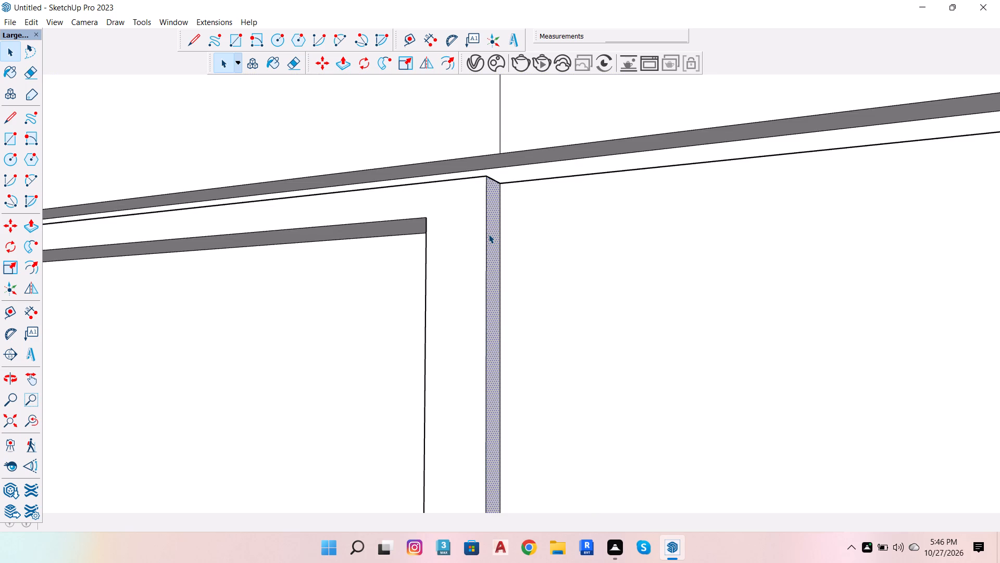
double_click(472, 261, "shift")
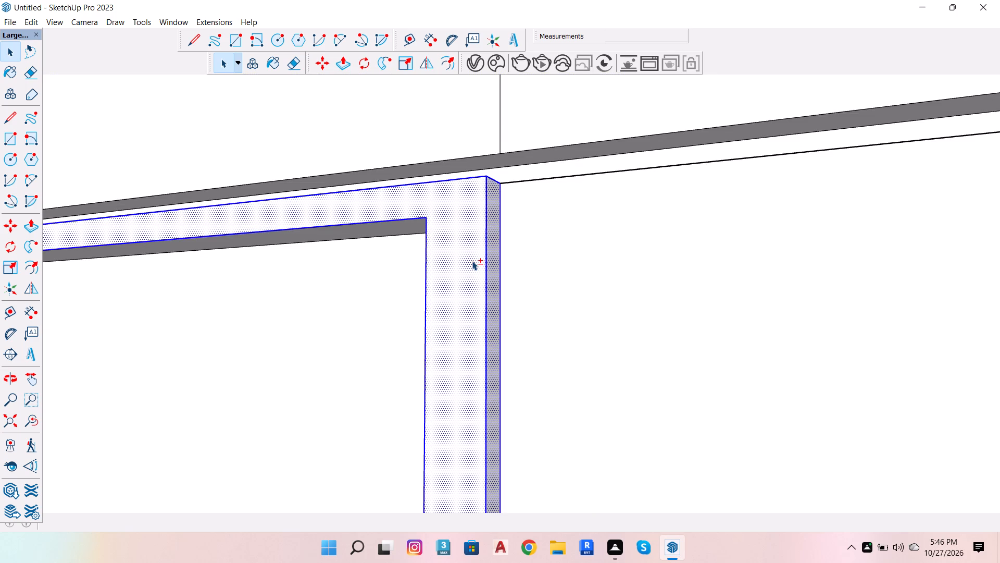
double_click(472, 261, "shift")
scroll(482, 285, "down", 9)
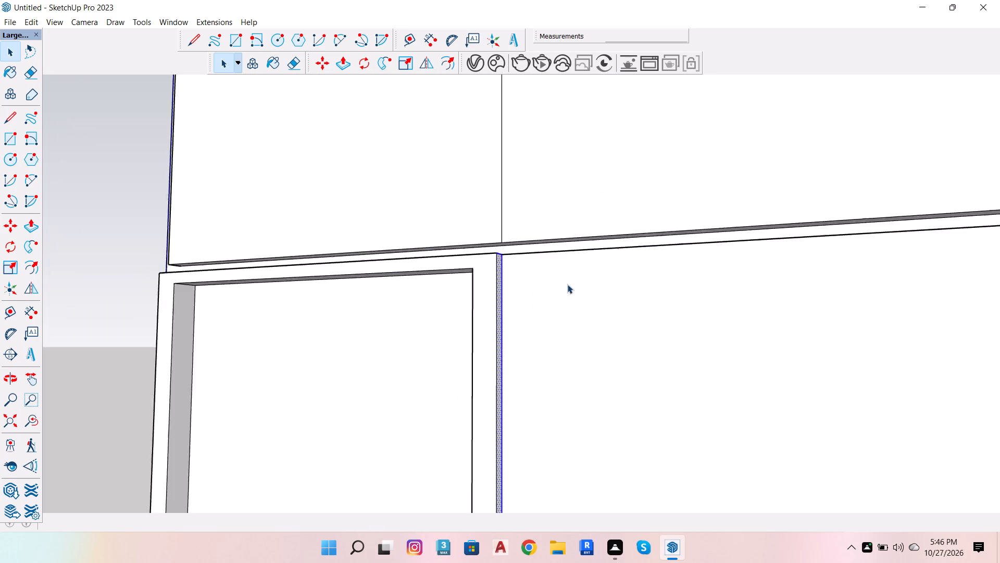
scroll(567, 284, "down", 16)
Select the complete shelf frame with all its compartments and copy it about 37' 7" away, clear of the wardrobe.
left_click(379, 249)
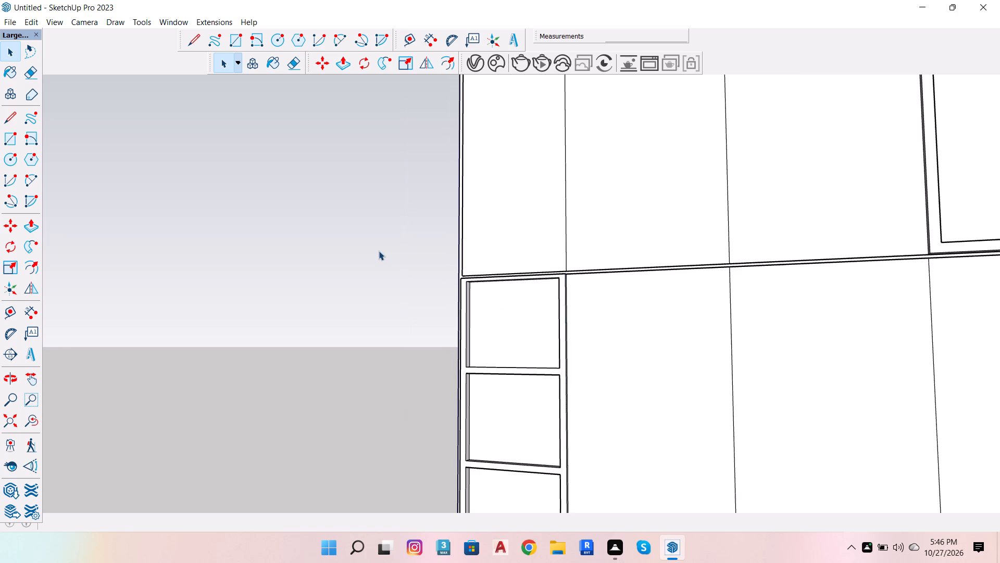
scroll(393, 271, "down", 5)
left_click_drag(377, 245, 515, 431)
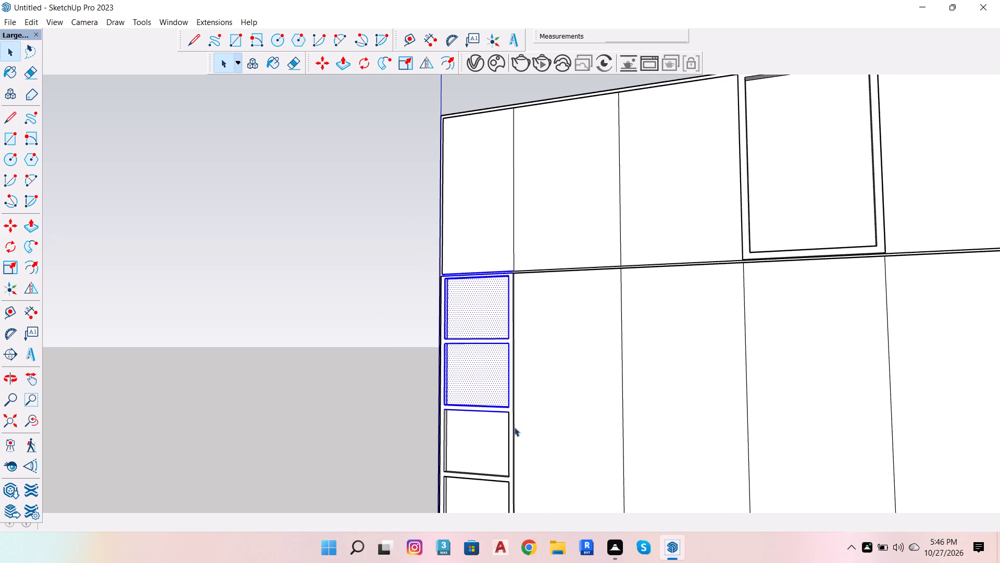
scroll(476, 347, "down", 5)
left_click_drag(369, 279, 511, 489)
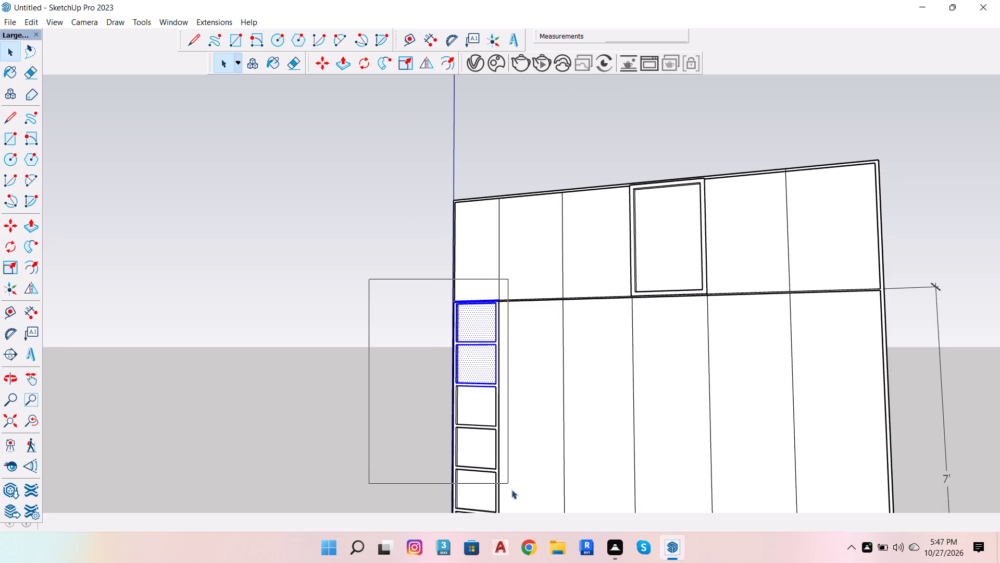
left_click_drag(511, 489, 529, 523)
scroll(520, 356, "down", 6)
left_click_drag(382, 298, 434, 368)
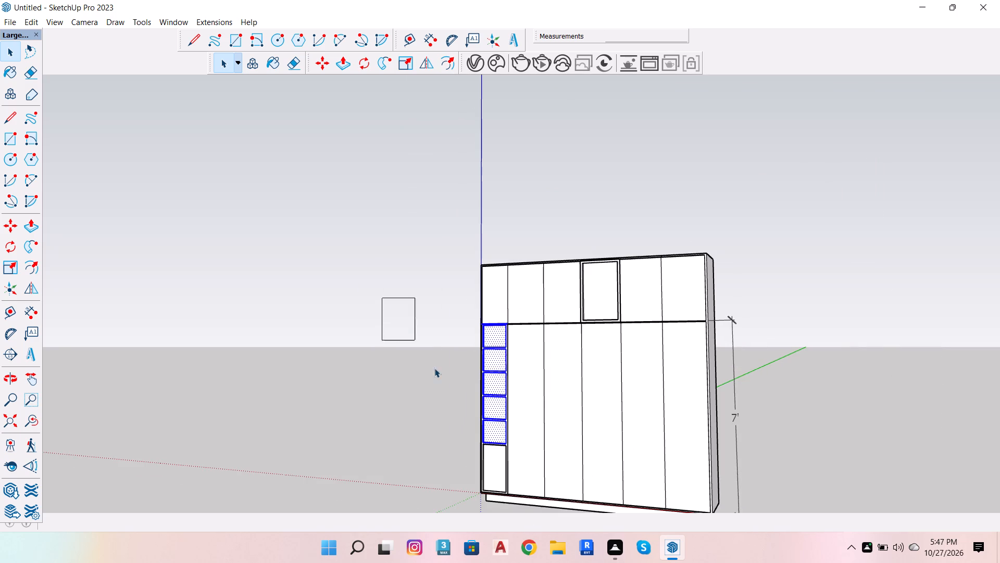
left_click_drag(434, 368, 523, 516)
scroll(509, 474, "up", 4)
scroll(523, 230, "up", 5)
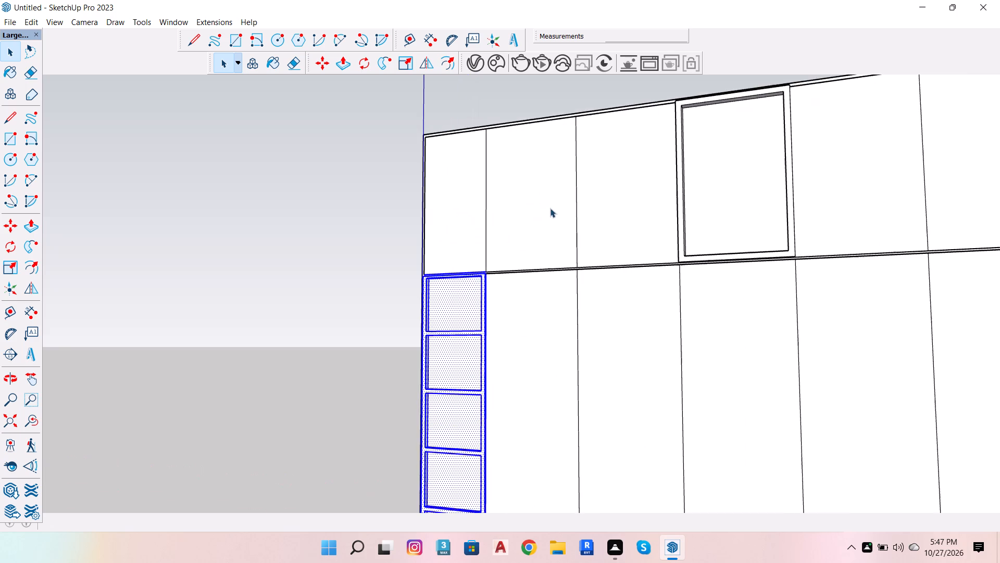
scroll(499, 270, "up", 10)
scroll(0, 339, "down", 3)
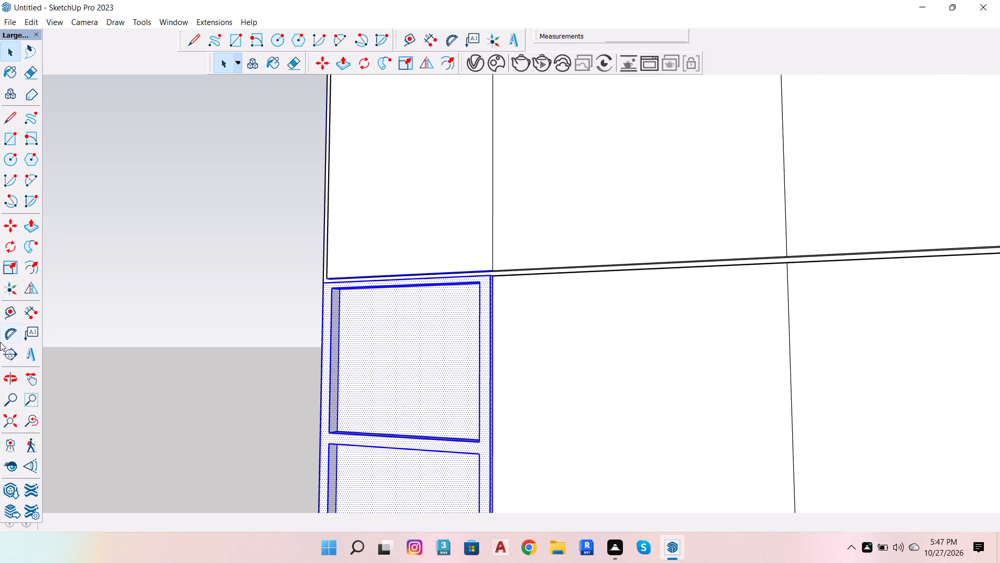
scroll(0, 342, "down", 1)
scroll(84, 336, "down", 6)
scroll(377, 305, "up", 5)
scroll(327, 311, "up", 4)
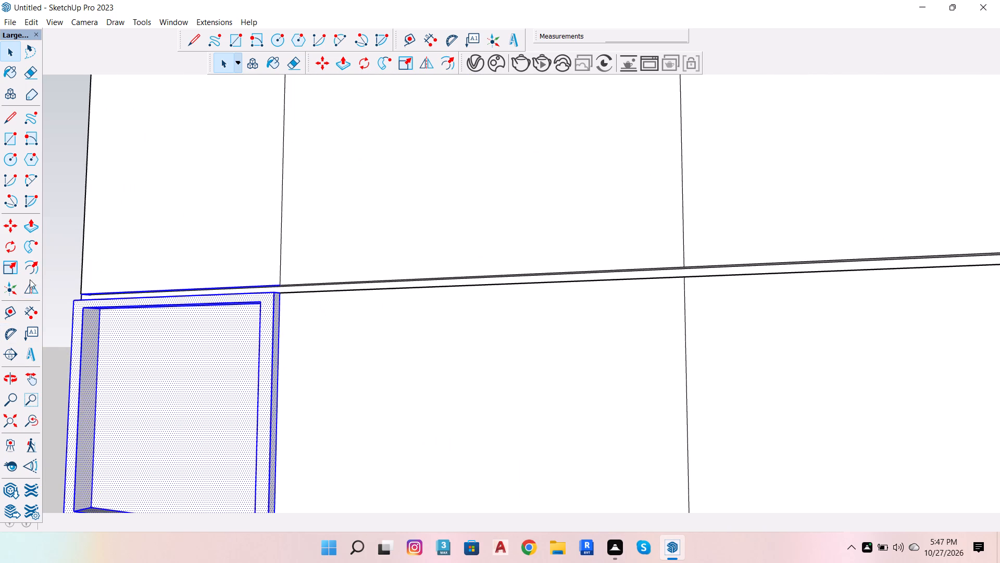
left_click(11, 226)
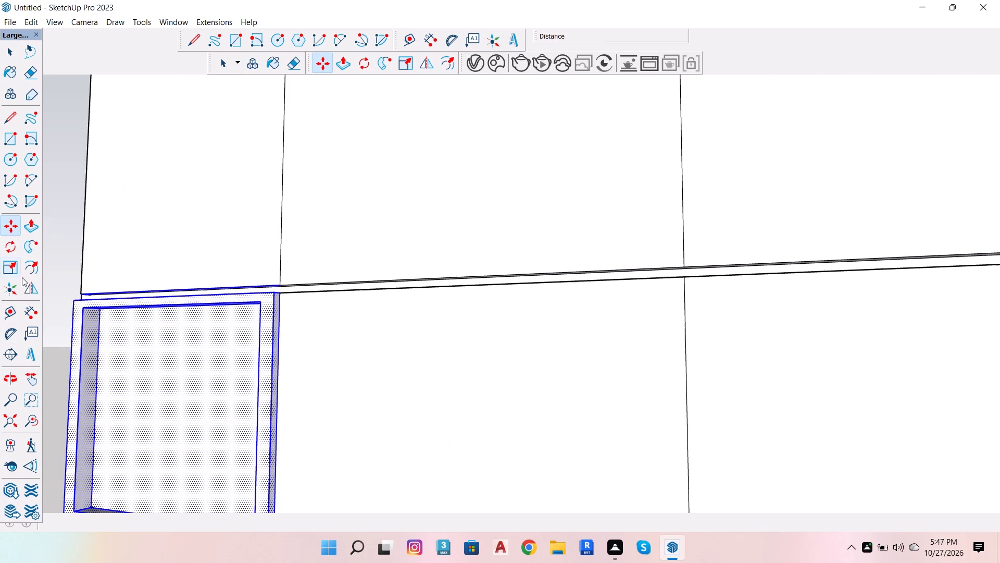
scroll(328, 273, "up", 5)
scroll(281, 300, "up", 2)
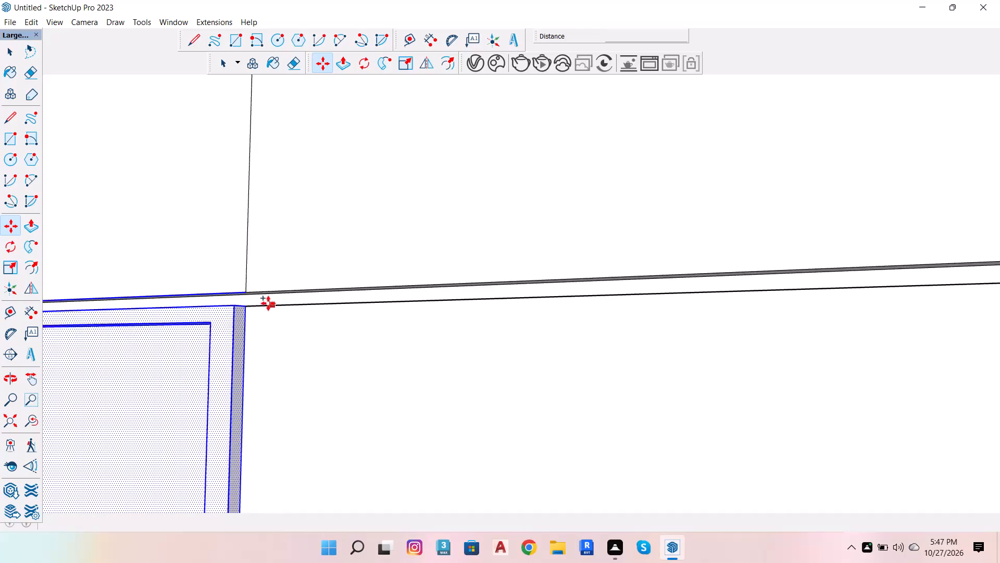
scroll(268, 303, "up", 2)
left_click(238, 308)
scroll(85, 321, "down", 13)
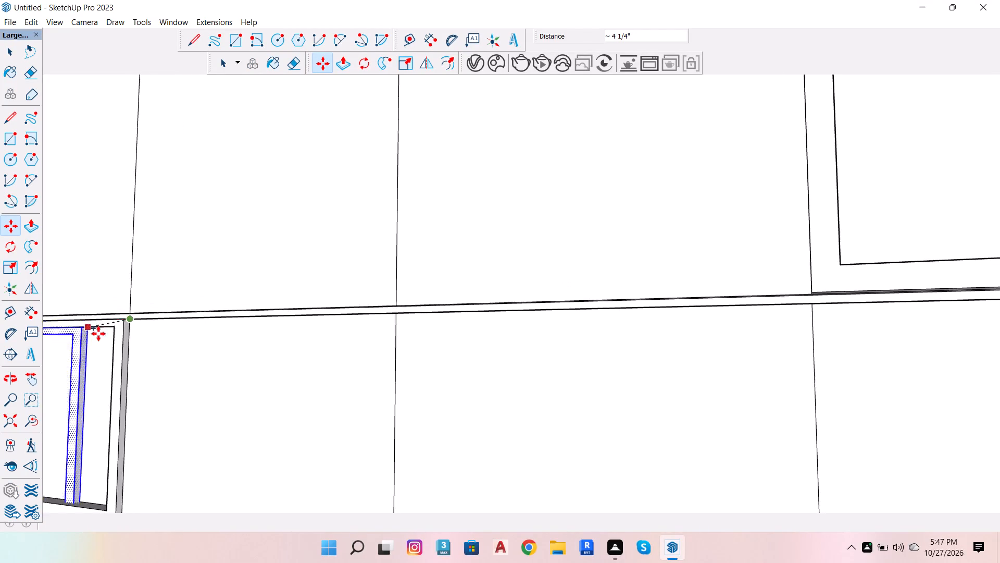
scroll(233, 329, "down", 6)
scroll(774, 310, "up", 3)
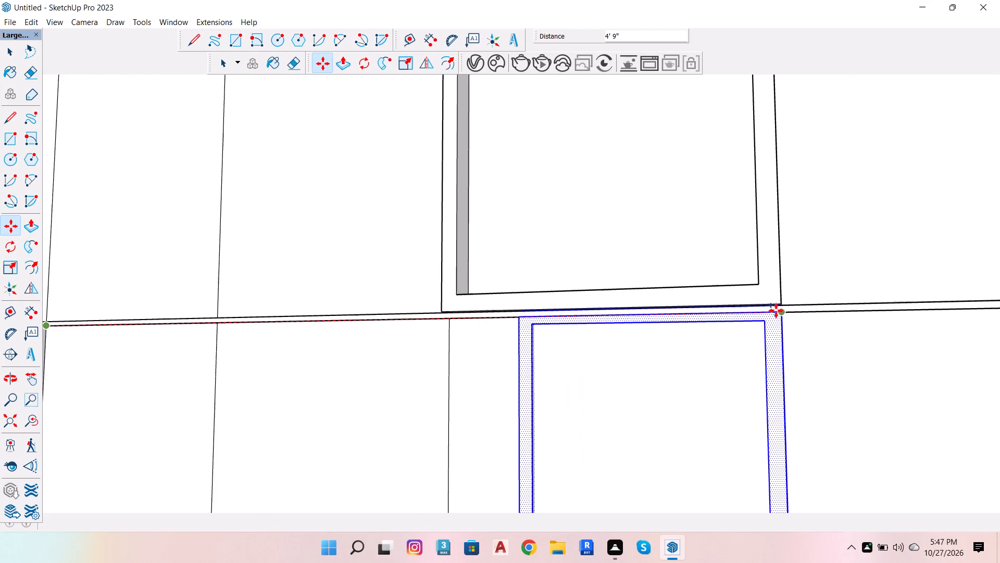
scroll(785, 310, "up", 10)
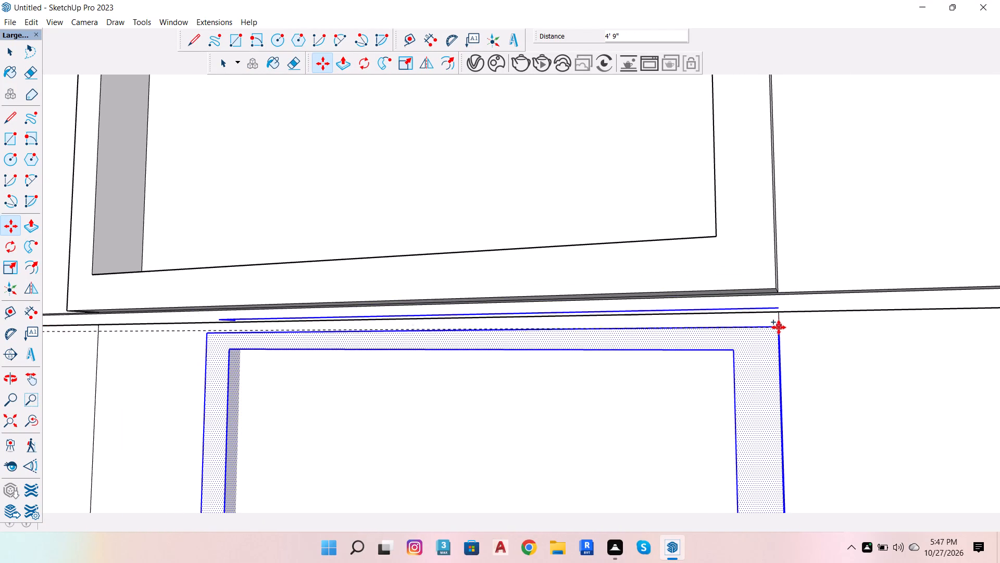
scroll(633, 346, "down", 5)
scroll(219, 345, "down", 7)
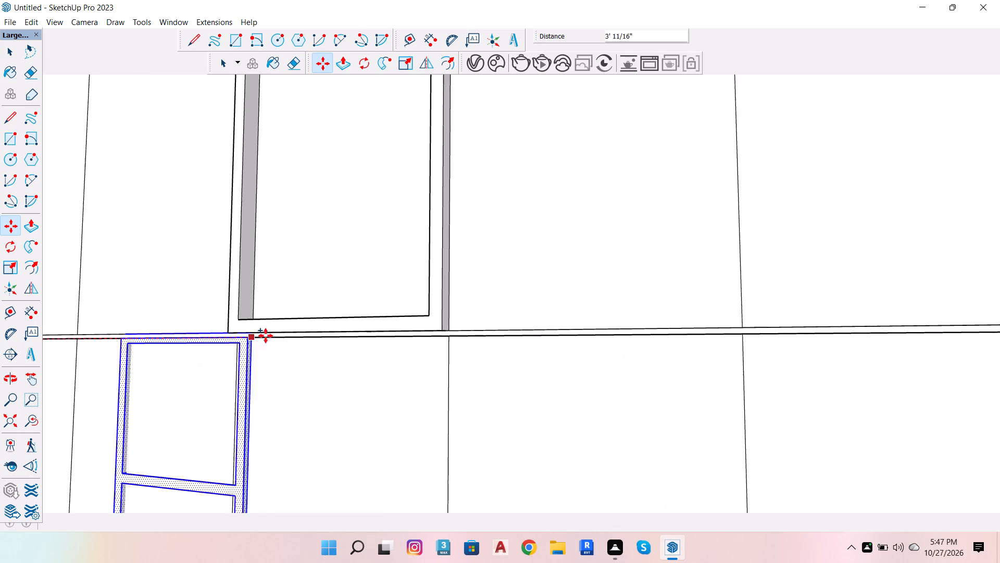
scroll(266, 336, "down", 13)
left_click(670, 336)
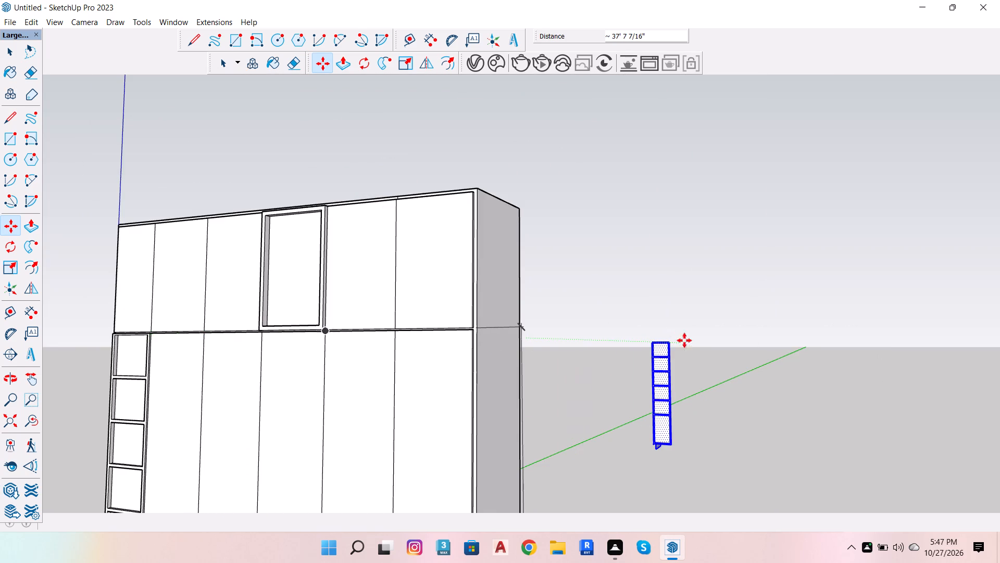
Move the copied shelf frame by its upper corner about 37' 3 7/8" onto the wardrobe's lower front, directly beneath the framed upper panel.
scroll(693, 339, "up", 20)
scroll(693, 339, "up", 5)
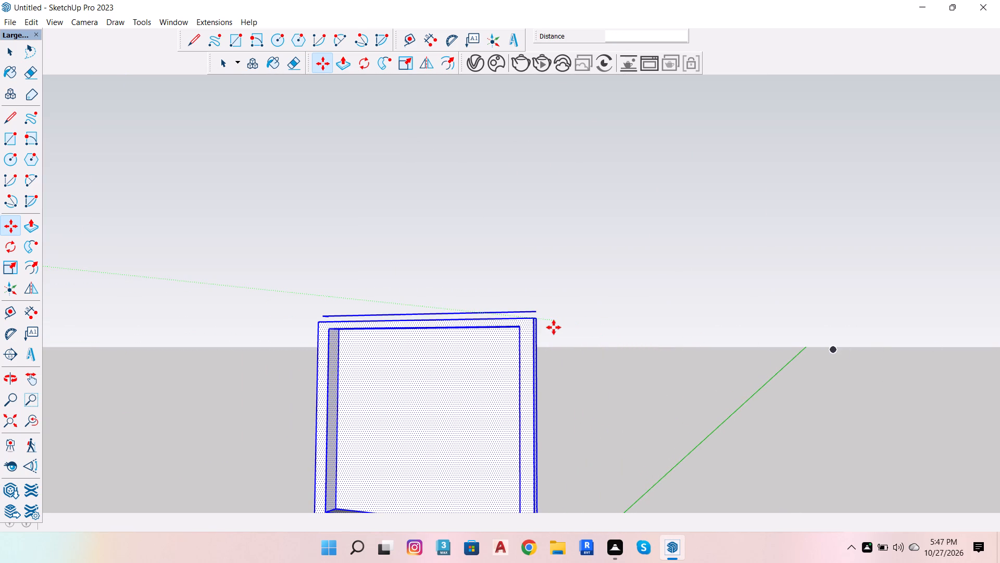
key("o")
left_click_drag(576, 302, 252, 377)
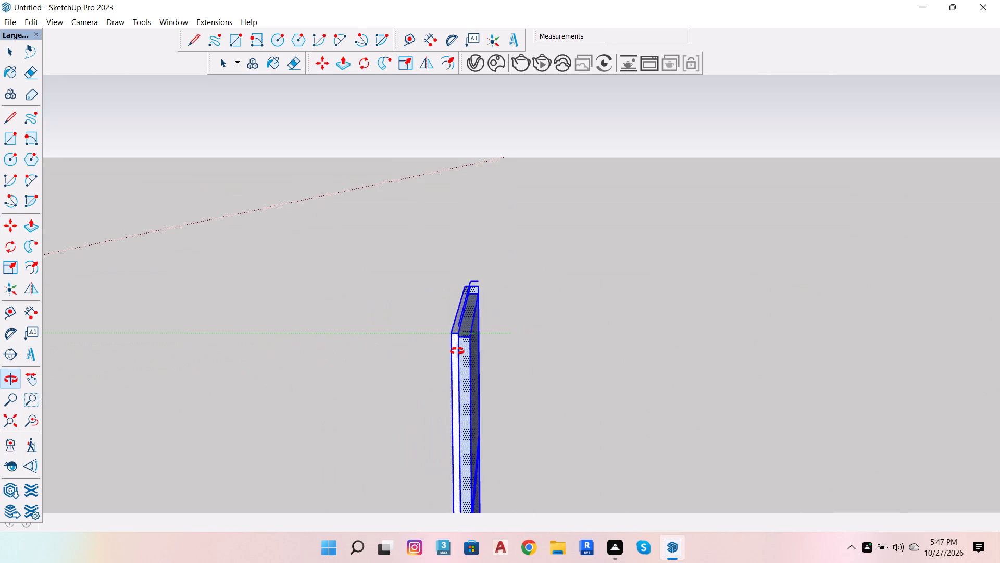
scroll(457, 351, "up", 8)
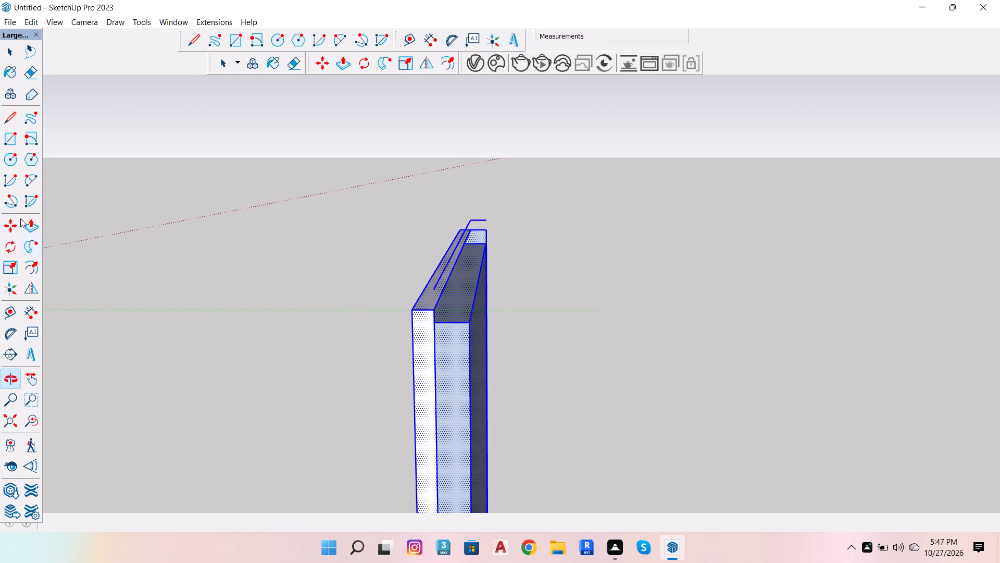
left_click(10, 226)
left_click(432, 314)
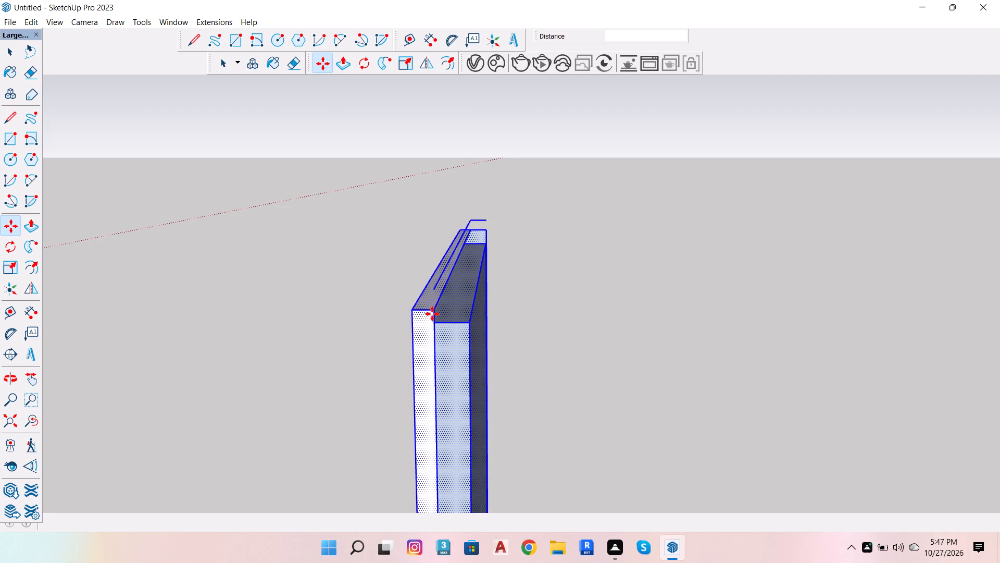
scroll(503, 301, "down", 7)
scroll(753, 285, "down", 20)
scroll(753, 285, "down", 1)
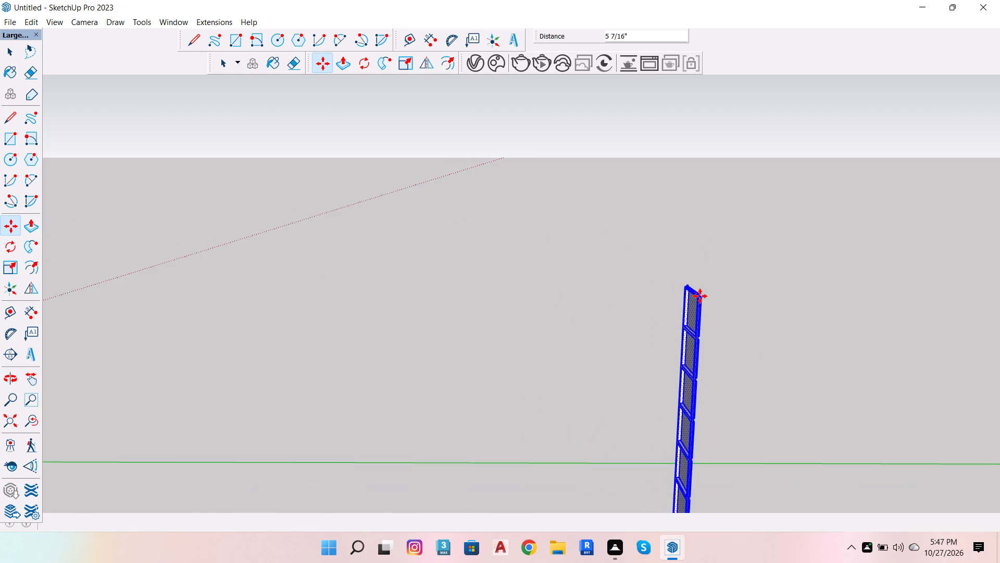
scroll(707, 292, "down", 20)
scroll(198, 345, "up", 5)
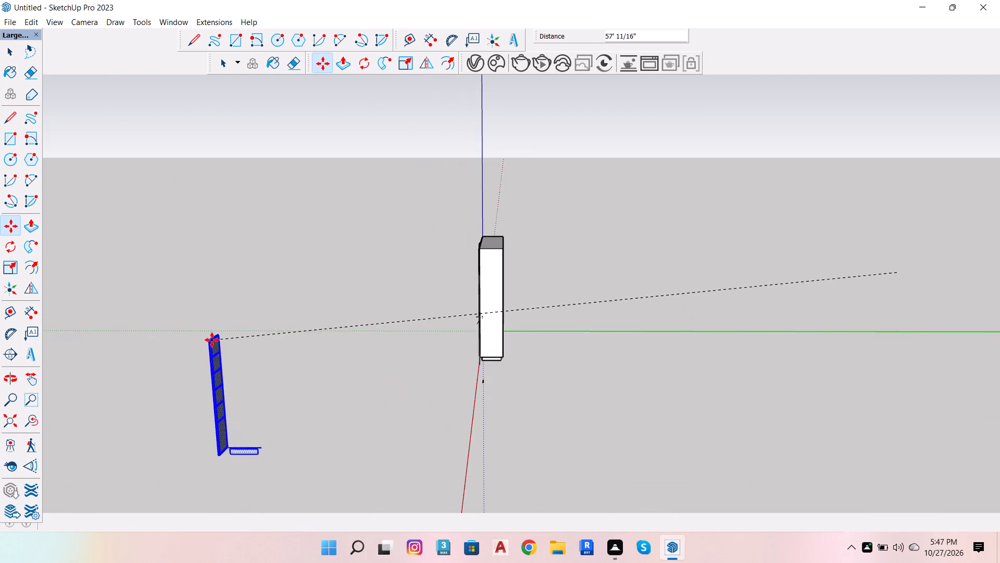
scroll(294, 294, "up", 5)
scroll(454, 270, "up", 5)
scroll(548, 270, "up", 6)
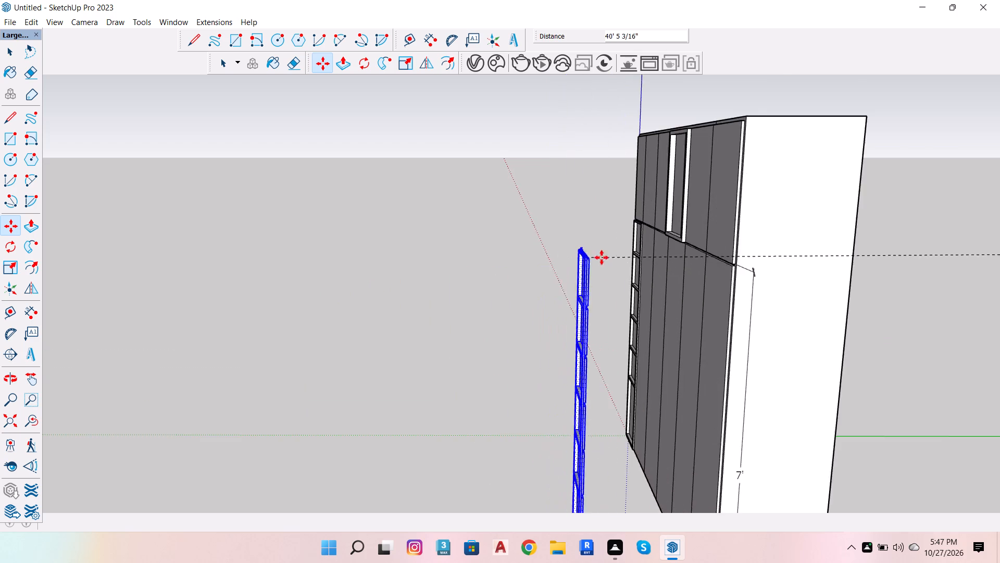
scroll(628, 260, "up", 5)
scroll(690, 252, "up", 4)
scroll(723, 218, "up", 11)
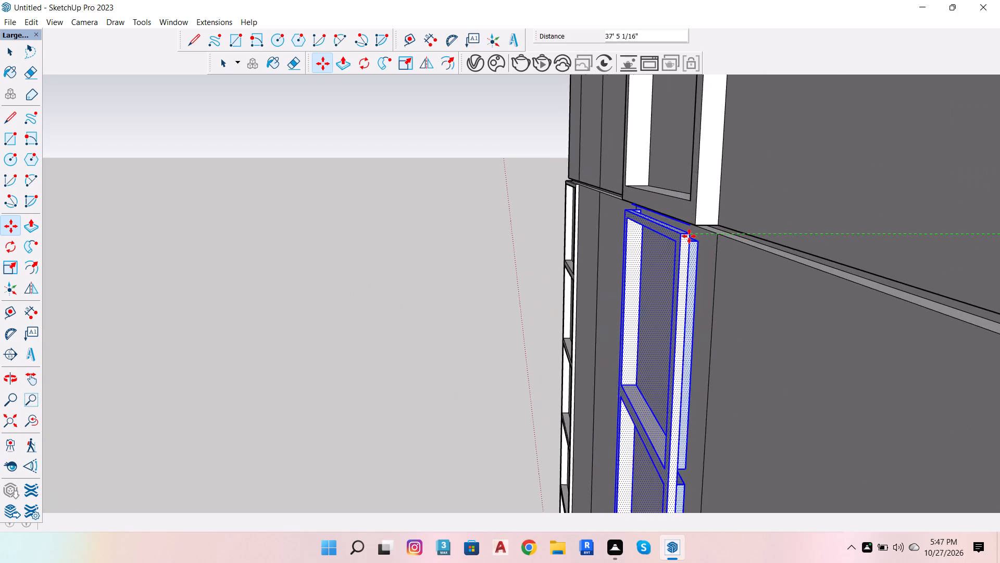
scroll(701, 235, "up", 9)
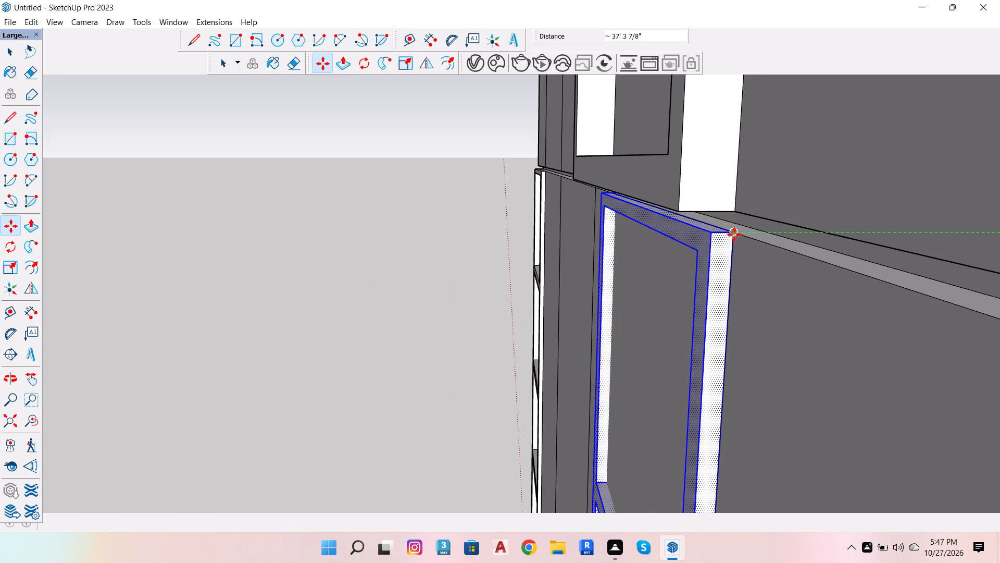
left_click(733, 234)
scroll(865, 228, "down", 6)
scroll(747, 277, "down", 14)
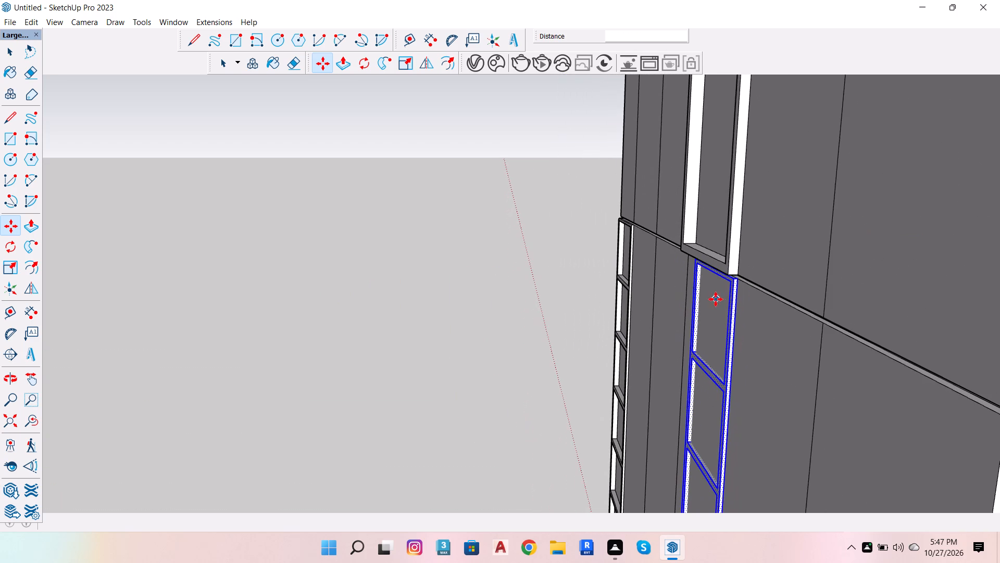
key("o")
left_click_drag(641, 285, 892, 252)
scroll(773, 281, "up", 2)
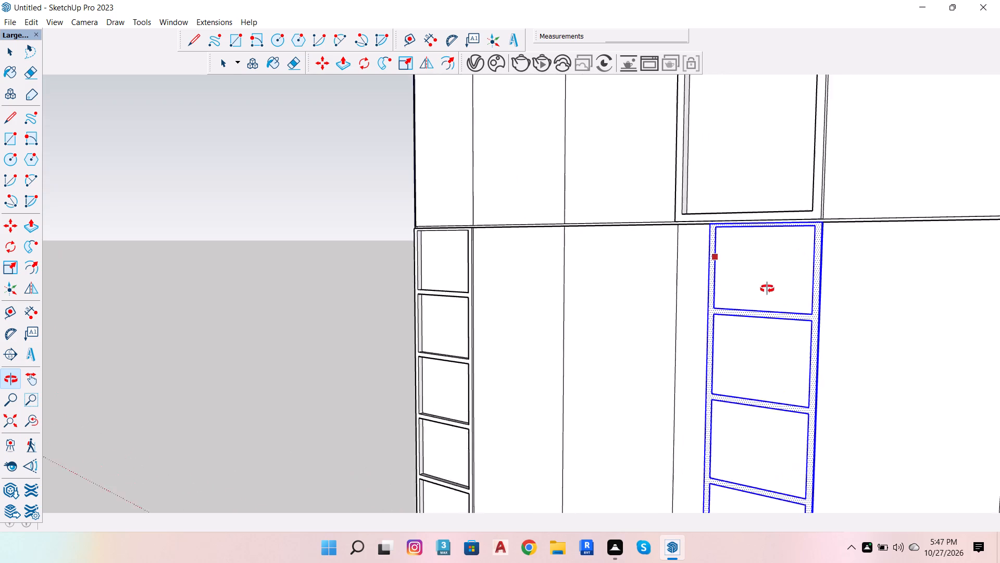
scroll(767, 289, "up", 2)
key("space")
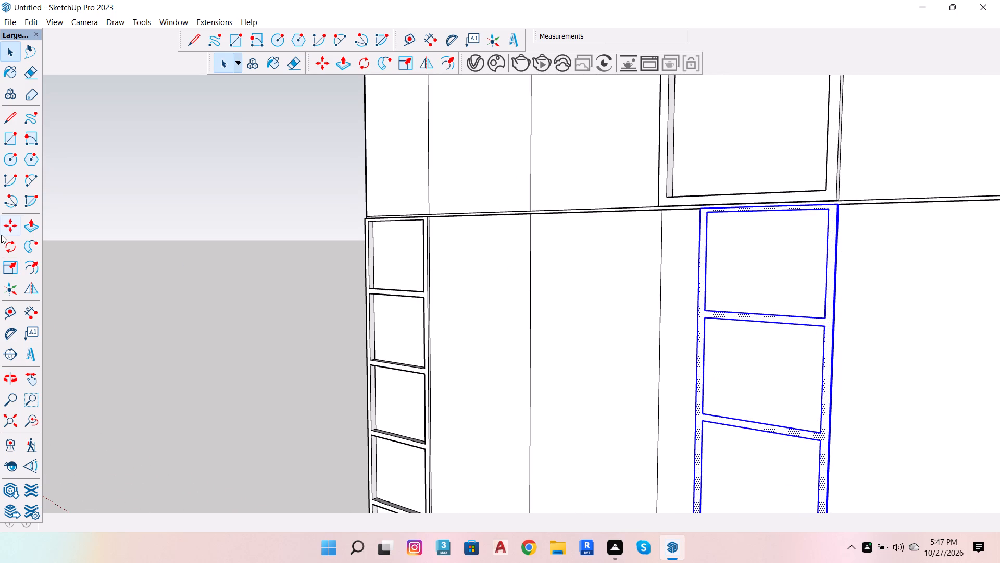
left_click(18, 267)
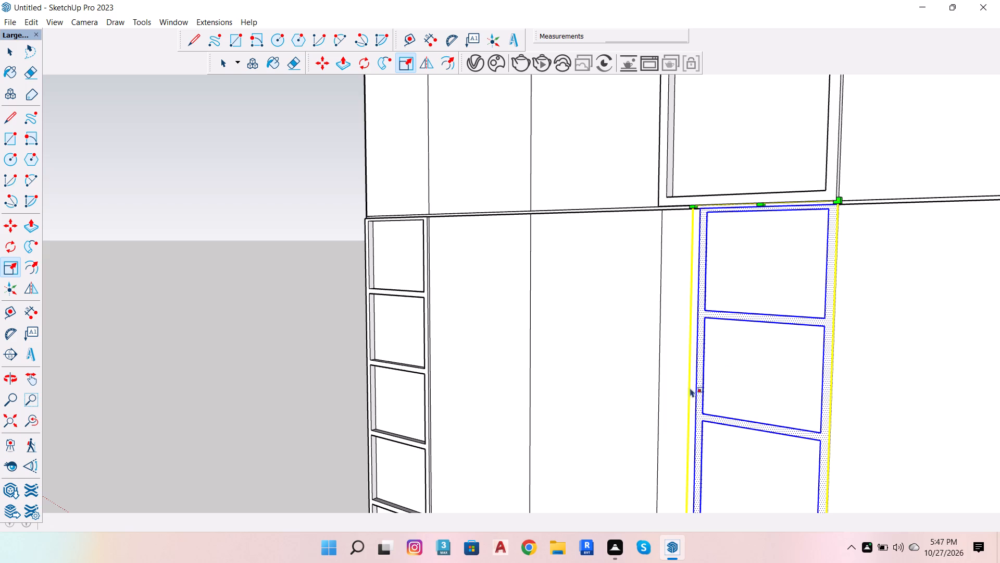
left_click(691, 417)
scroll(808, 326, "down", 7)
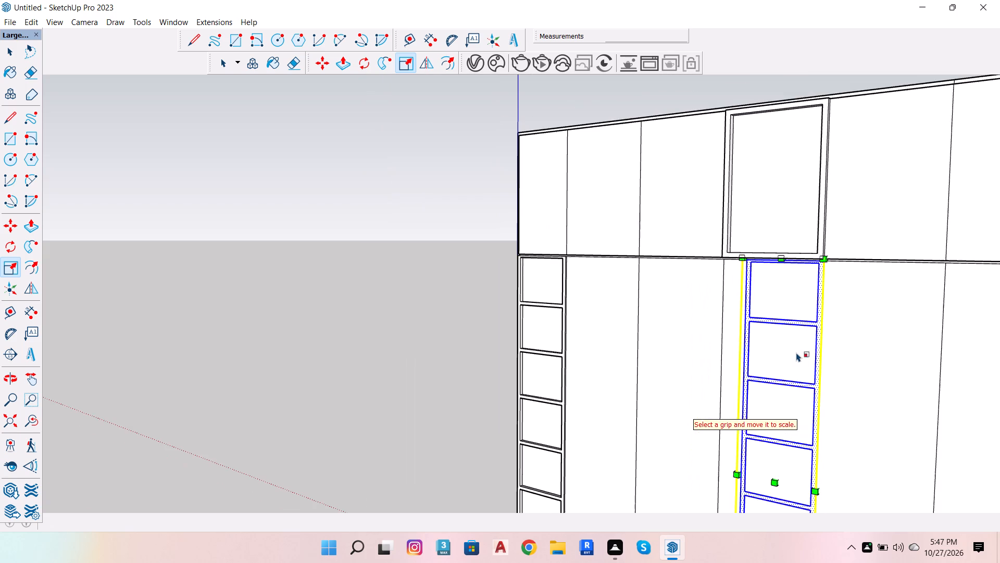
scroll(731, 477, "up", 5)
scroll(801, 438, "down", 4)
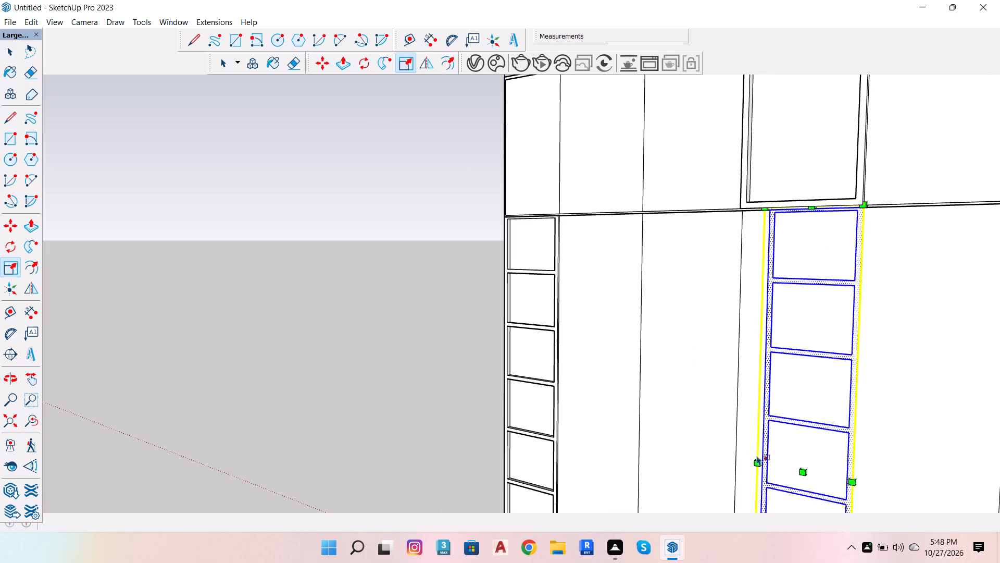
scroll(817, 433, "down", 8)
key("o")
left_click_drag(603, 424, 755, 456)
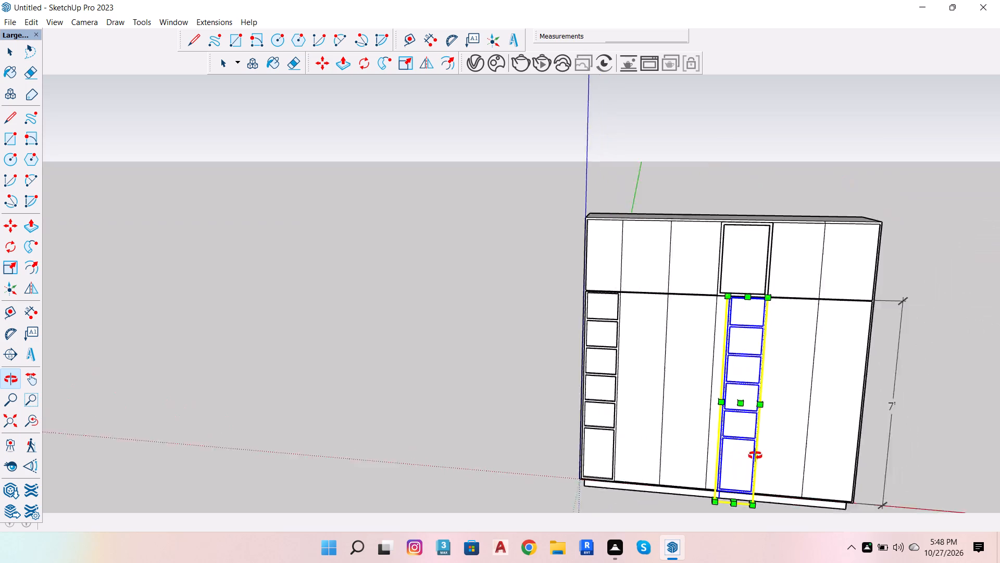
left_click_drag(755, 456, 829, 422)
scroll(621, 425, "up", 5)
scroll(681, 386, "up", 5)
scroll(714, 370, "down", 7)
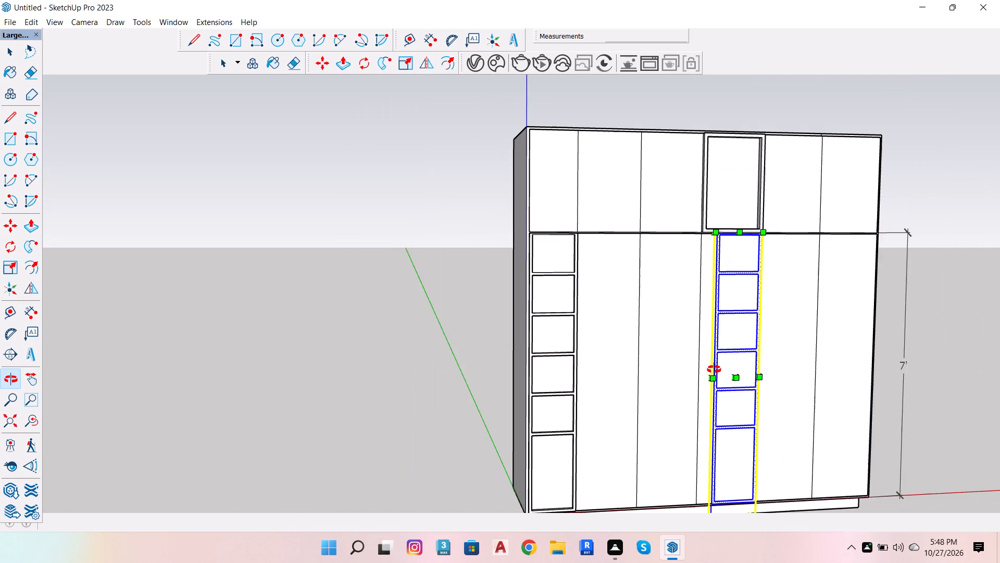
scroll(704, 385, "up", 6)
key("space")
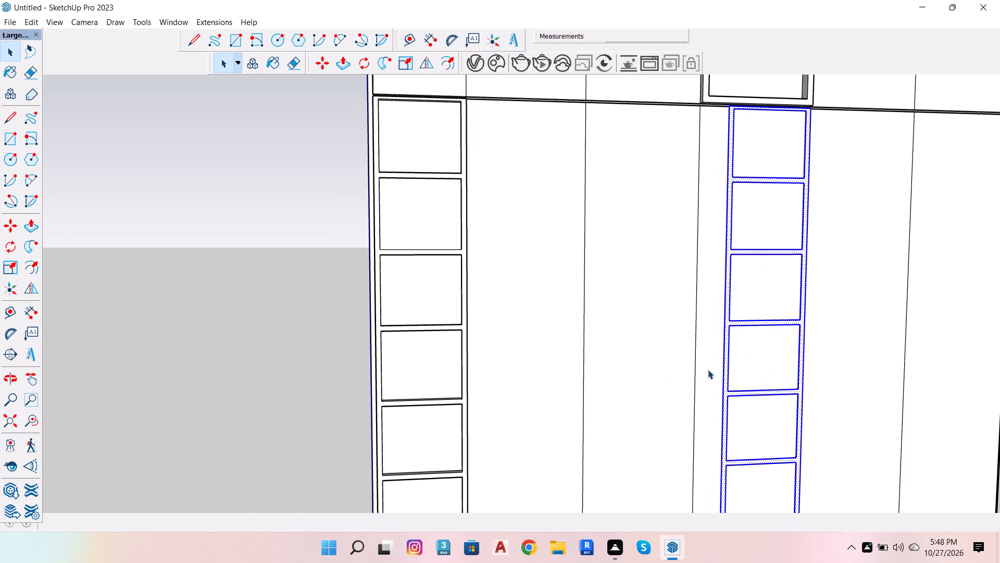
Scale the placed shelf frame from its side edge towards the neighbouring door line, about 1.27 in red and 0.98 in green, and deselect it.
left_click(19, 273)
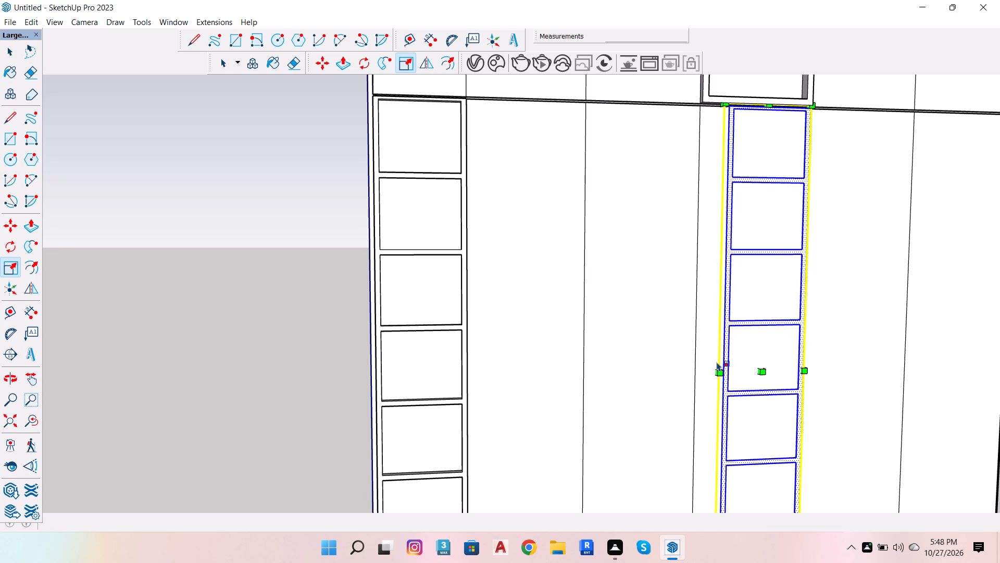
scroll(708, 366, "up", 15)
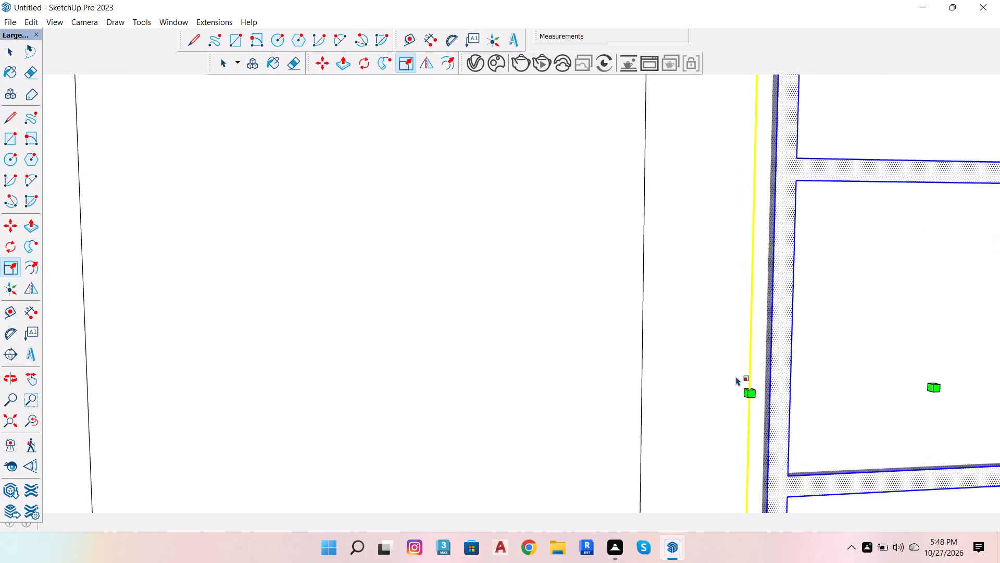
left_click(736, 376)
left_click(750, 389)
left_click_drag(750, 391, 625, 424)
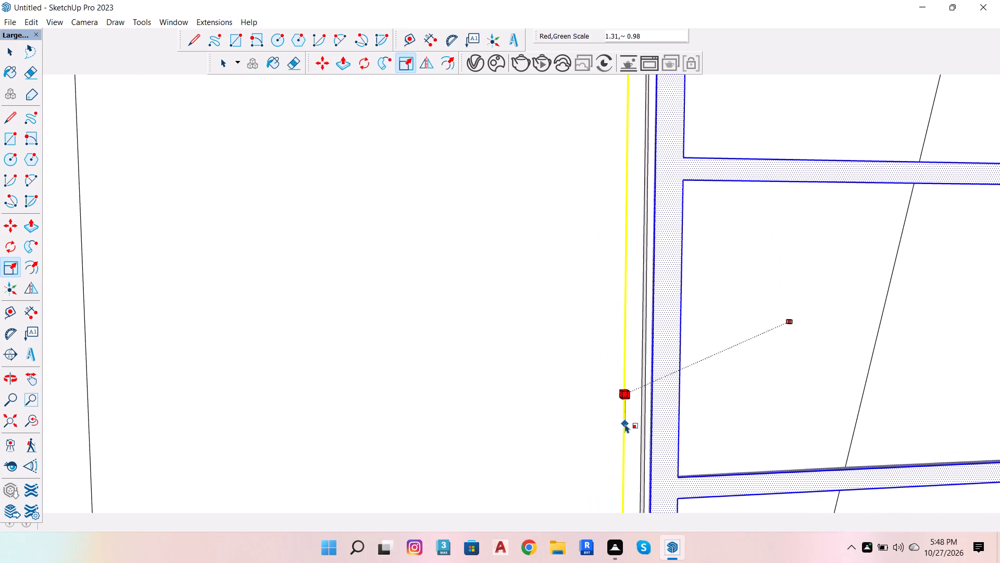
left_click_drag(625, 424, 642, 427)
scroll(601, 381, "down", 7)
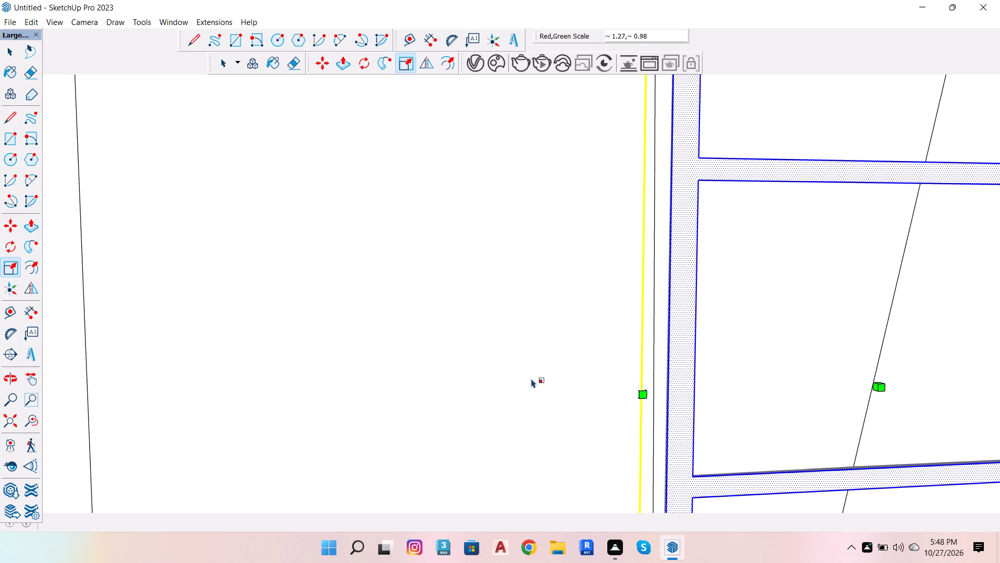
scroll(495, 373, "down", 6)
scroll(702, 327, "down", 14)
key("space")
scroll(671, 341, "down", 6)
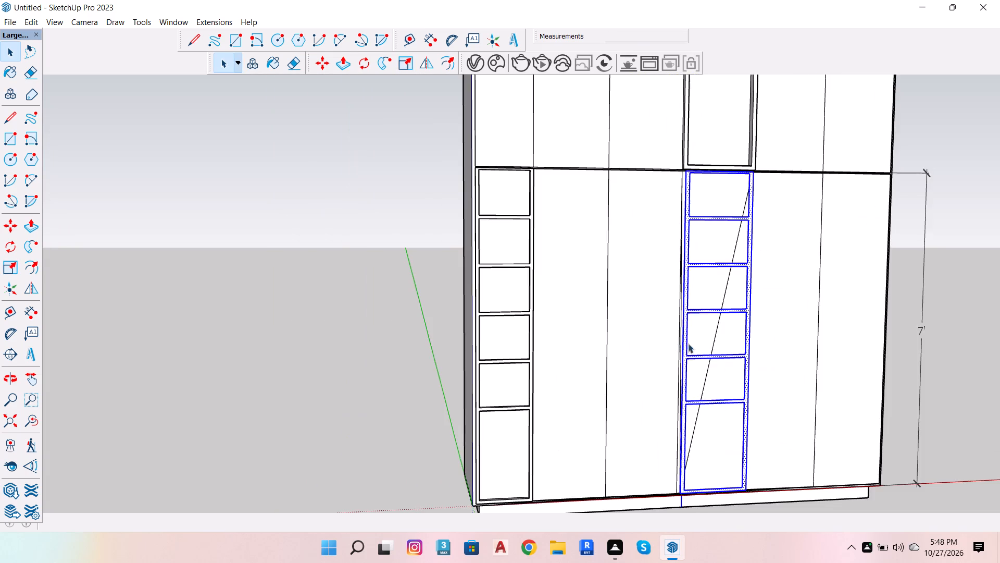
scroll(693, 342, "down", 4)
left_click(752, 475)
Examine the lower corner of the scaled shelf frame where it meets the neighbouring door and the plinth, including from below.
scroll(729, 423, "up", 3)
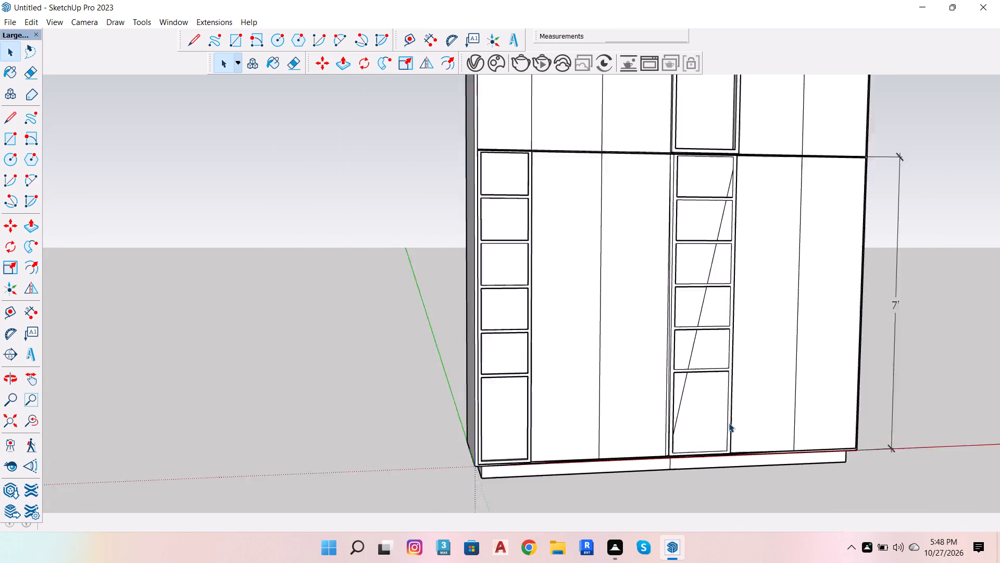
scroll(729, 423, "up", 8)
scroll(655, 357, "down", 6)
scroll(596, 457, "up", 3)
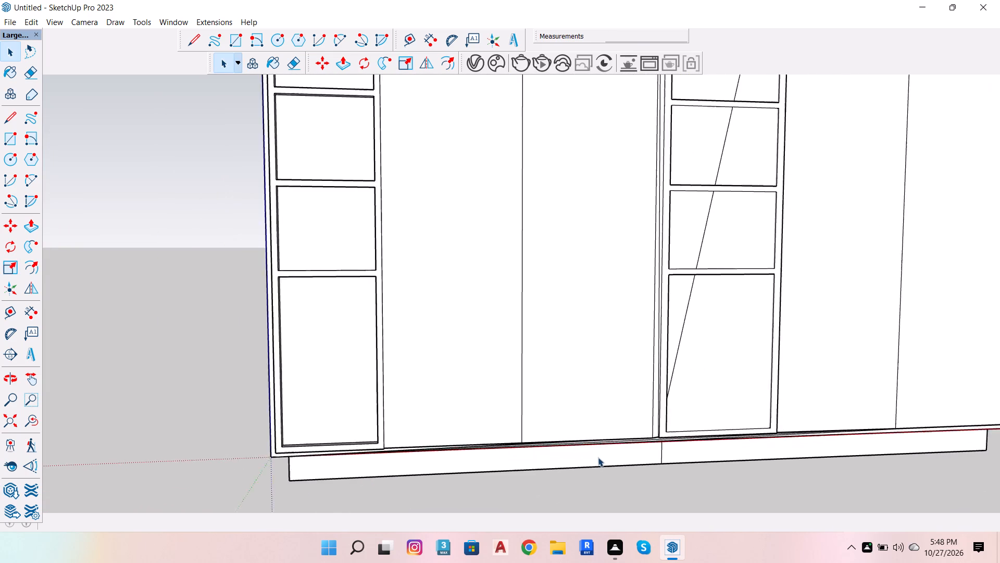
scroll(598, 457, "up", 3)
scroll(635, 430, "up", 6)
scroll(700, 423, "up", 8)
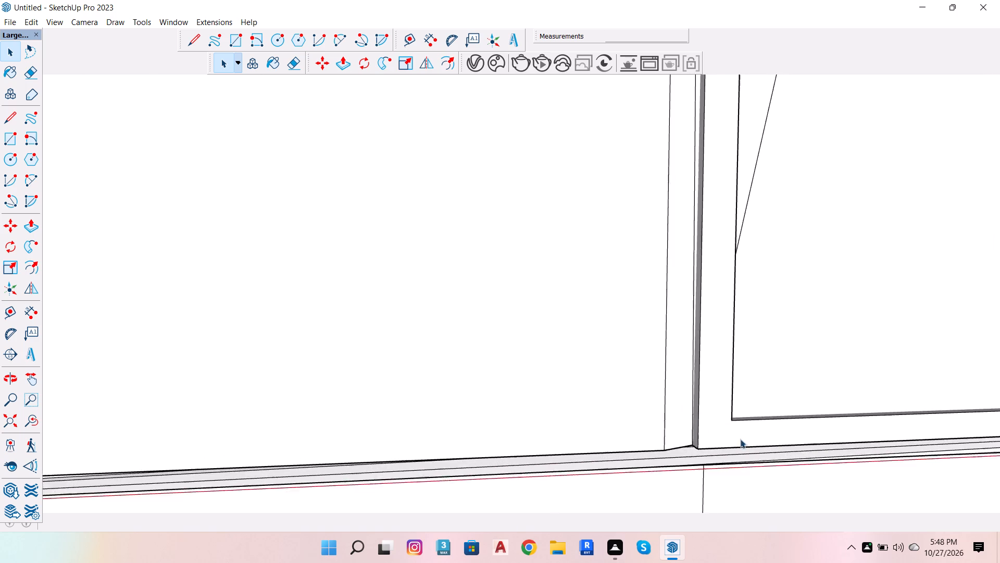
scroll(740, 439, "up", 2)
scroll(501, 335, "down", 8)
key("o")
left_click_drag(503, 366, 415, 209)
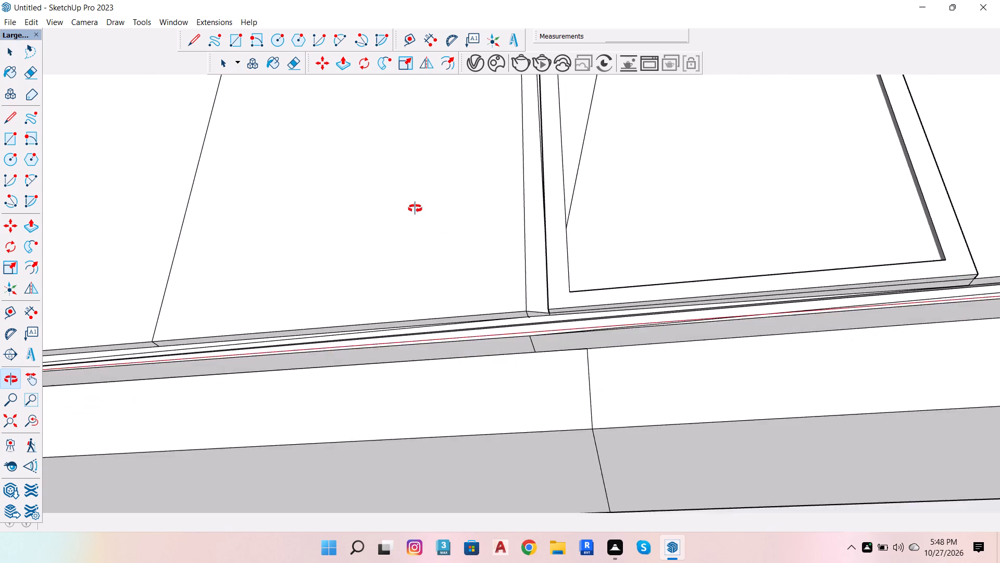
left_click_drag(415, 209, 586, 209)
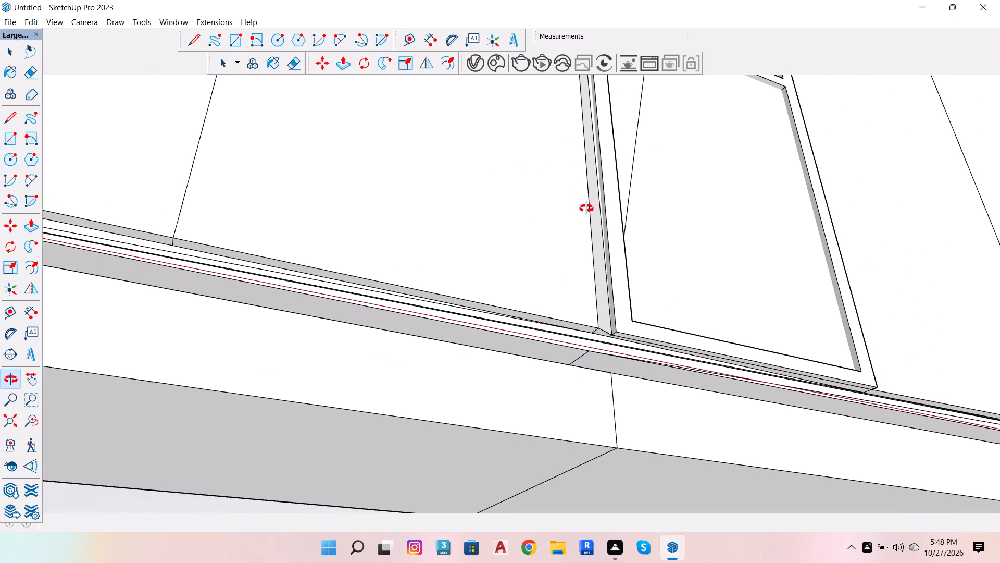
left_click_drag(586, 209, 504, 176)
scroll(602, 262, "up", 5)
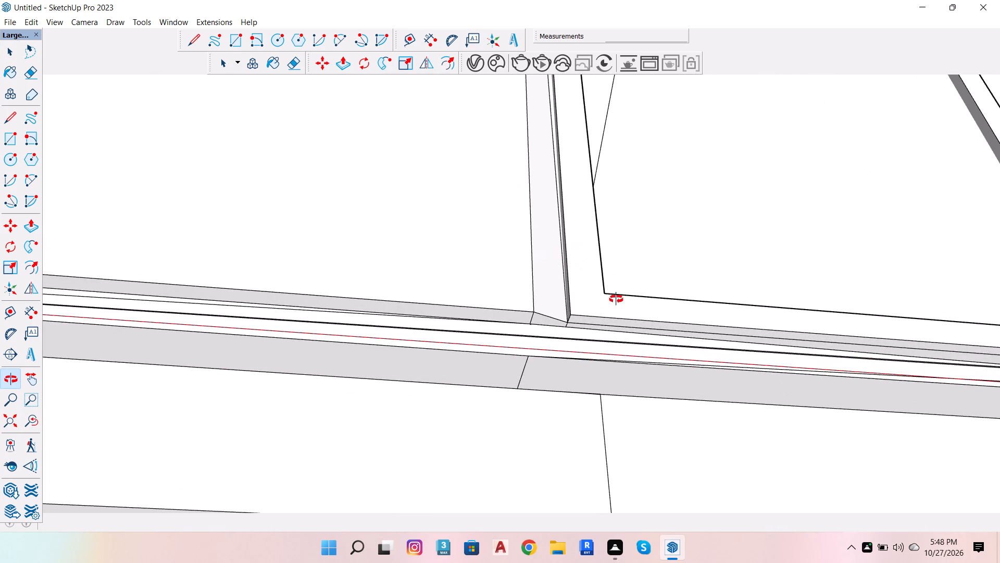
key("space")
Examine the wardrobe's full front and the diagonal line crossing the scaled shelf frame's compartments from several angles.
scroll(489, 279, "down", 6)
scroll(512, 344, "down", 20)
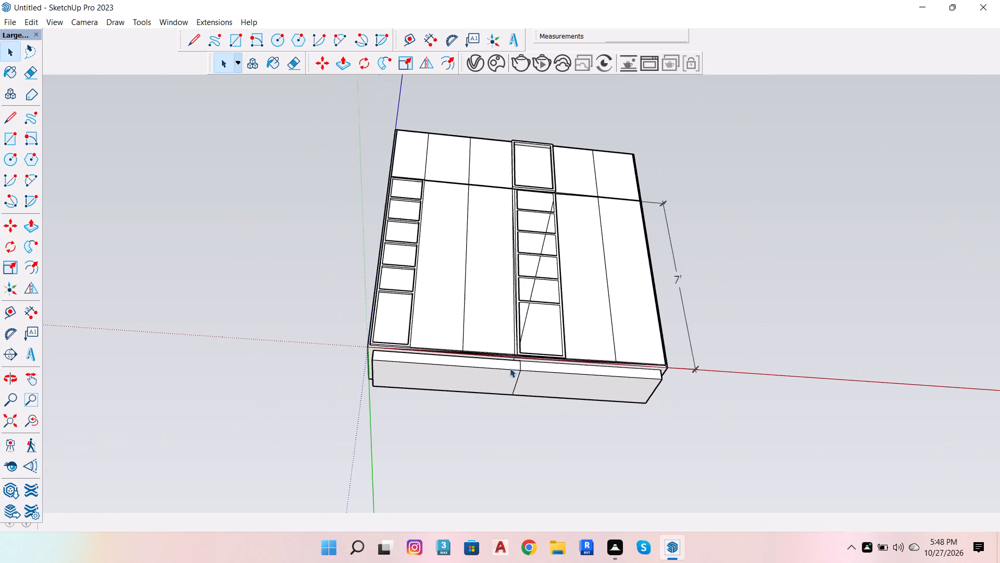
scroll(510, 368, "down", 2)
key("o")
left_click_drag(553, 285, 556, 296)
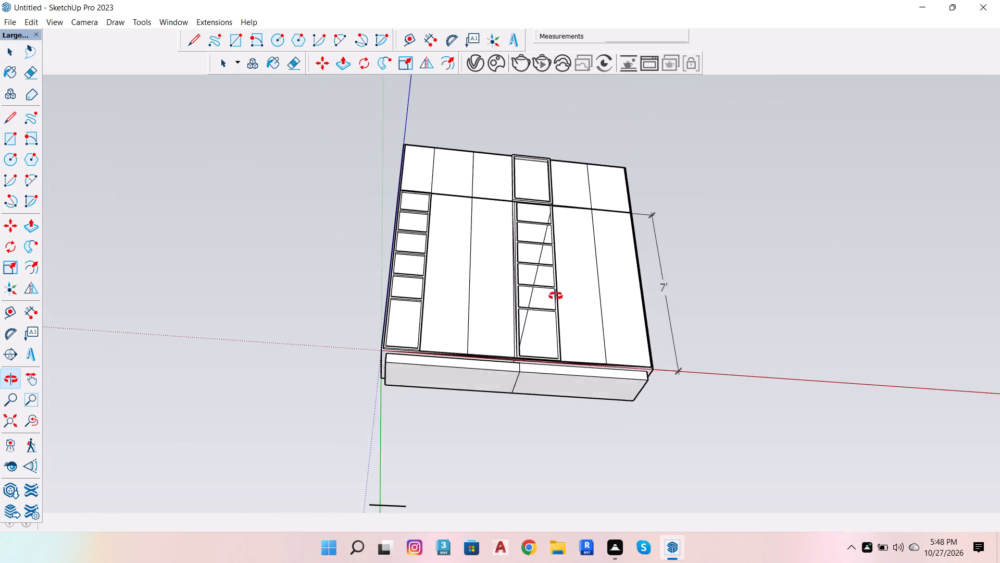
left_click_drag(556, 296, 566, 442)
scroll(430, 345, "up", 6)
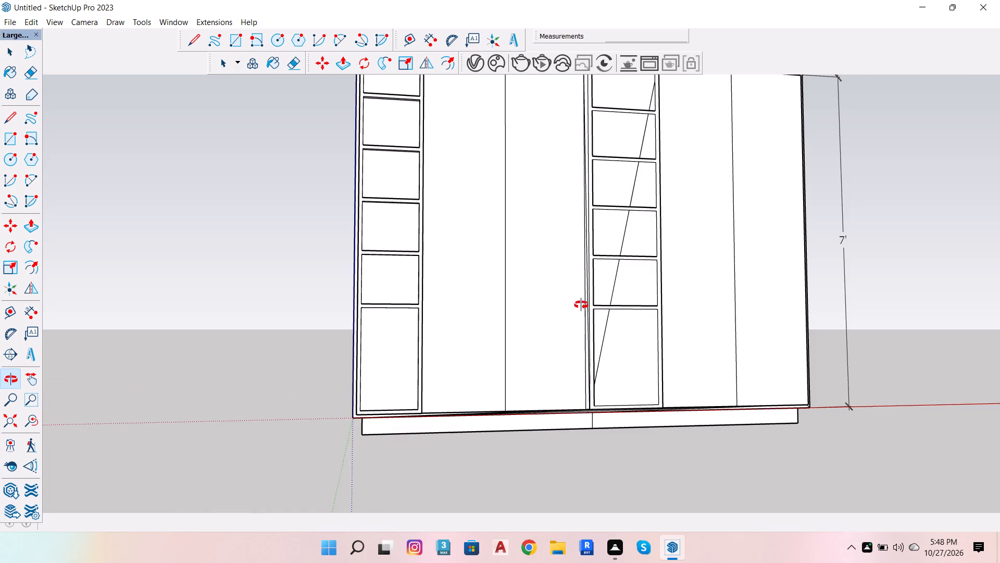
left_click_drag(594, 302, 582, 419)
scroll(267, 350, "down", 5)
key("space")
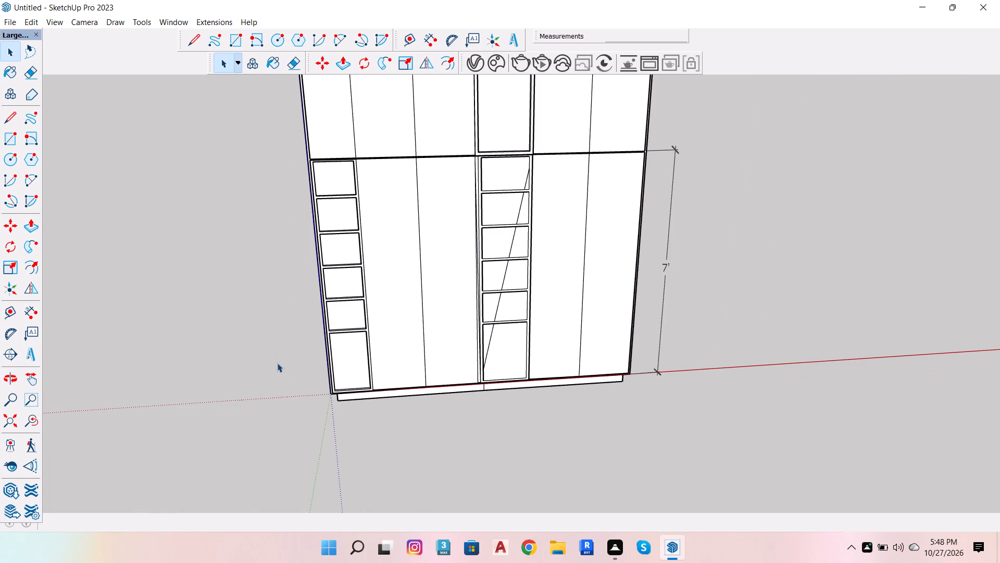
scroll(555, 336, "up", 3)
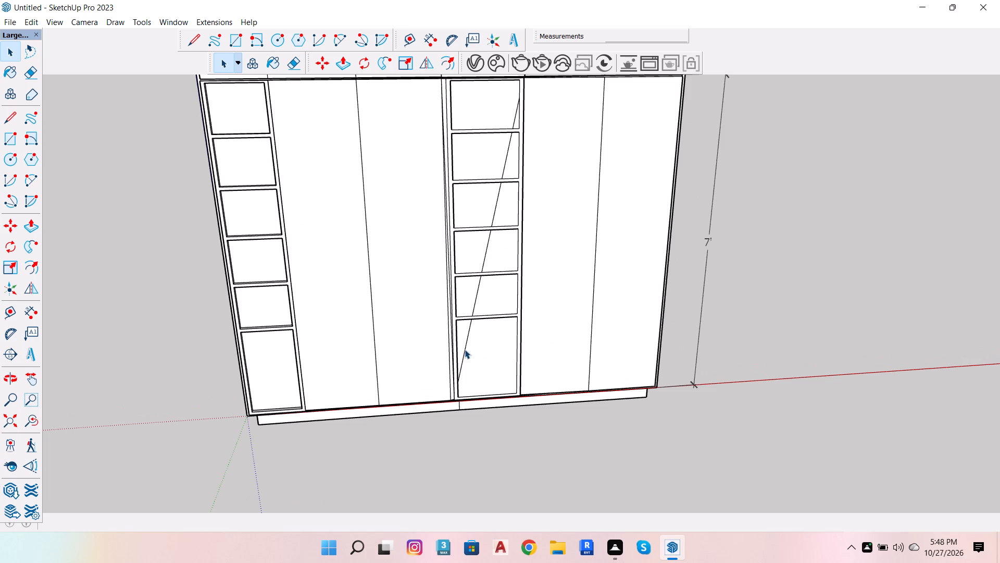
Delete the diagonal line crossing the compartments of the scaled shelf frame.
left_click(465, 349)
key("shift+Delete")
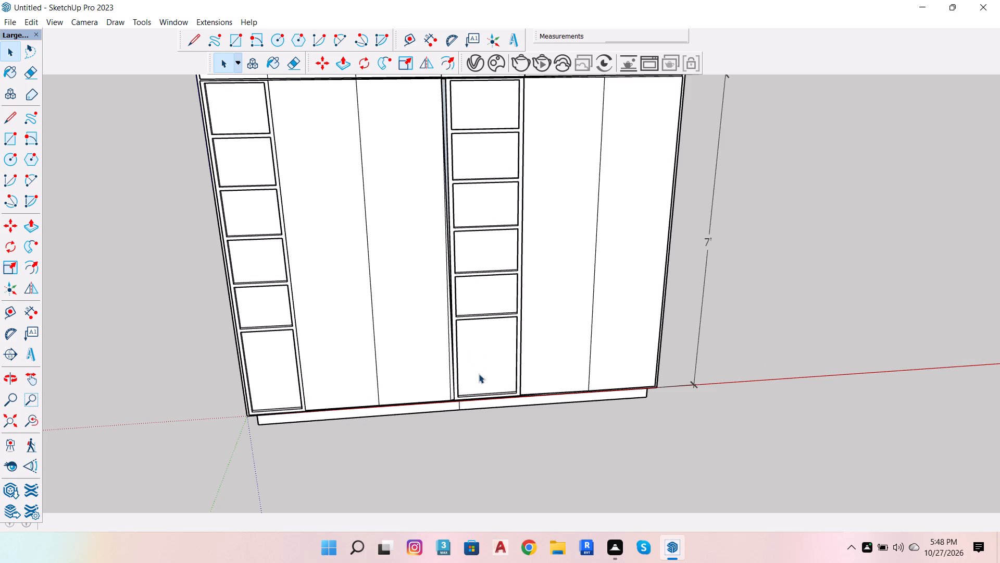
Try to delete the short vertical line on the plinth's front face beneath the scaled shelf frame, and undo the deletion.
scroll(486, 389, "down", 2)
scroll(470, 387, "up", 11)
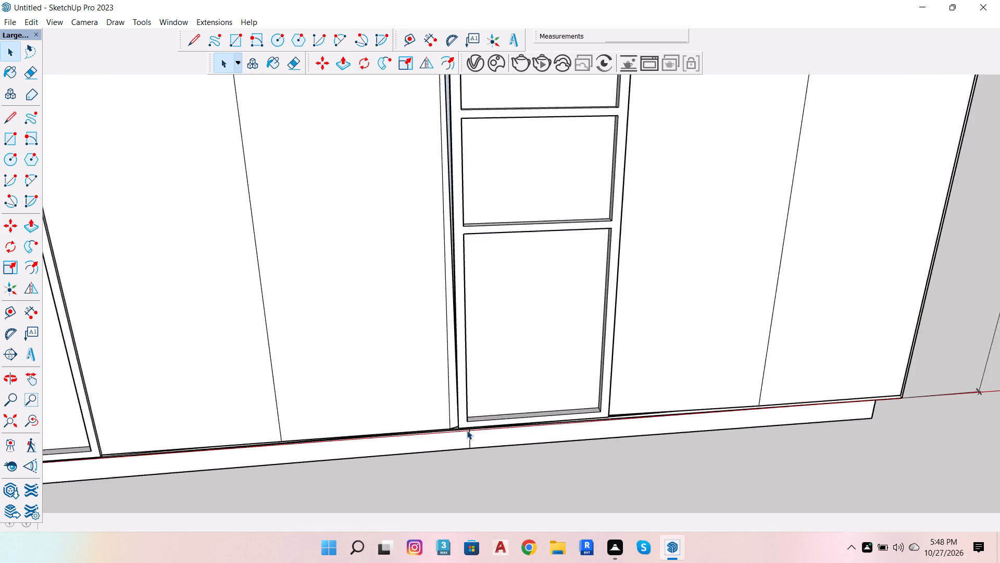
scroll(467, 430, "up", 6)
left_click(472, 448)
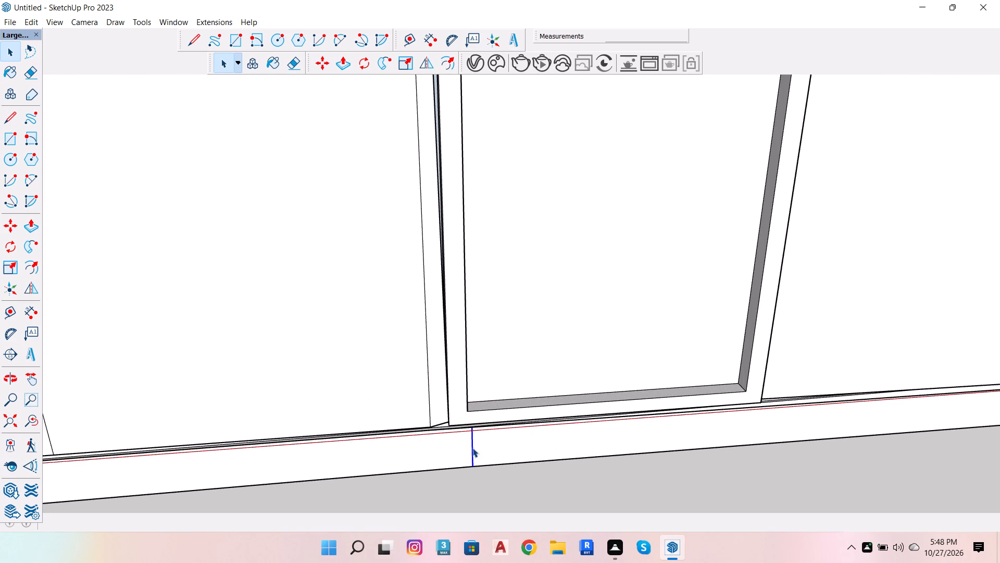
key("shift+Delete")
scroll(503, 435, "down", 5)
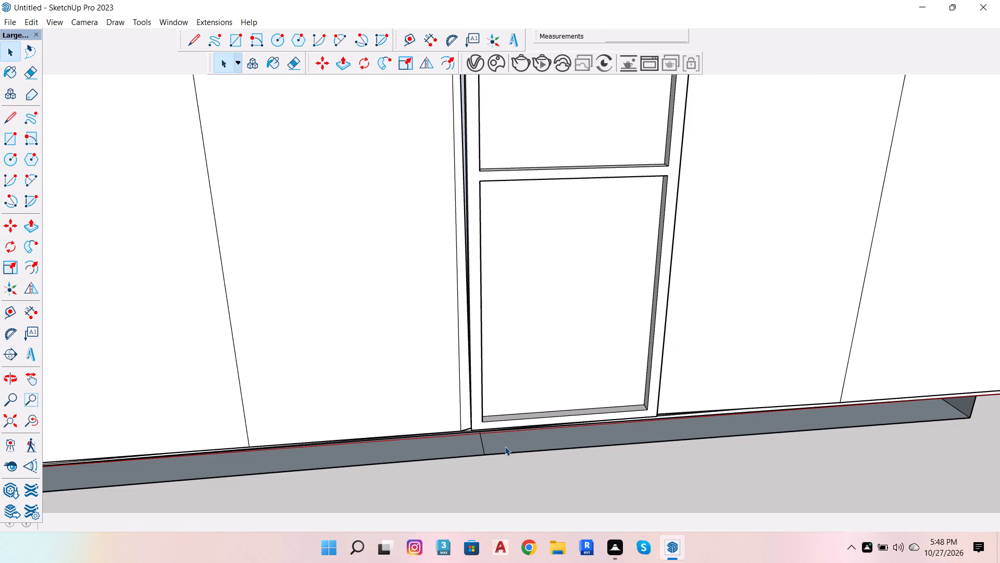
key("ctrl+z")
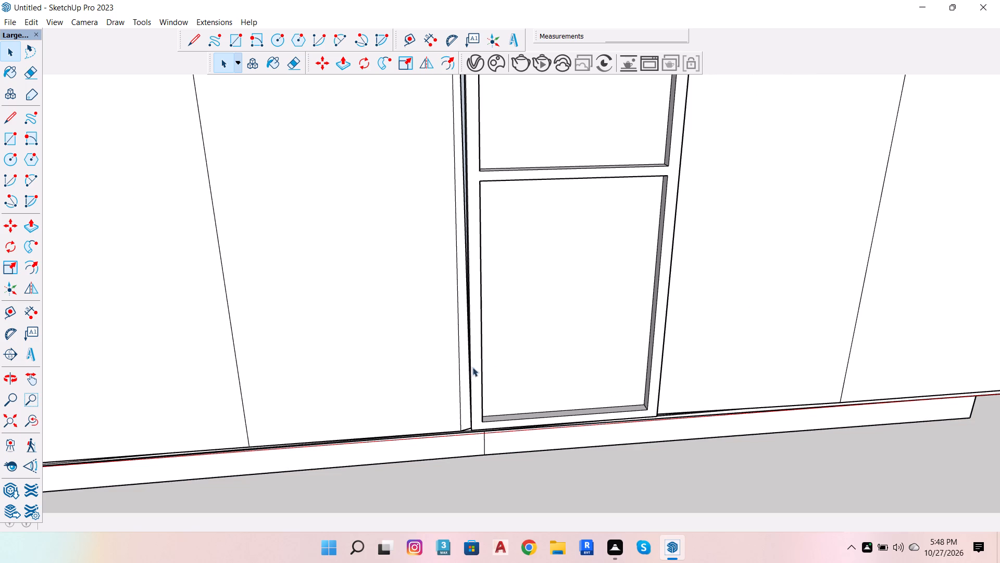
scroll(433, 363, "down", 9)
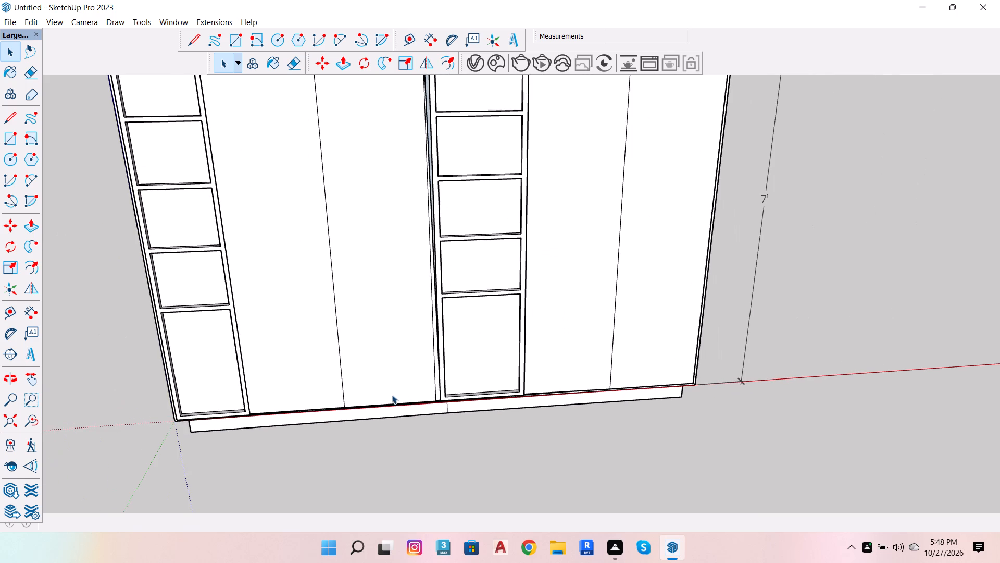
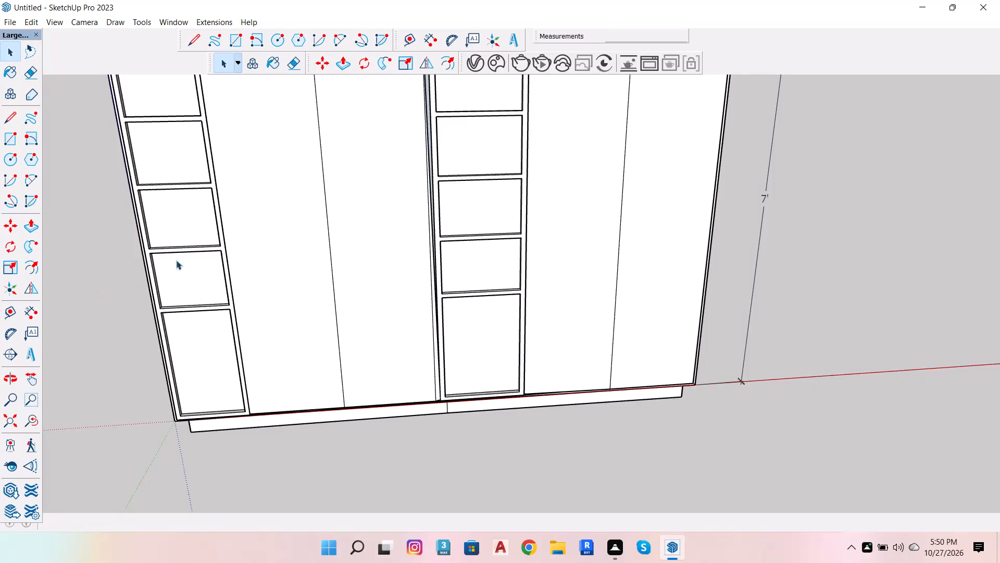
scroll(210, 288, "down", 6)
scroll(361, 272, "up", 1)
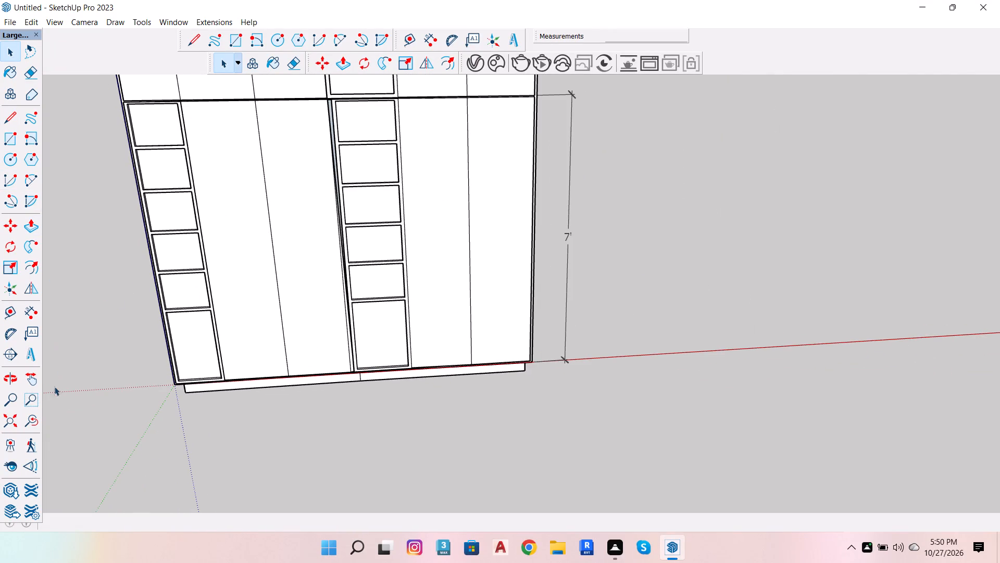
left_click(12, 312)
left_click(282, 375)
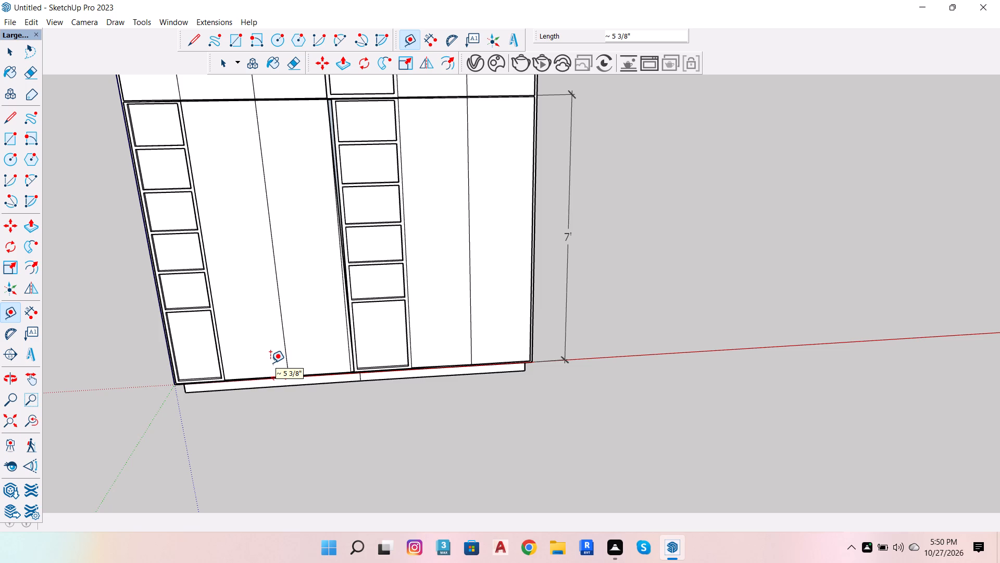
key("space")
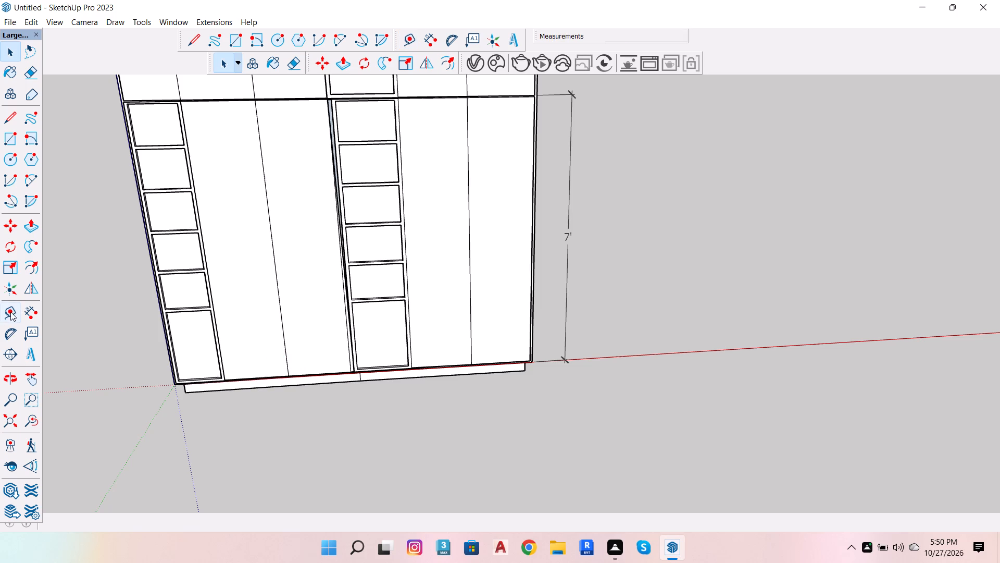
Place a horizontal guide line 3'5" above the bottom edge of the wardrobe doors.
left_click(10, 312)
scroll(251, 376, "up", 1)
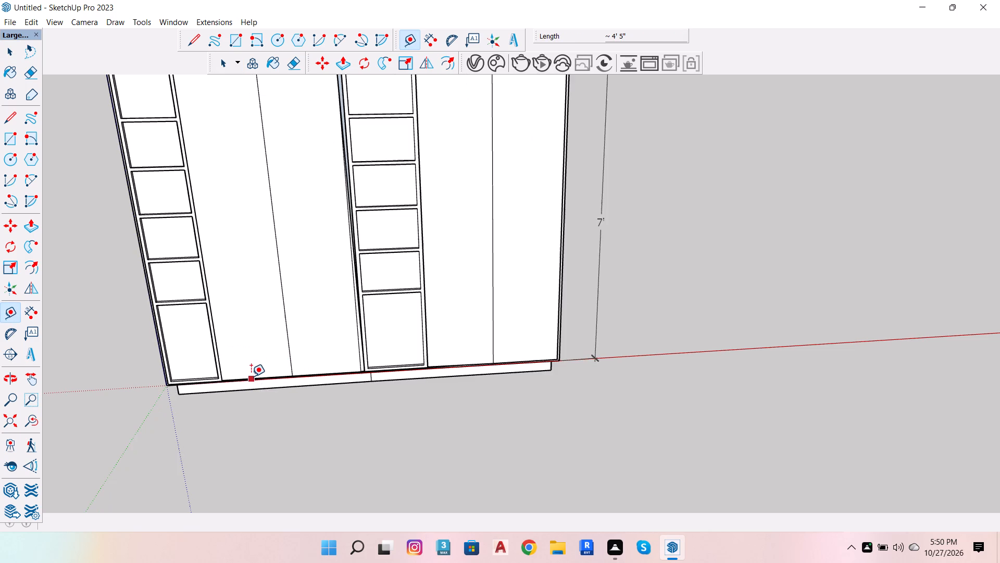
left_click(251, 376)
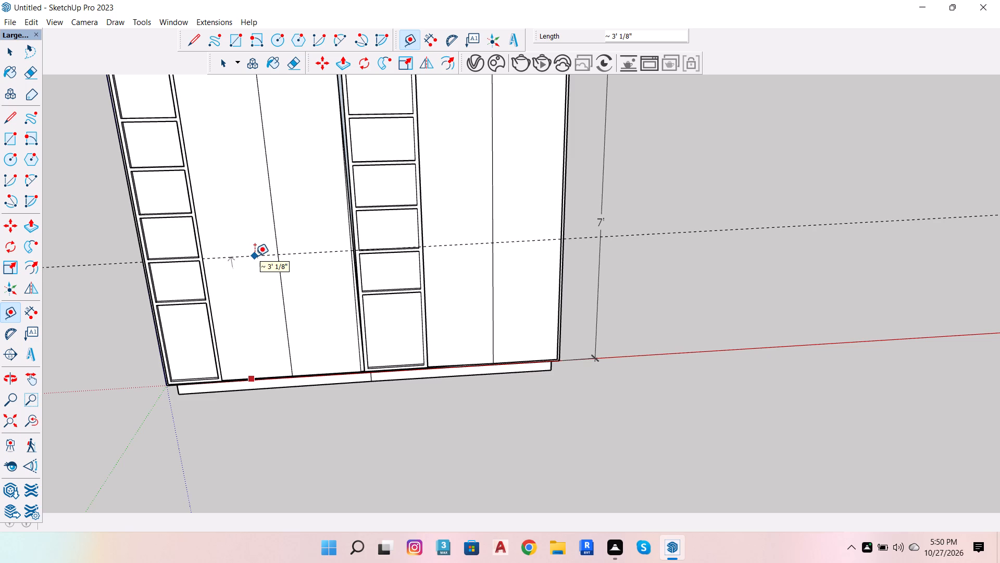
type("3'5")
key("Return")
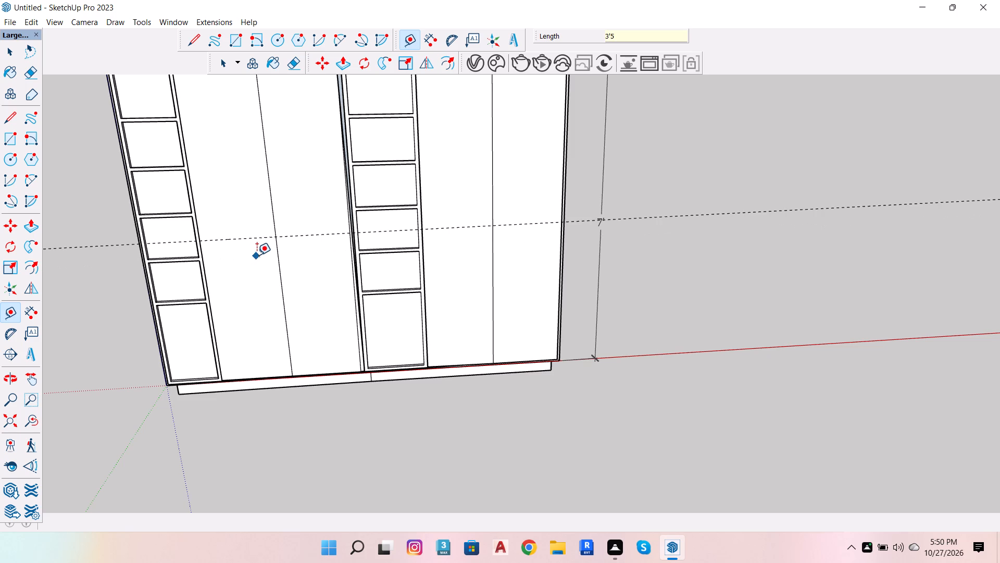
key("c")
key("space")
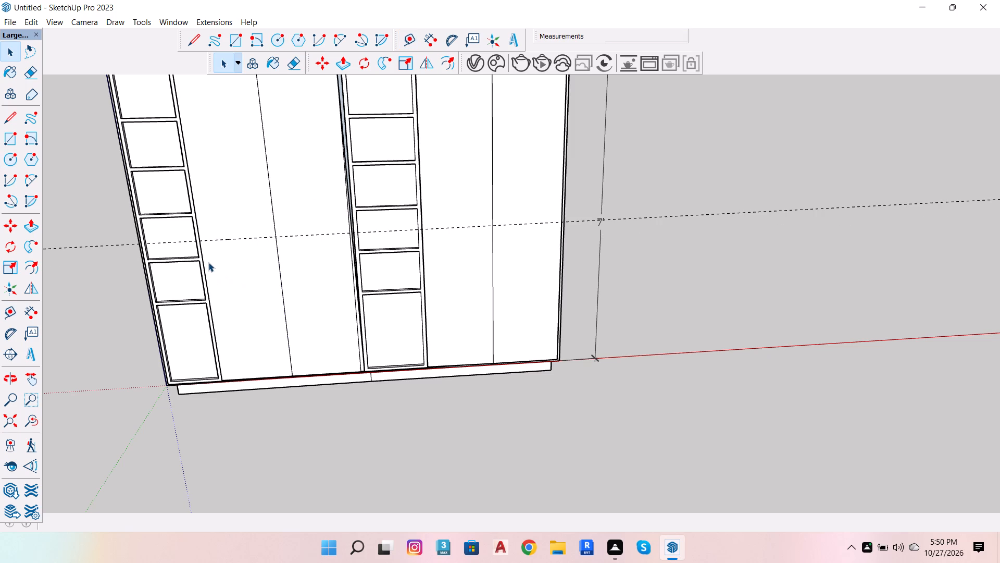
key("Escape")
Copy the vertical dividing line between the two doors beside the second shelf frame 5" toward the wardrobe's outer side.
left_click(492, 298)
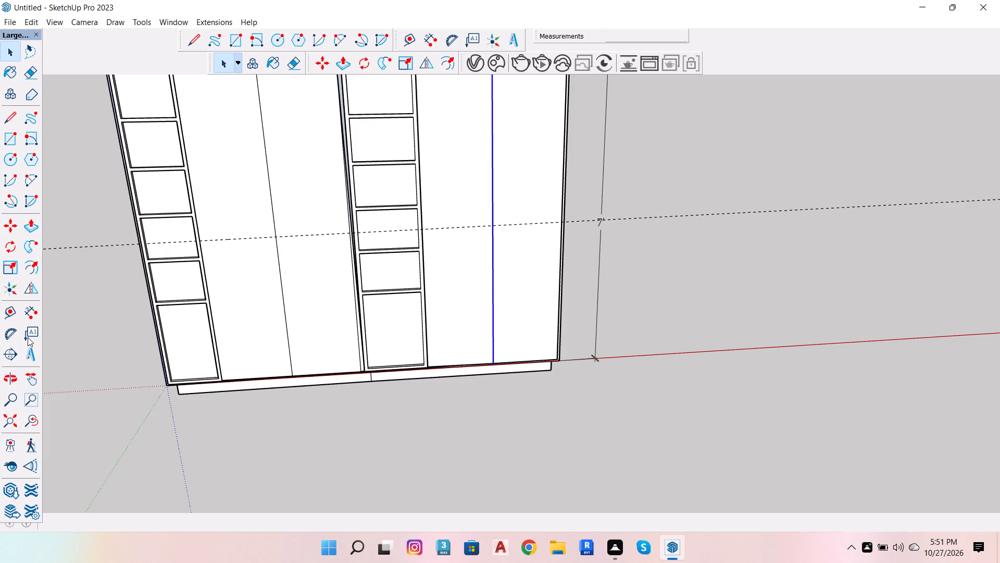
left_click(14, 228)
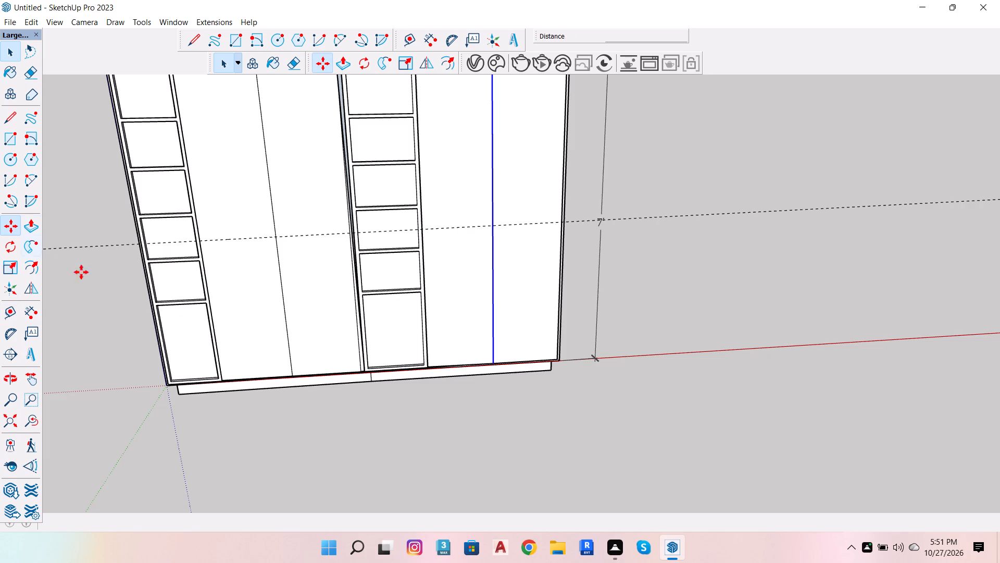
left_click(495, 361)
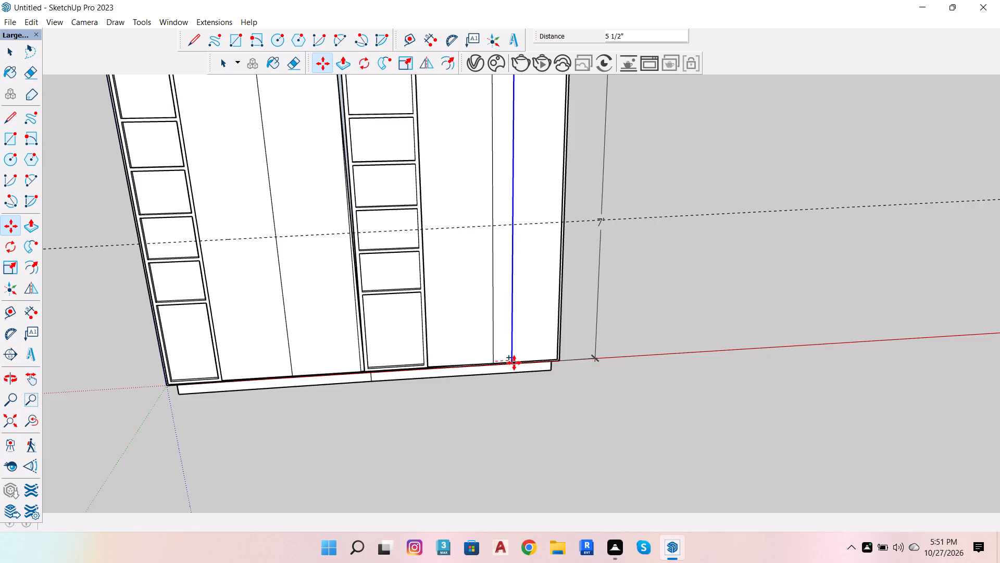
scroll(514, 363, "up", 9)
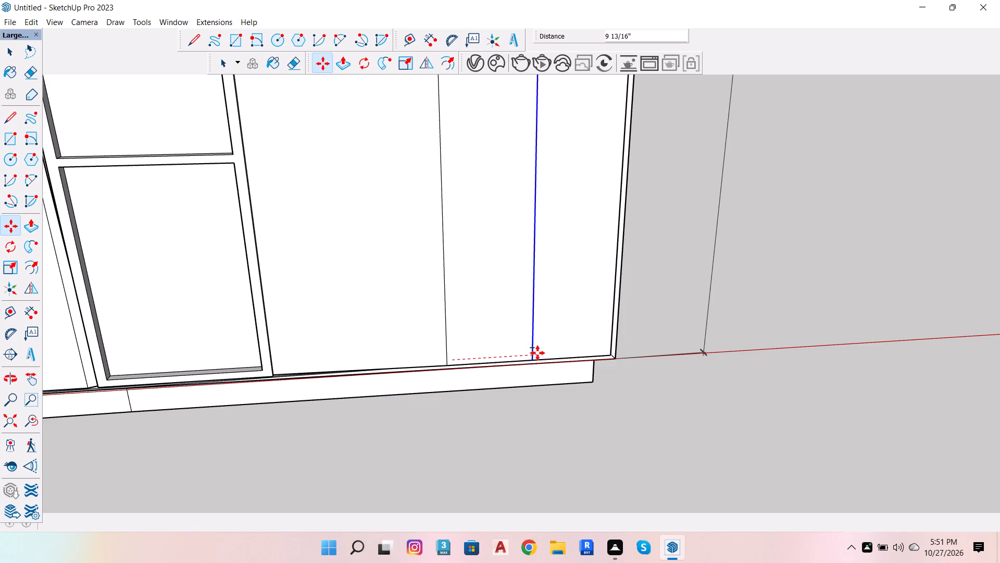
key("5")
key("Return")
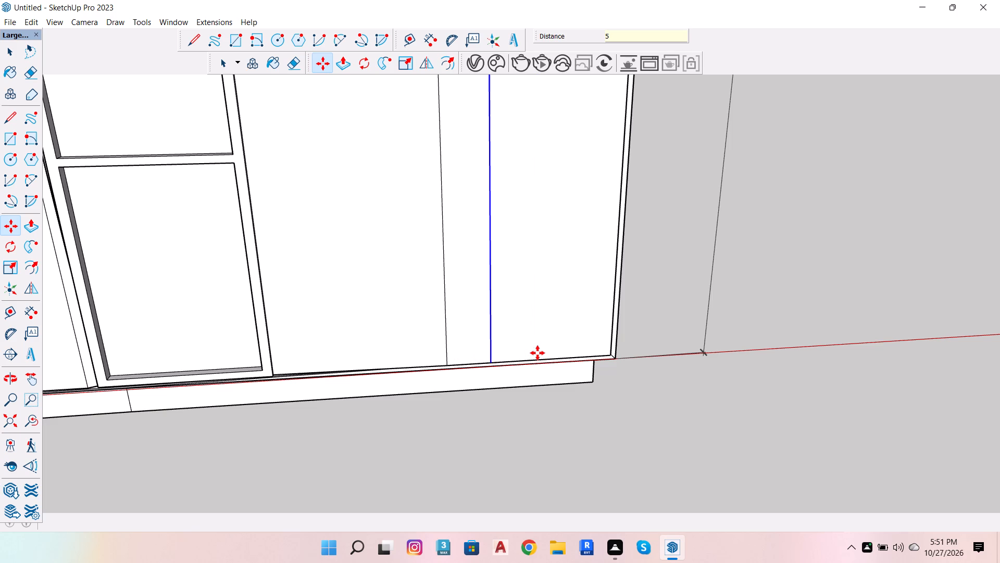
key("space")
Copy the same door dividing line 5" to its other side, toward the second shelf frame.
left_click(447, 344)
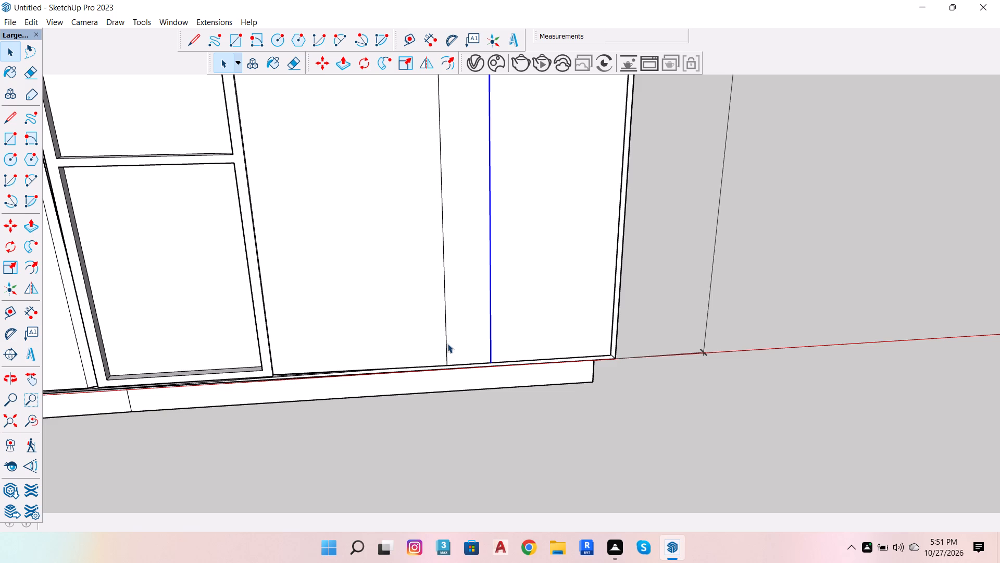
key("m")
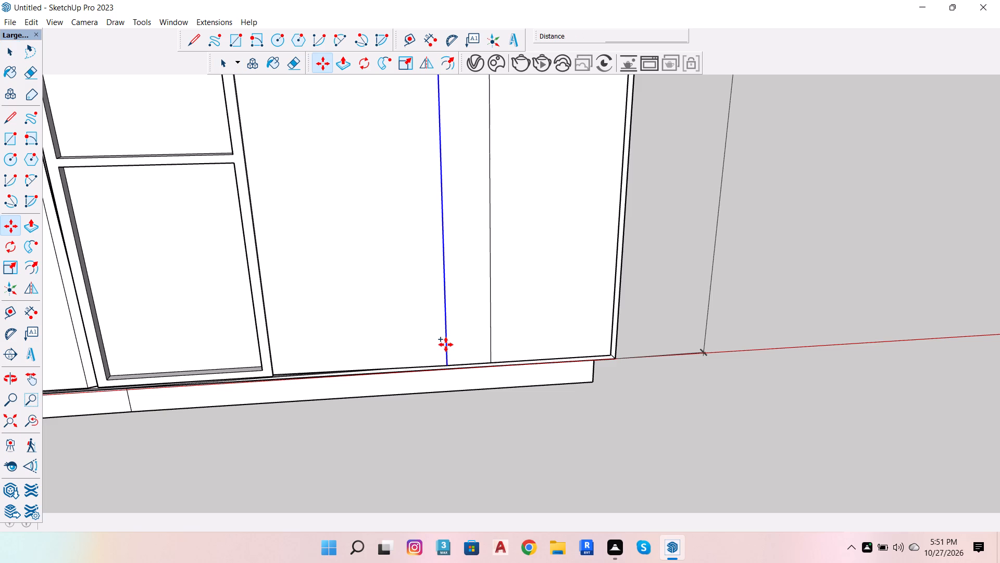
left_click(446, 345)
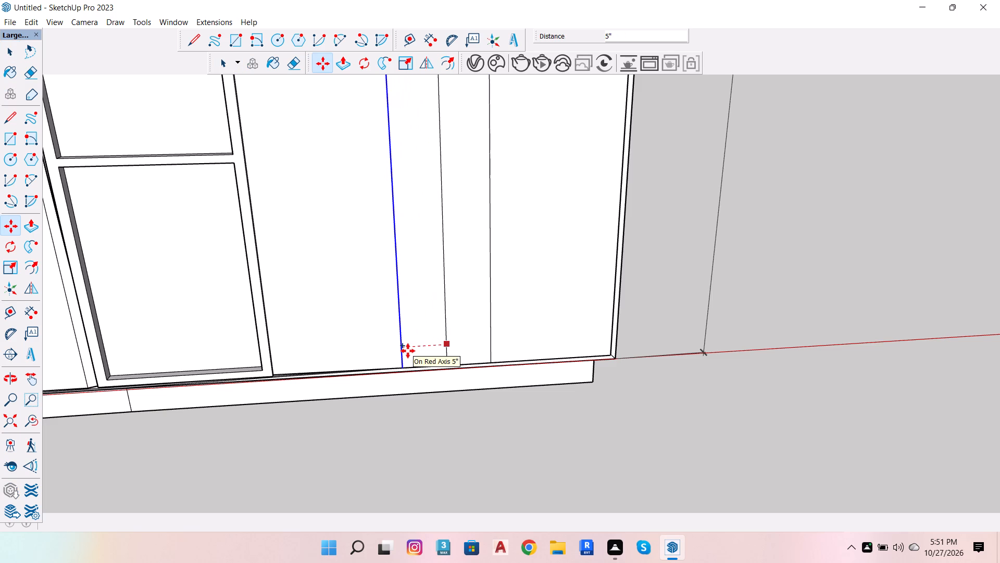
left_click(403, 350)
scroll(492, 319, "down", 2)
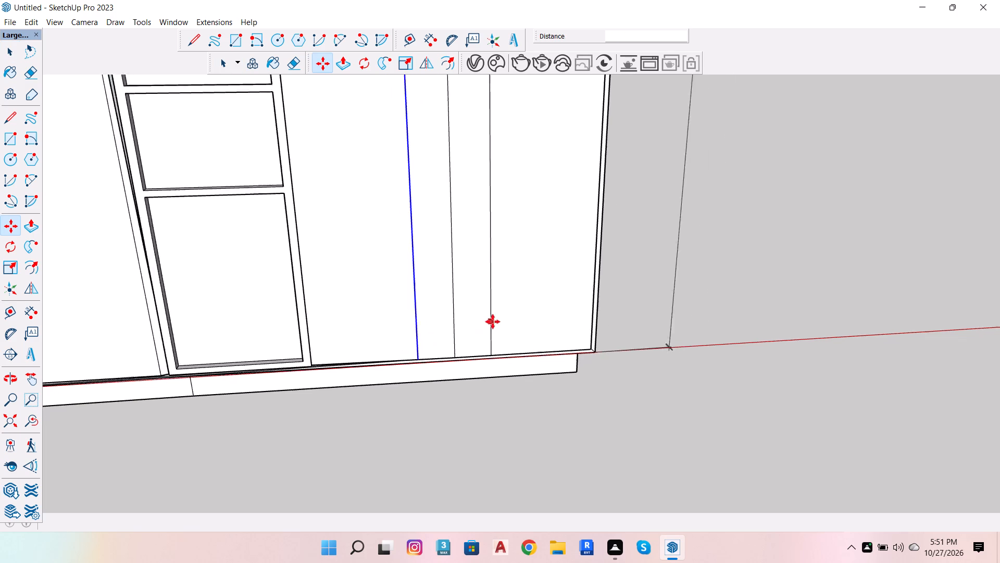
scroll(493, 322, "down", 1)
key("space")
Copy the door dividing line onto the 5" line nearer the shelf frame and divide that strip into 7 equal parts.
left_click(457, 334)
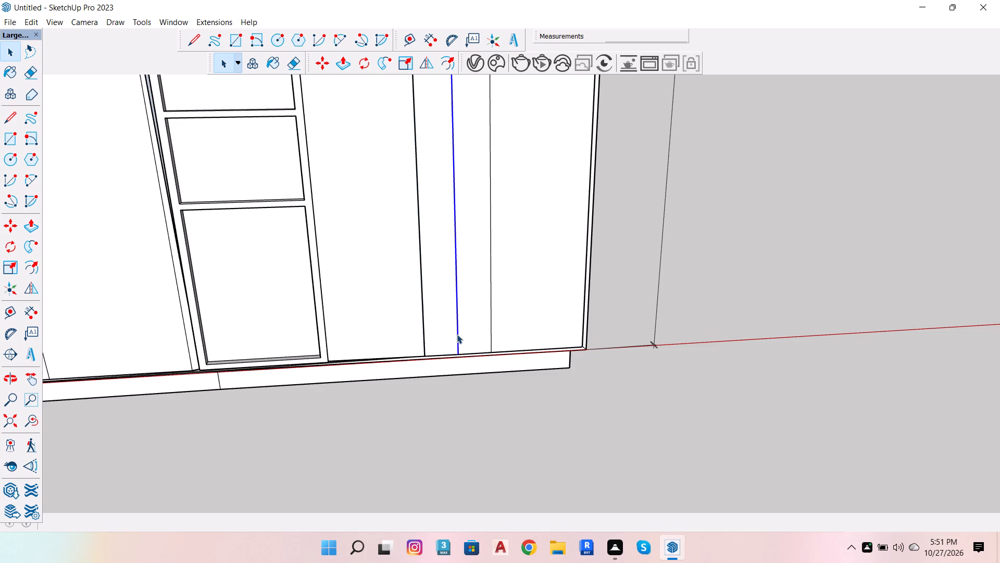
key("m")
scroll(456, 354, "up", 6)
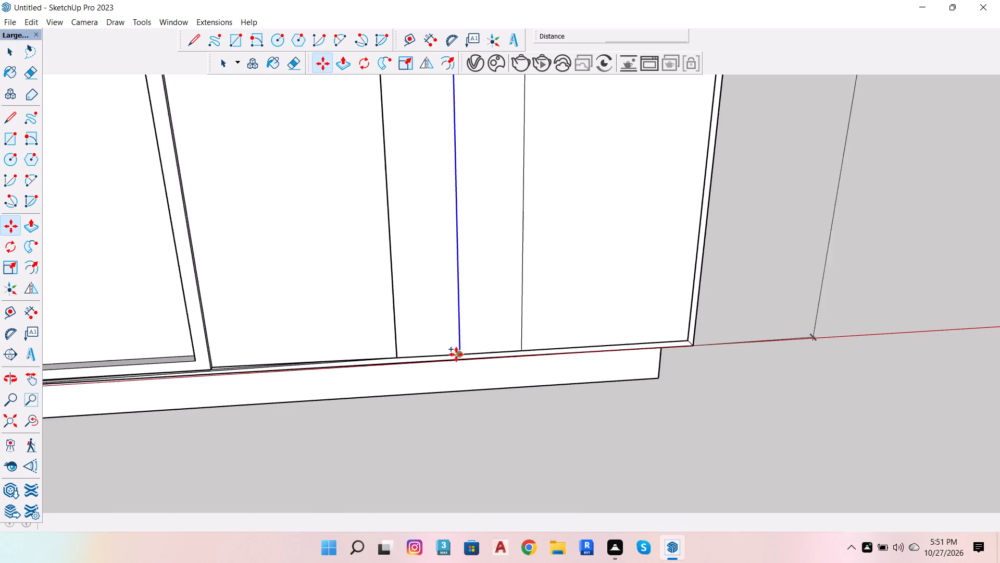
scroll(456, 354, "up", 6)
left_click(460, 354)
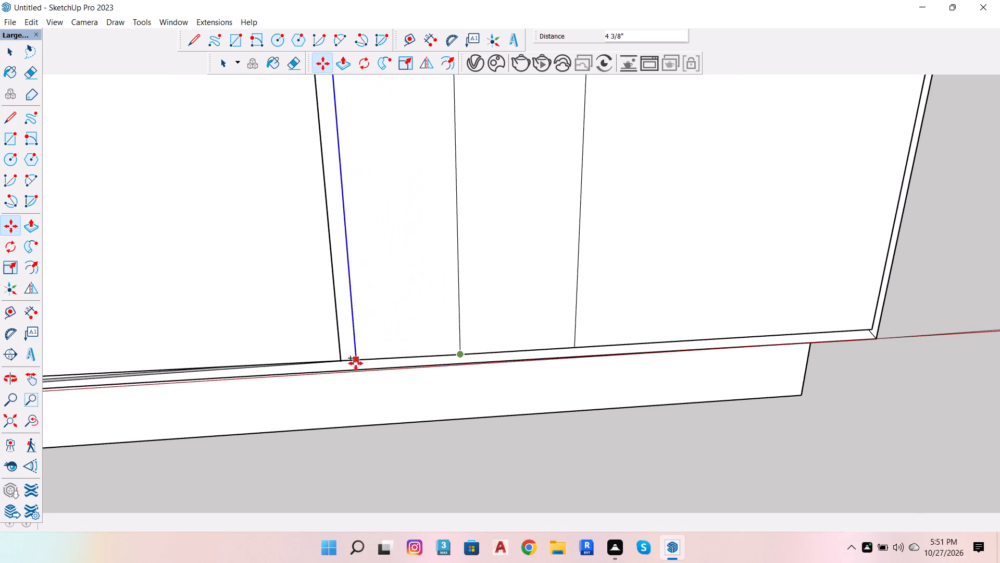
left_click(343, 361)
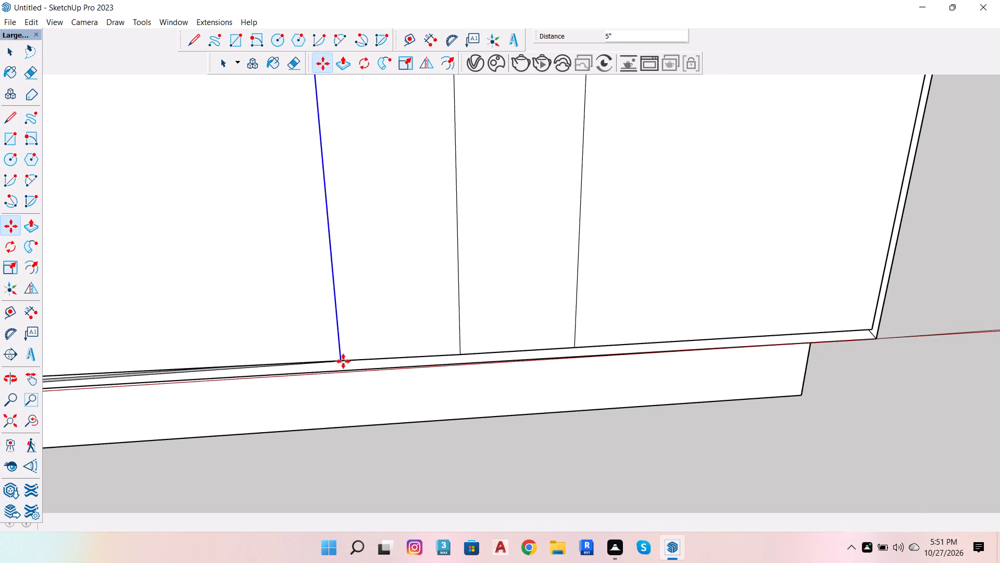
key("slash")
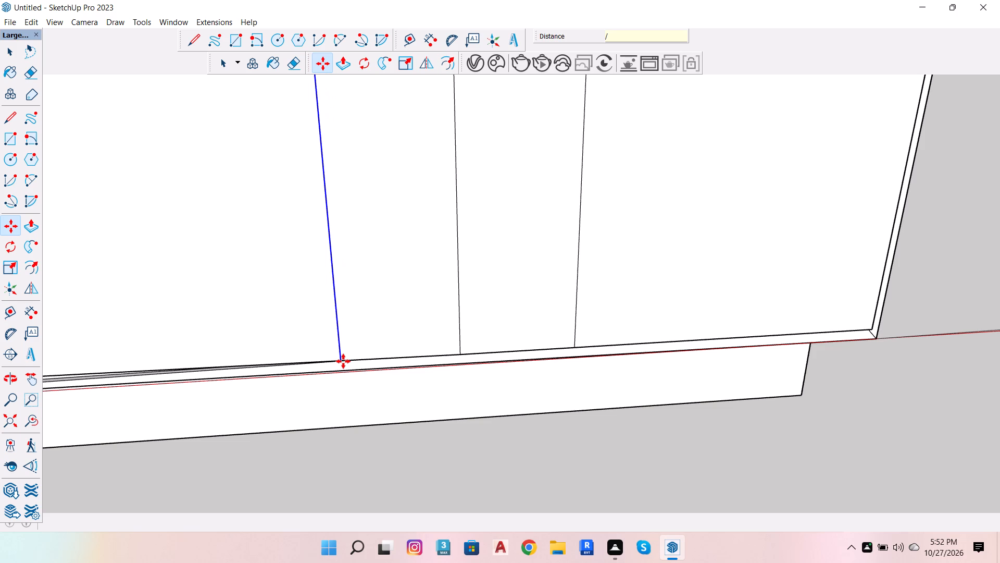
key("7")
key("Return")
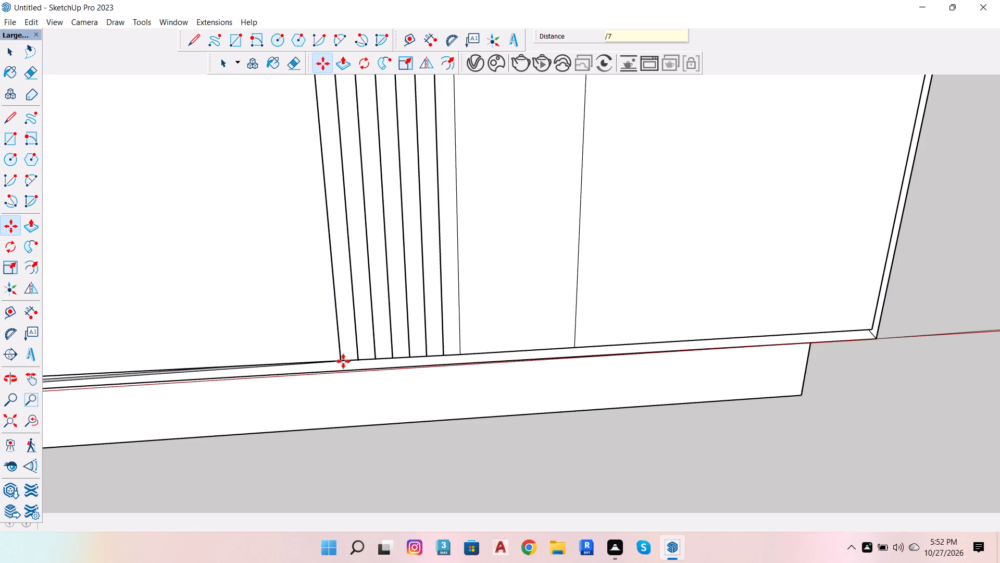
key("space")
Copy the door dividing line onto the 5" line on the outer side and divide that strip into 7 equal parts.
scroll(344, 304, "down", 3)
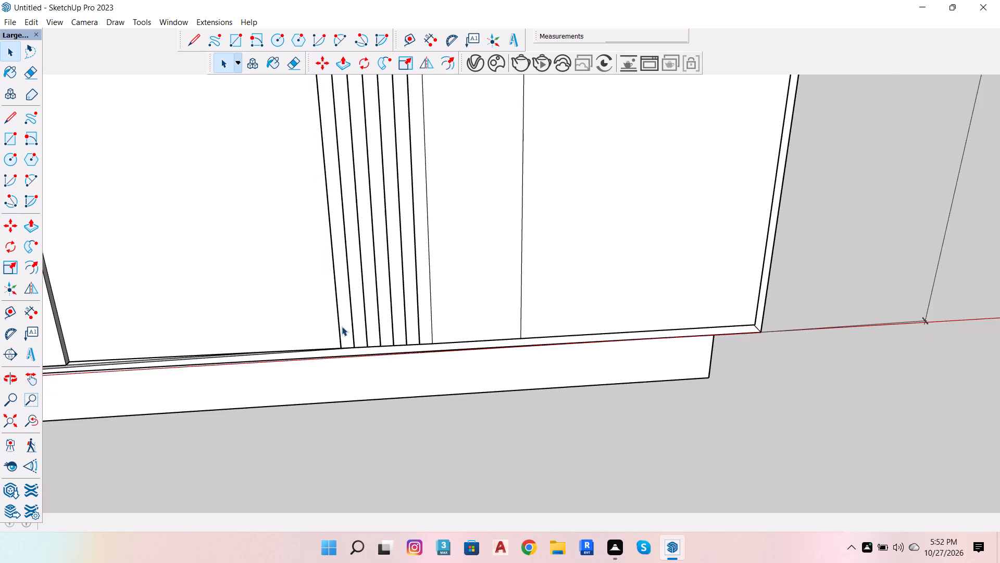
scroll(395, 316, "up", 3)
scroll(309, 357, "down", 6)
scroll(118, 354, "up", 10)
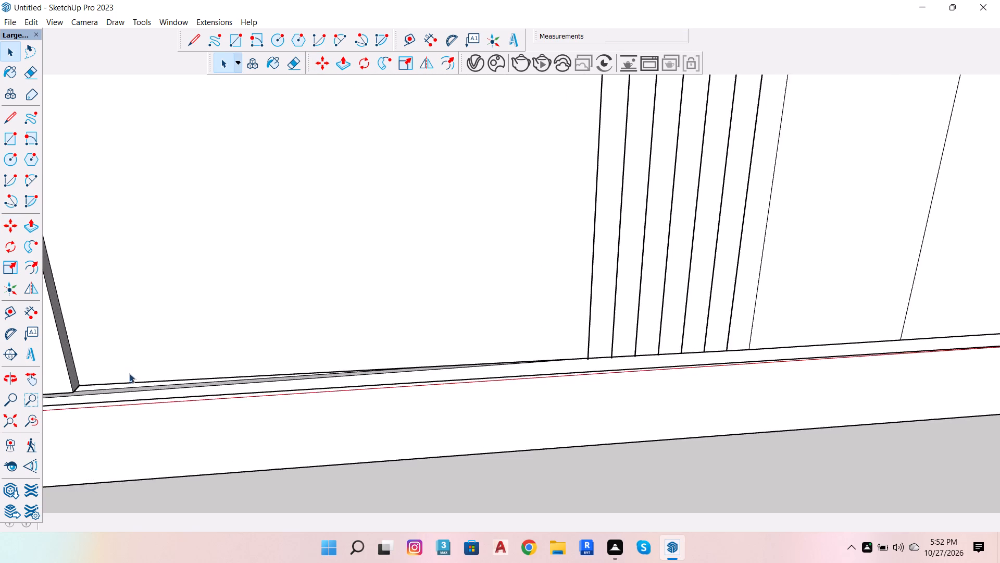
scroll(145, 375, "up", 4)
scroll(187, 375, "up", 4)
scroll(192, 377, "down", 6)
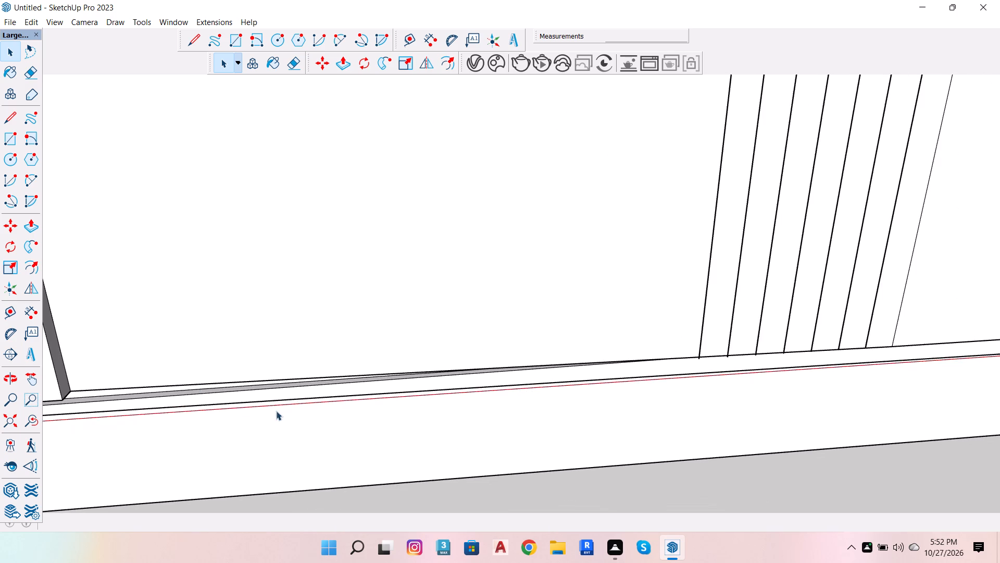
scroll(278, 414, "down", 6)
scroll(408, 400, "down", 5)
scroll(507, 383, "up", 4)
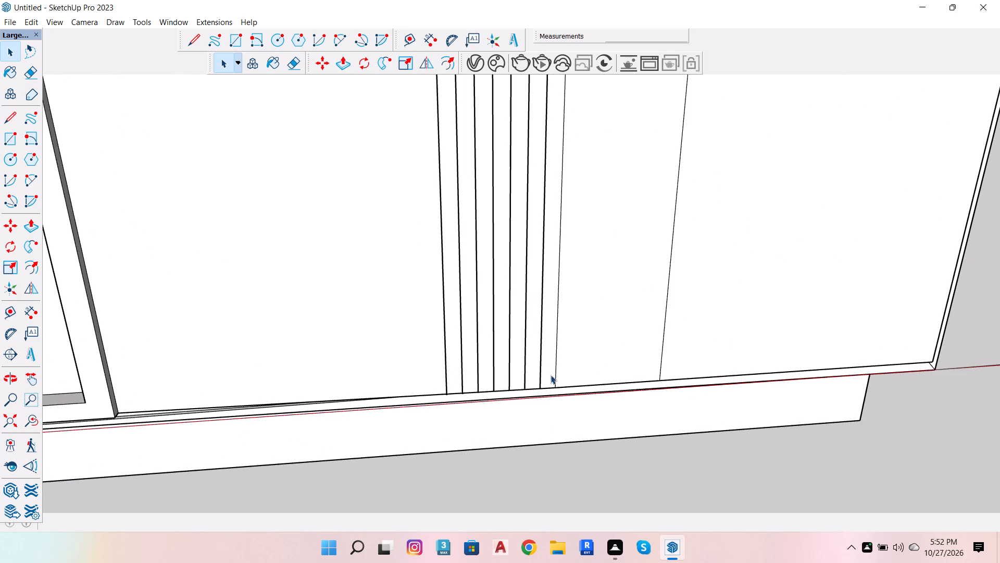
left_click(554, 378)
type("M")
key("space")
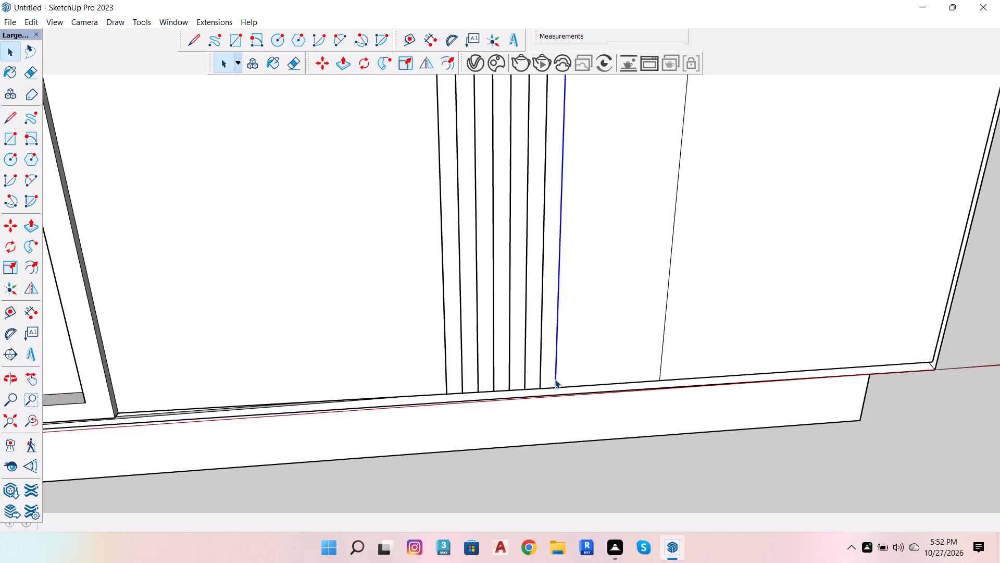
key("m")
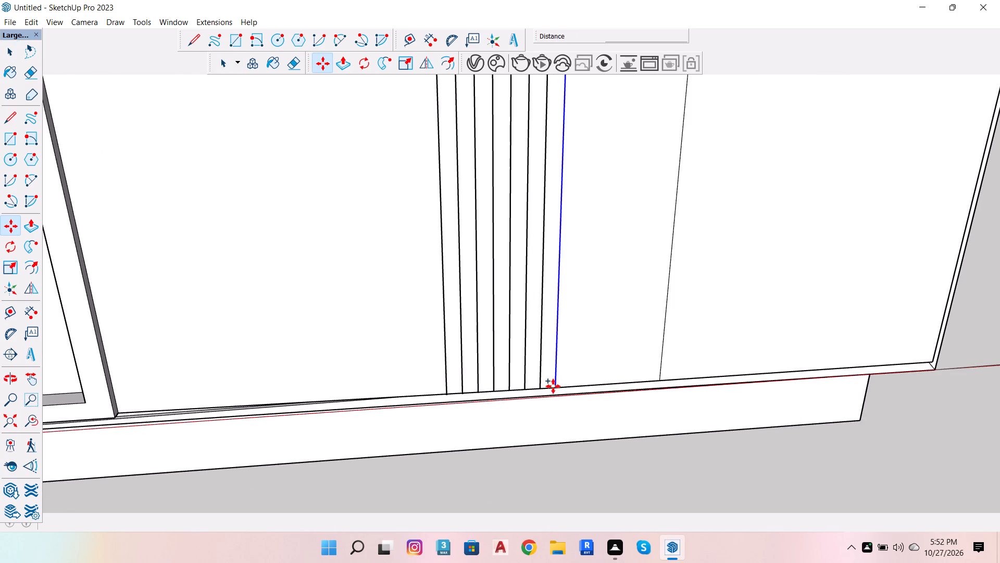
left_click(556, 384)
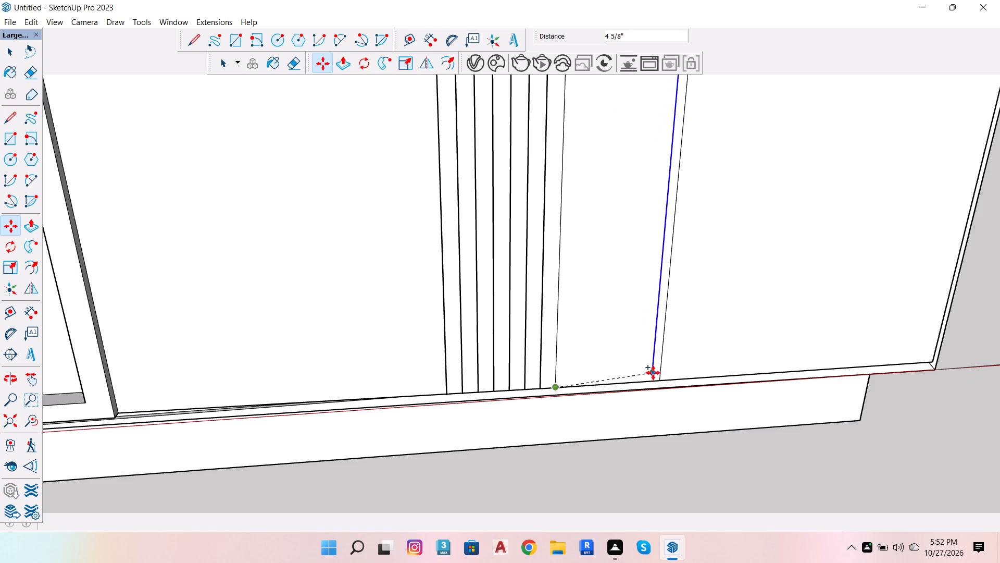
left_click(659, 380)
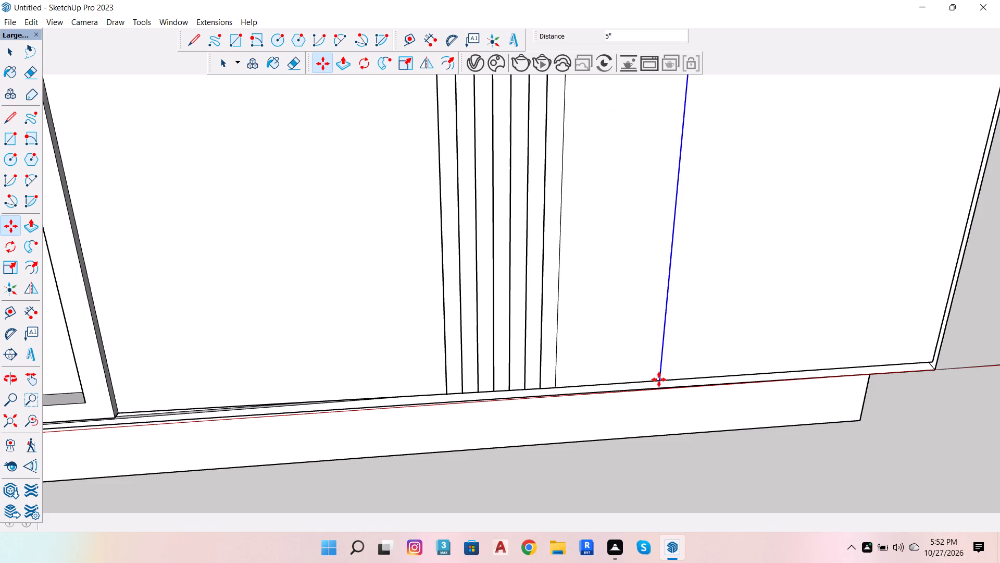
key("slash")
key("7")
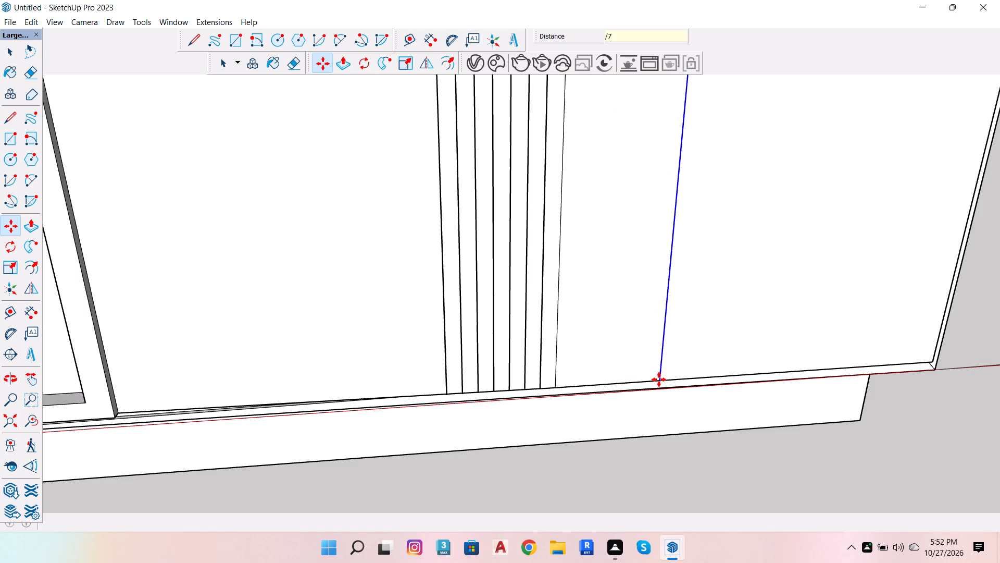
key("Return")
key("space")
scroll(274, 484, "down", 6)
scroll(319, 440, "down", 2)
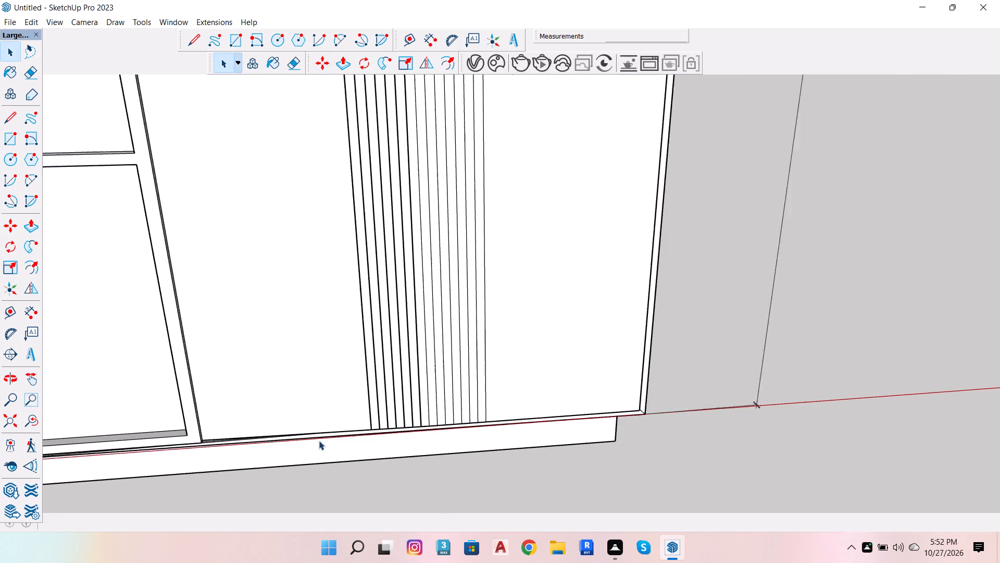
Draw a reference line about 3 1/16" long along the green axis from the lower end of the dividing line between the flute strips.
scroll(319, 440, "down", 9)
scroll(372, 395, "up", 7)
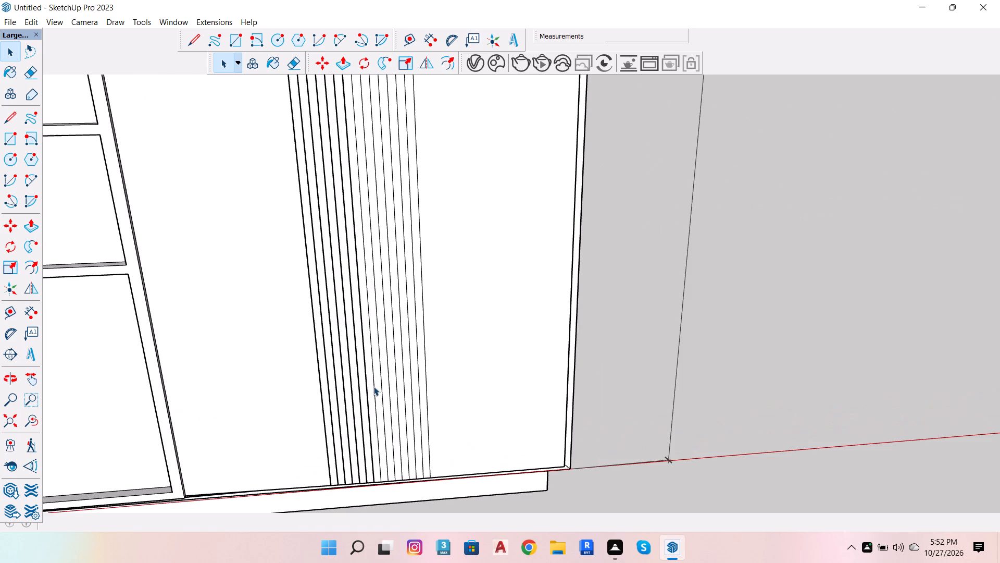
left_click(373, 386)
scroll(408, 447, "down", 3)
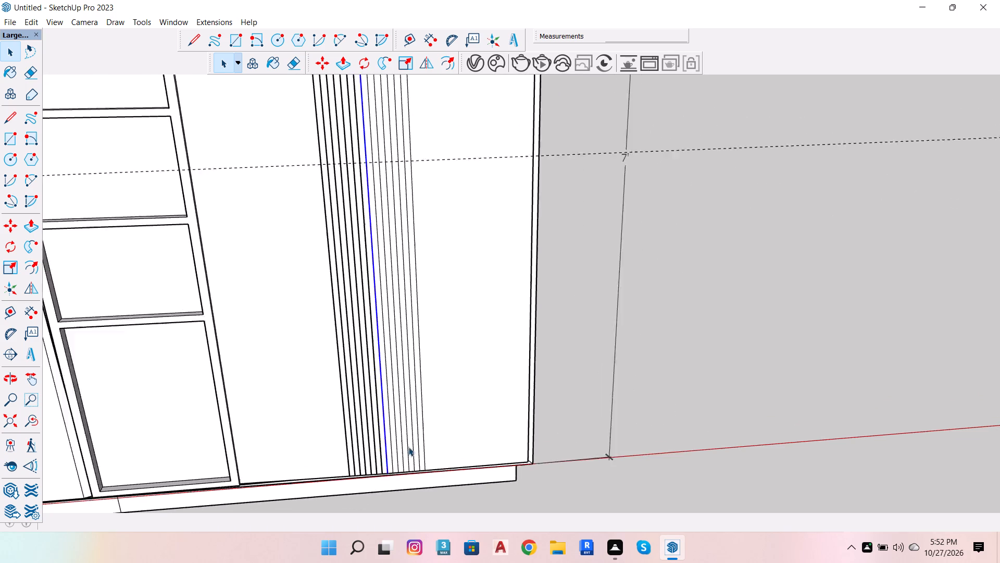
scroll(408, 447, "down", 1)
scroll(365, 486, "up", 9)
key("space")
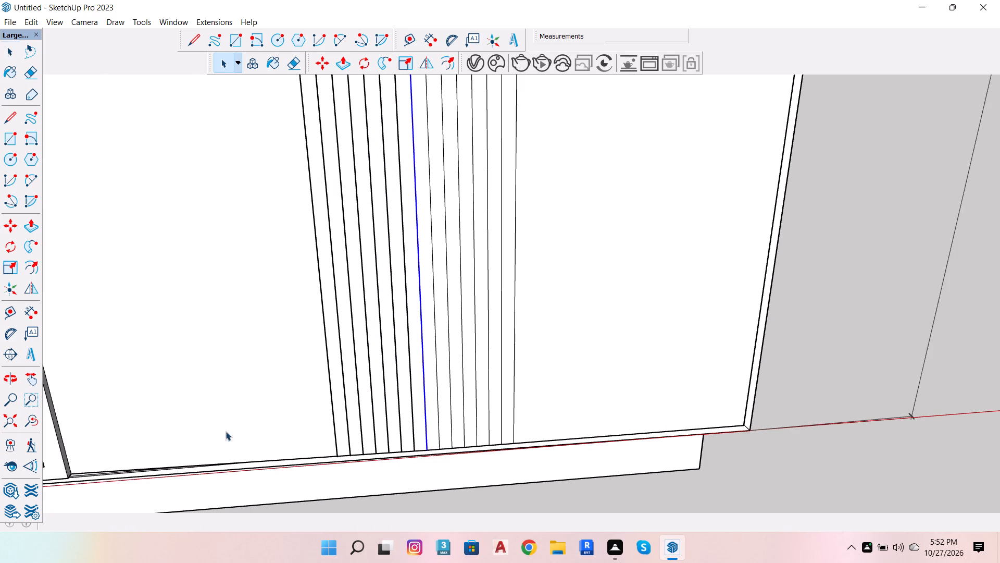
left_click(12, 117)
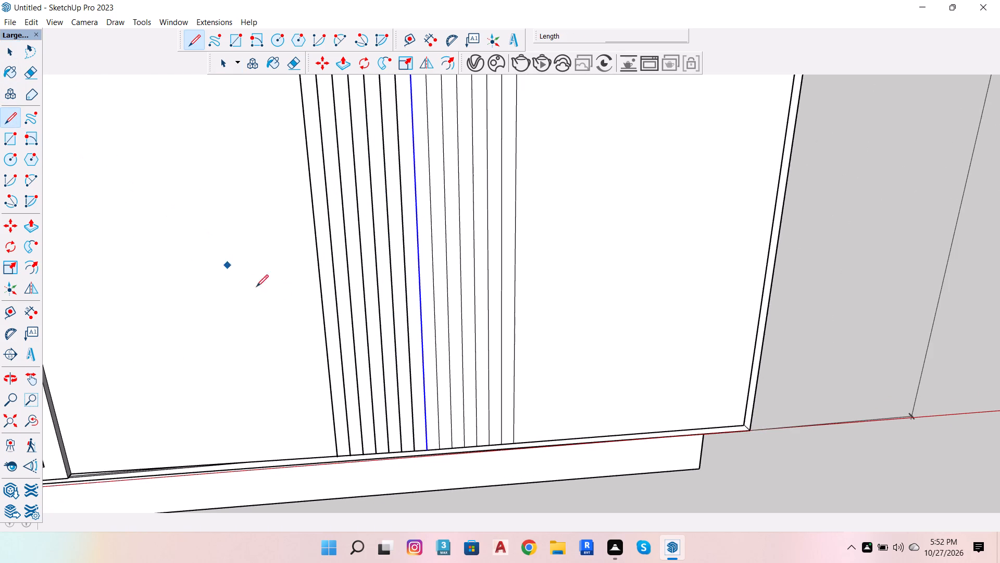
left_click(431, 451)
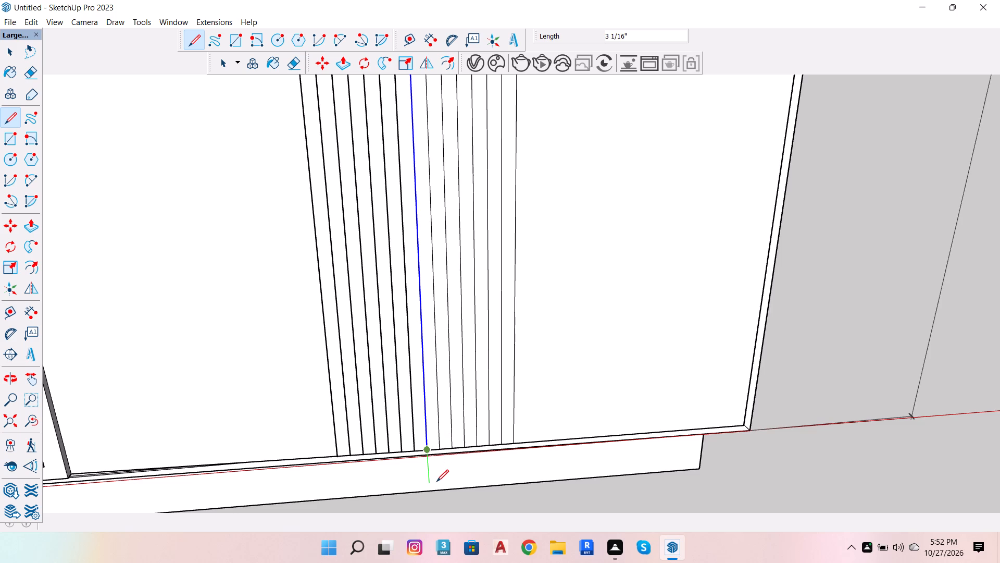
left_click(436, 482)
key("space")
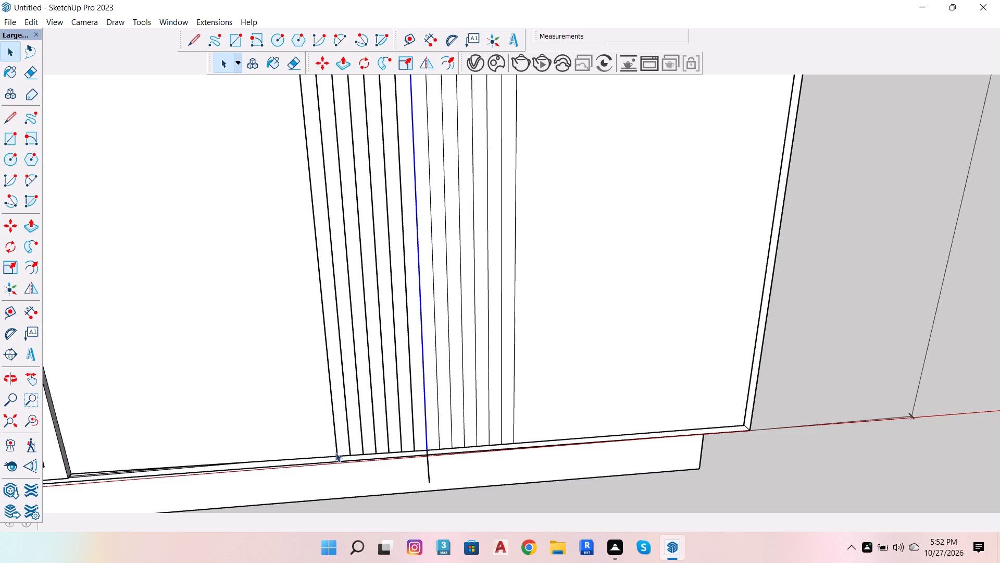
Select all the flute lines across the door joint beside the second shelf frame, excluding the door faces on both sides.
scroll(434, 379, "down", 13)
scroll(350, 314, "down", 6)
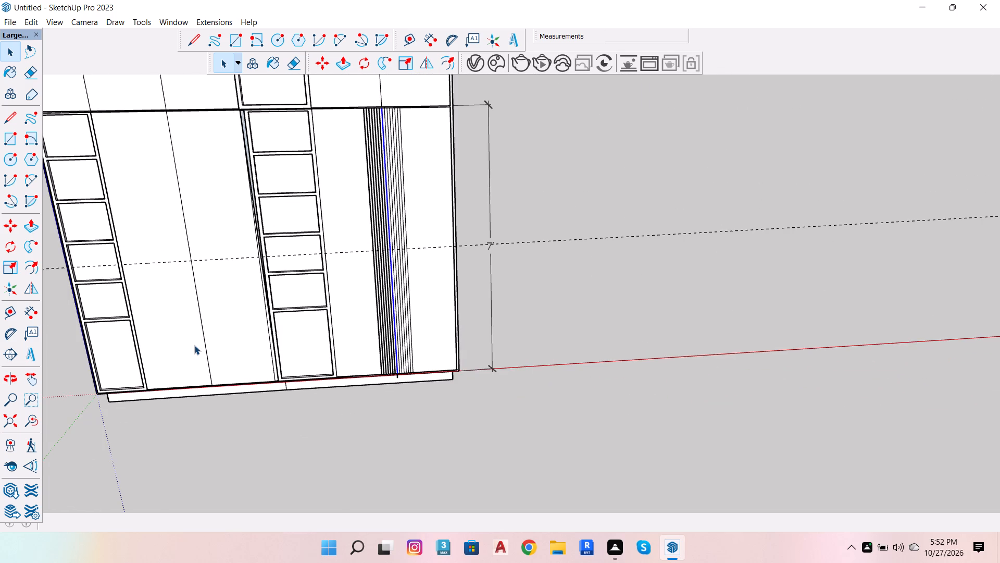
scroll(338, 331, "up", 4)
left_click(457, 340)
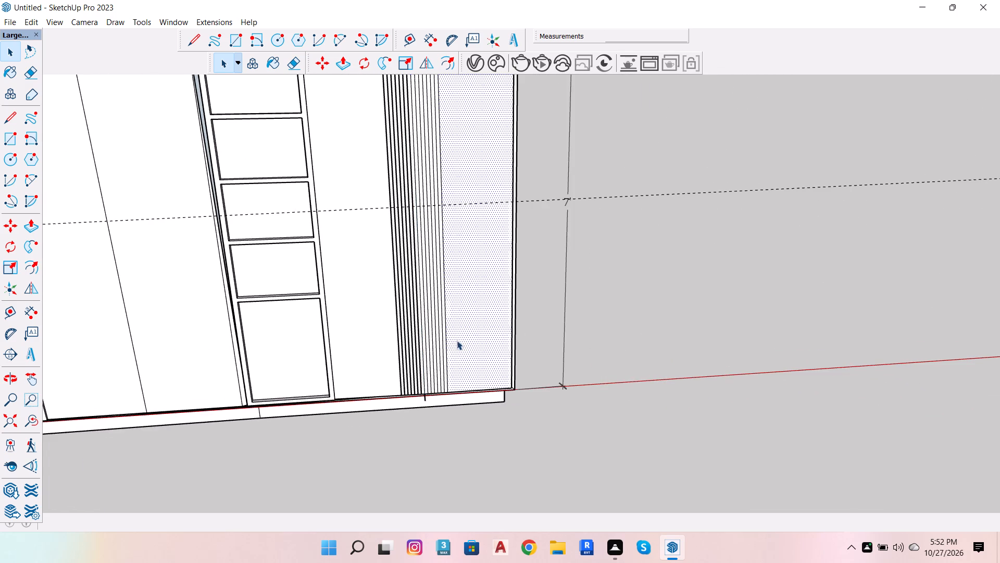
left_click_drag(372, 308, 498, 381)
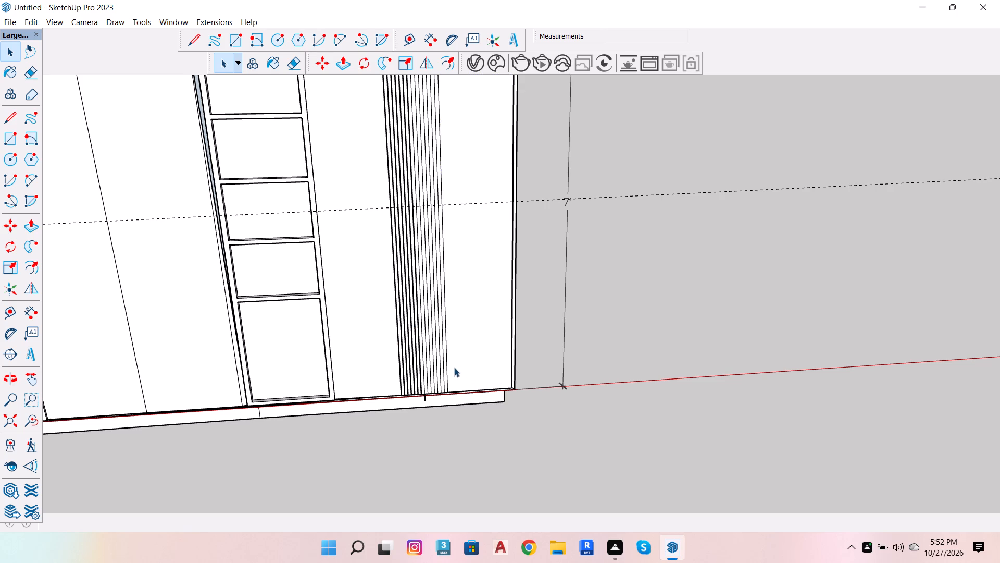
scroll(452, 367, "up", 3)
left_click_drag(452, 367, 328, 318)
scroll(443, 371, "up", 5)
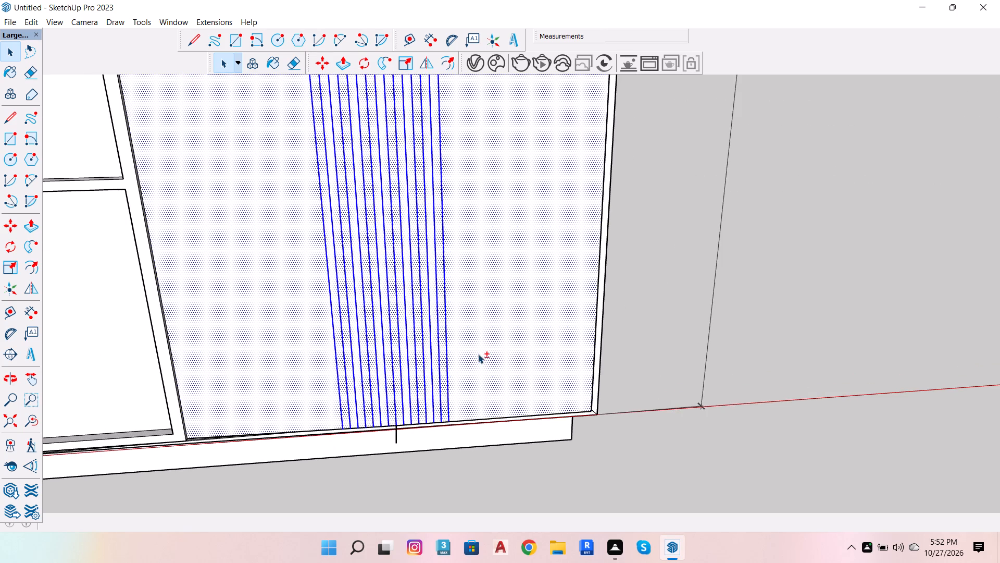
left_click(478, 354, "shift")
left_click(305, 366, "shift")
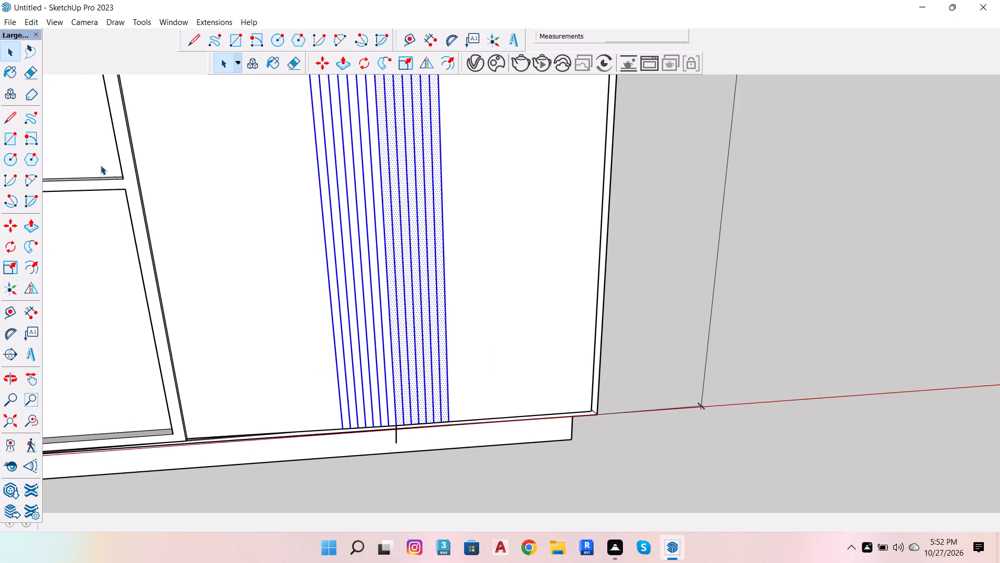
scroll(381, 347, "up", 4)
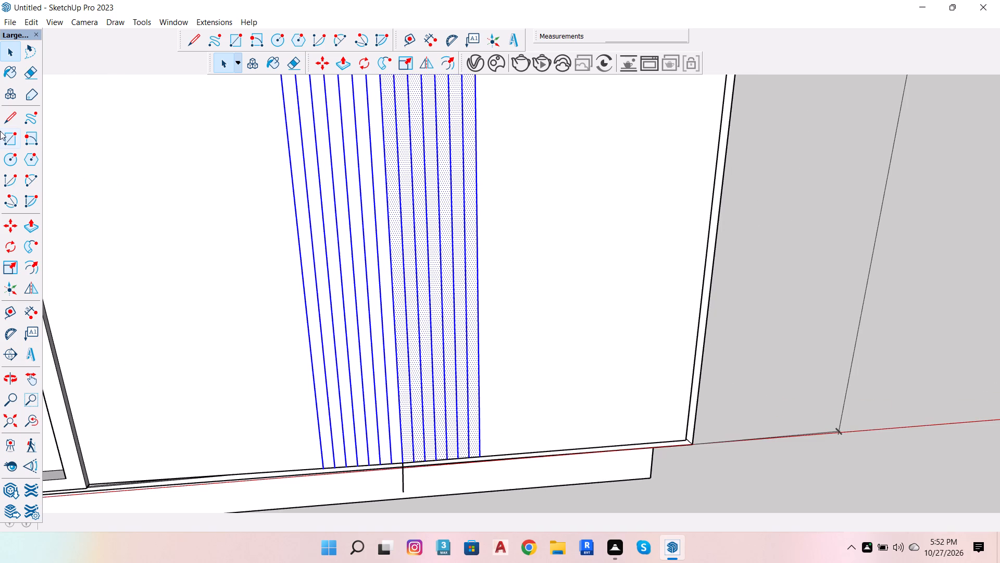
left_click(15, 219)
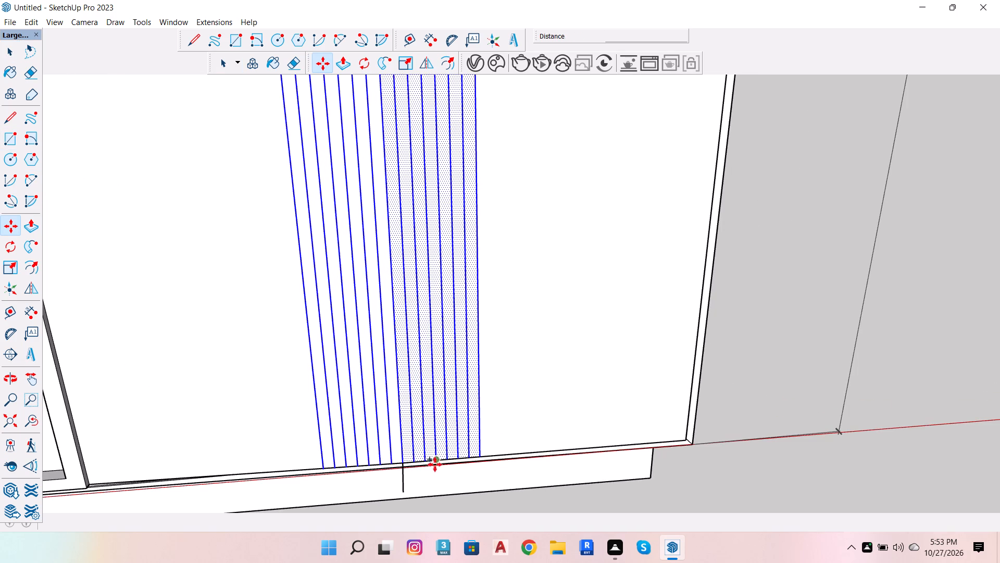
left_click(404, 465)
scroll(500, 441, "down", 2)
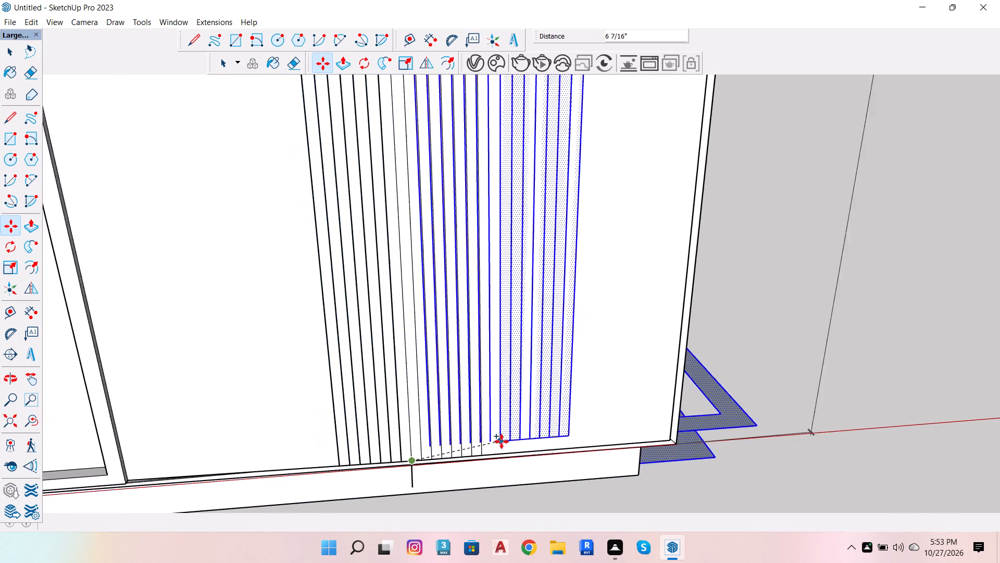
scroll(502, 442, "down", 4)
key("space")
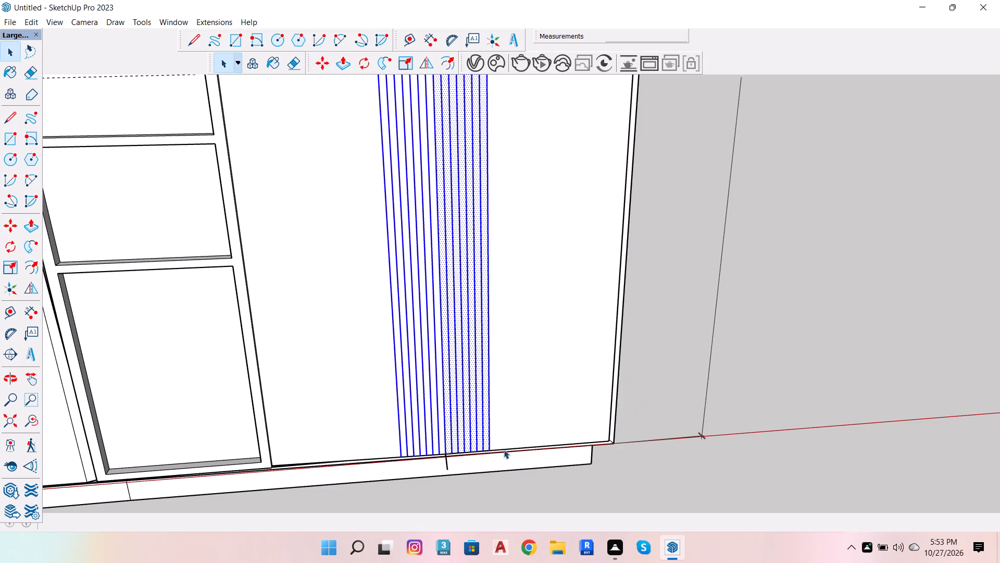
Remove the narrow faces between the flute lines from the selection, keeping the lines selected.
scroll(476, 434, "up", 5)
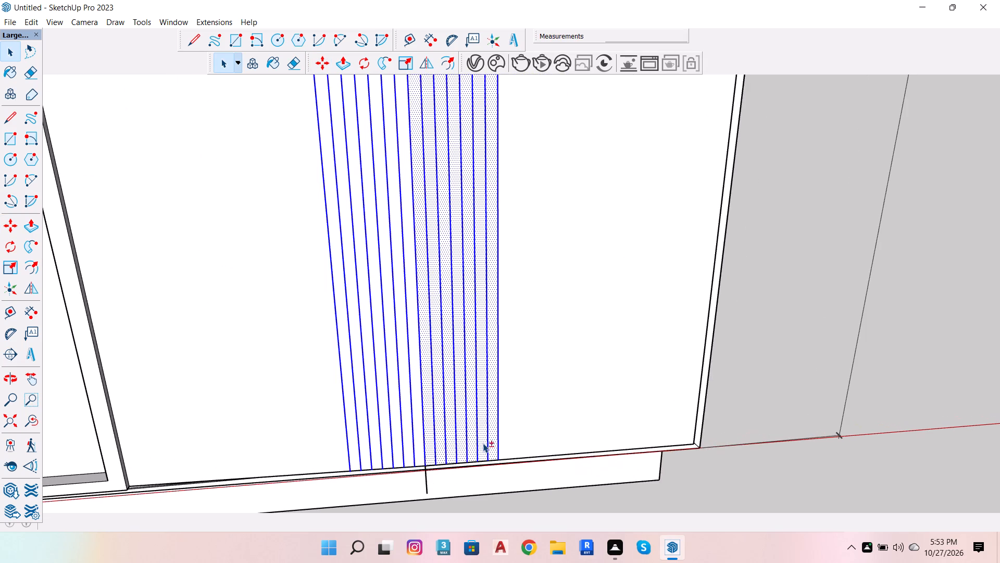
left_click(492, 439, "shift")
left_click(480, 442, "shift")
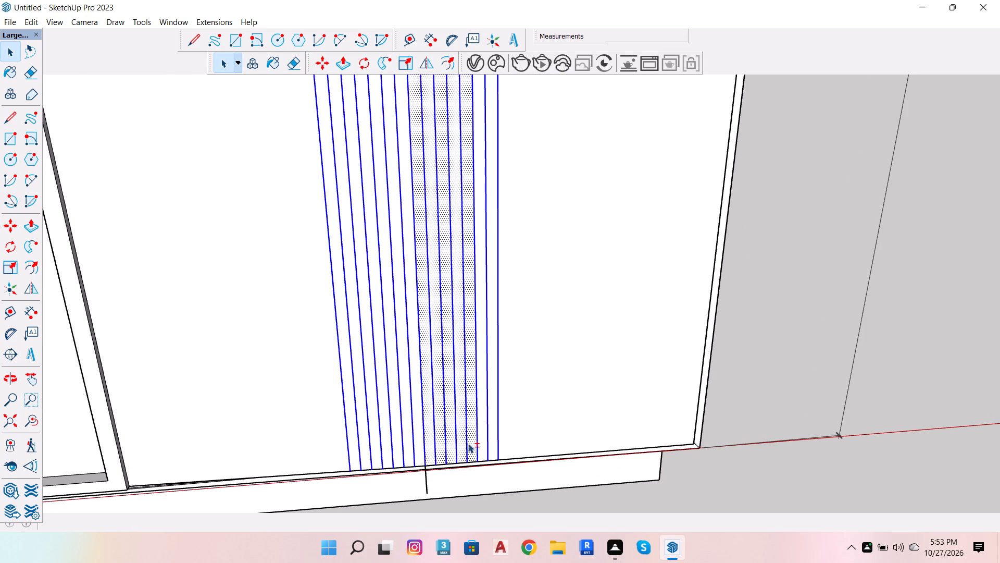
left_click(467, 444, "shift")
left_click(467, 449, "shift")
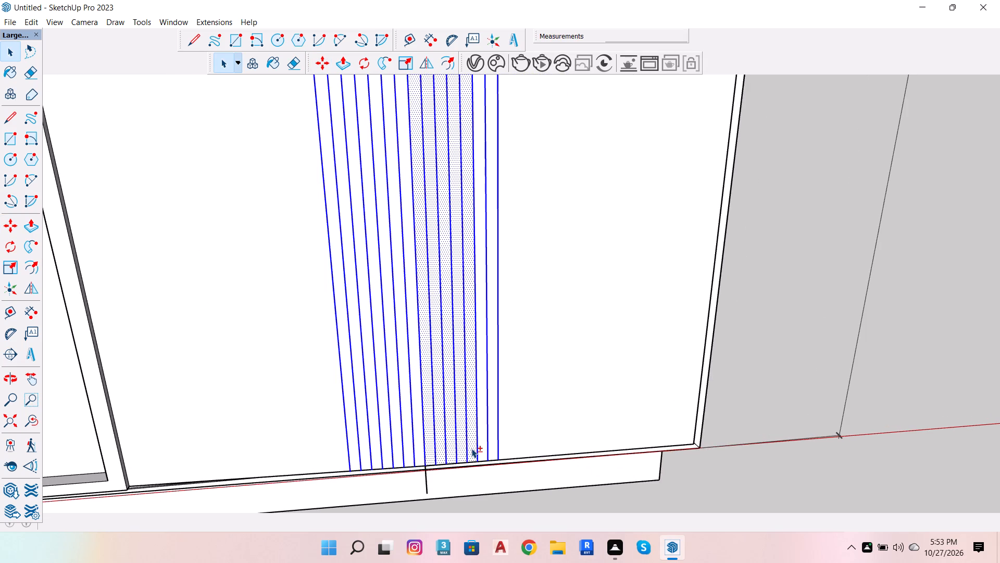
left_click(471, 448, "shift")
left_click(460, 452, "shift")
left_click(448, 452, "shift")
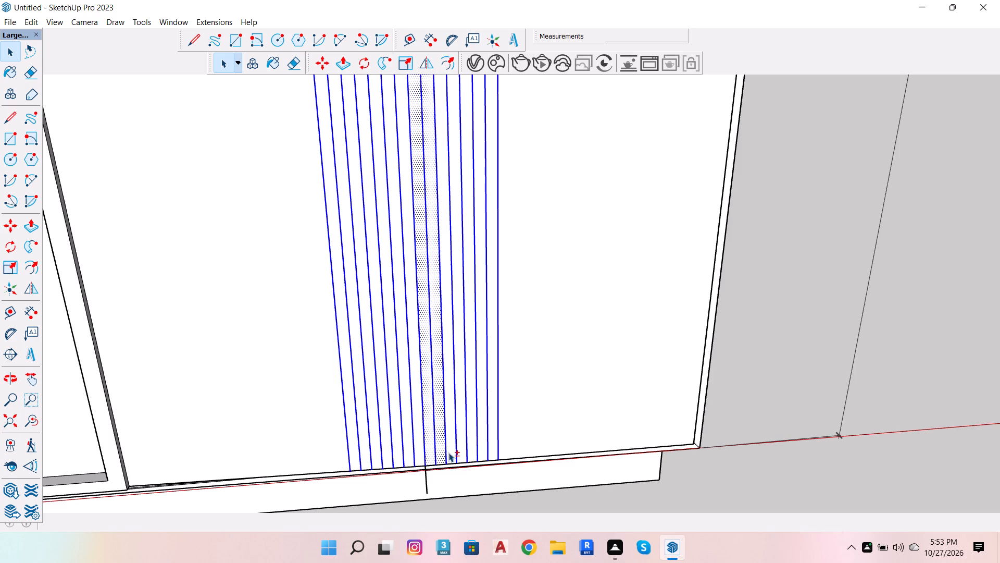
left_click(440, 450, "shift")
left_click(430, 452, "shift")
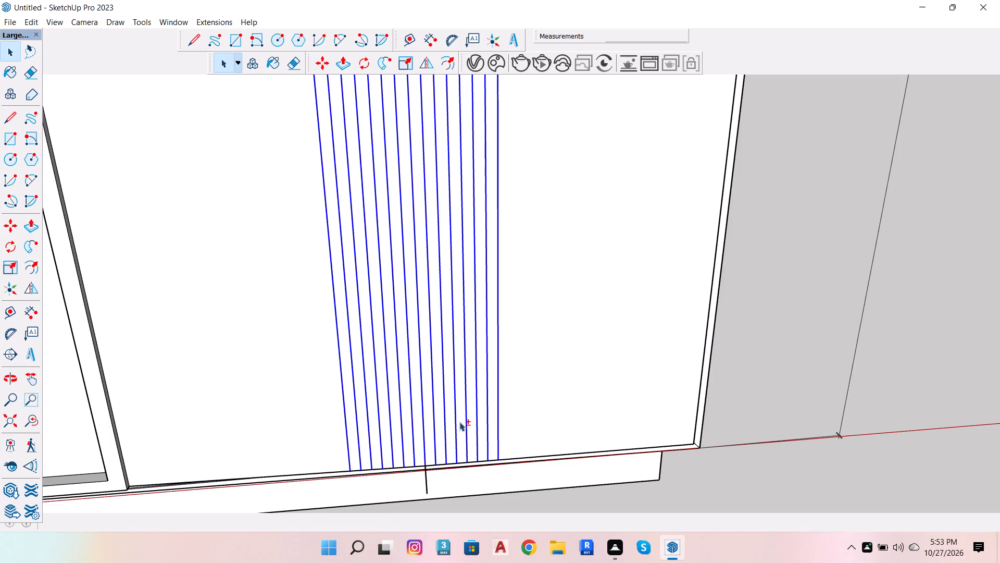
Remove the wardrobe's underside faces and its rear bottom edges from the selection.
scroll(448, 383, "down", 5)
scroll(501, 476, "down", 7)
key("o")
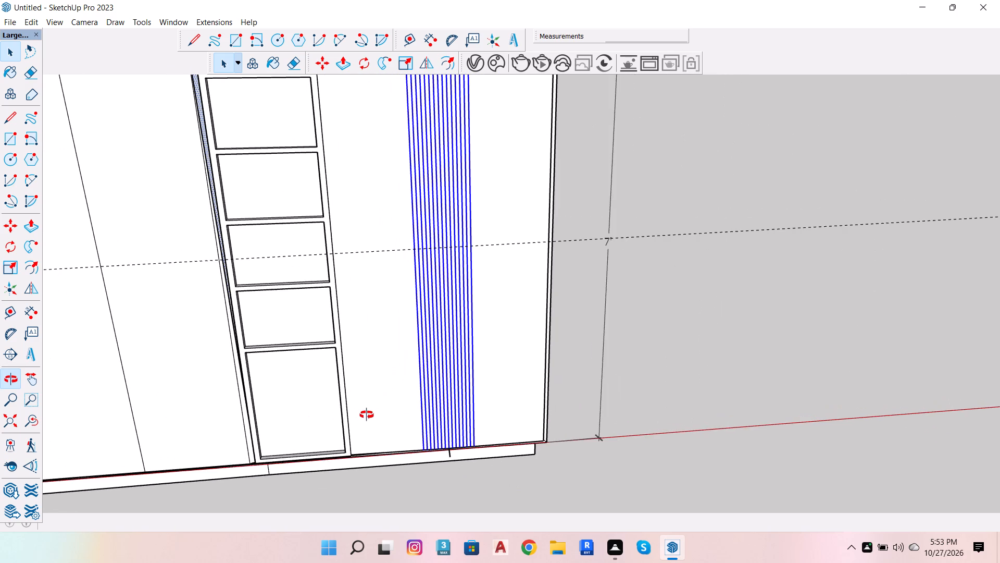
left_click_drag(369, 413, 293, 0)
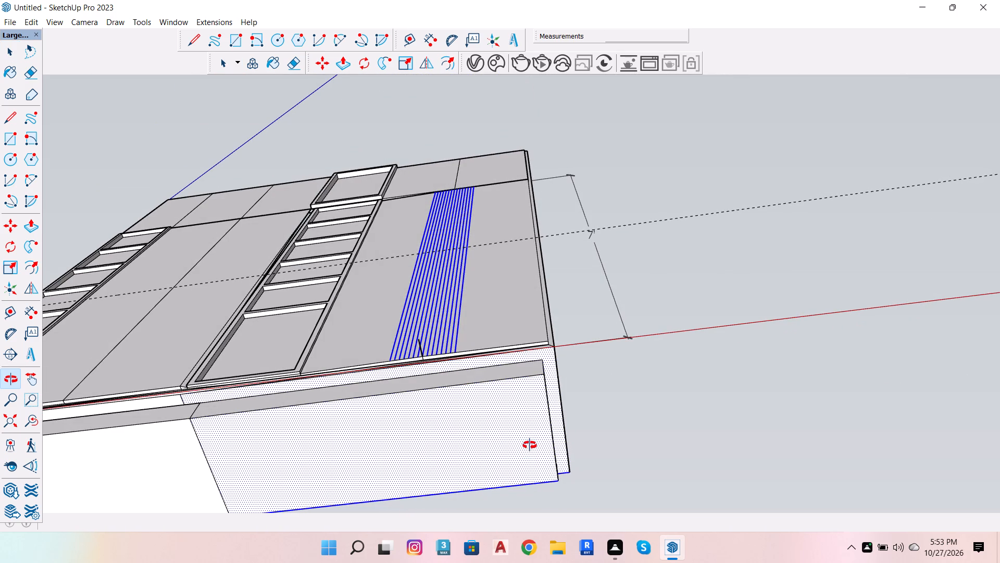
key("space")
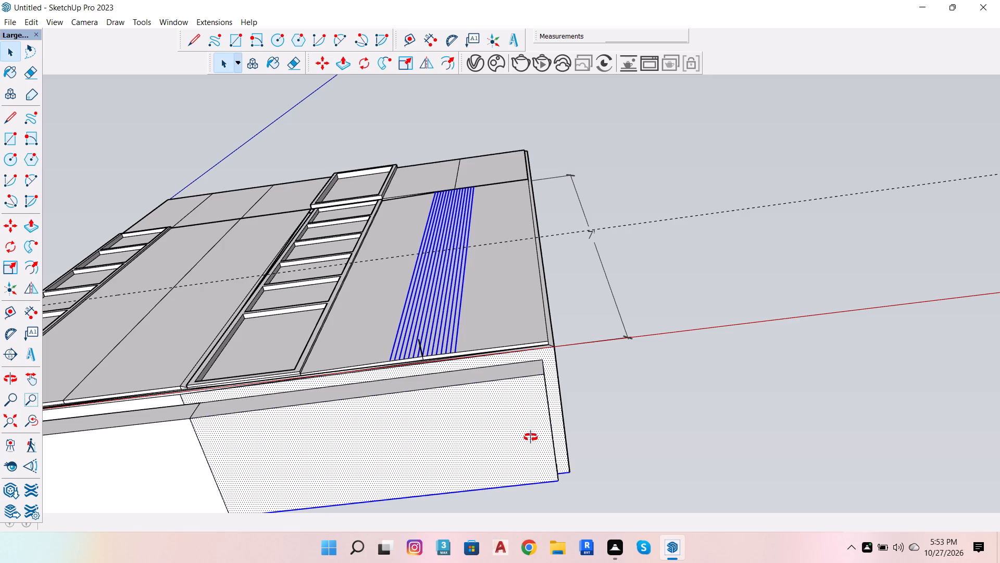
left_click(521, 448, "shift")
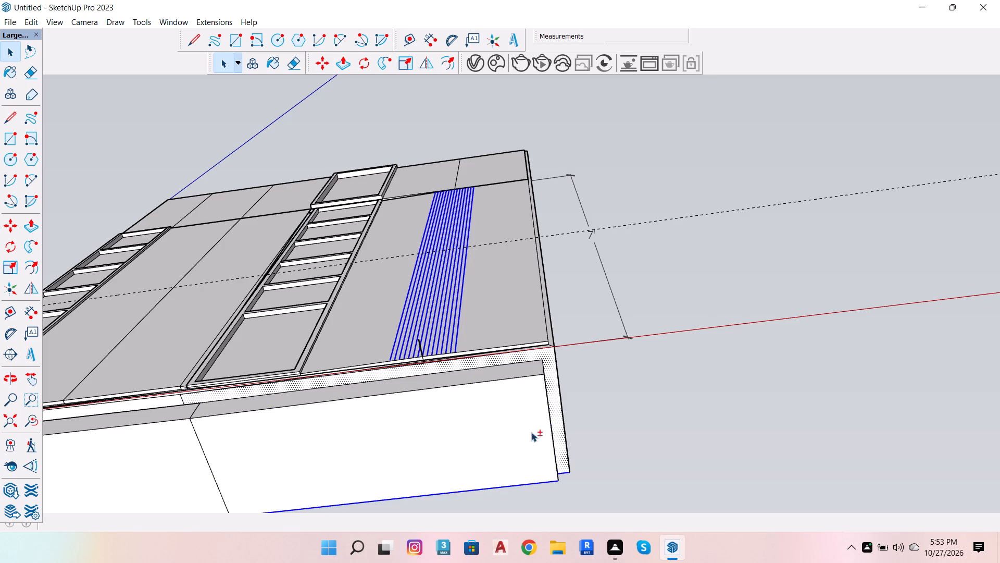
left_click(519, 356, "shift")
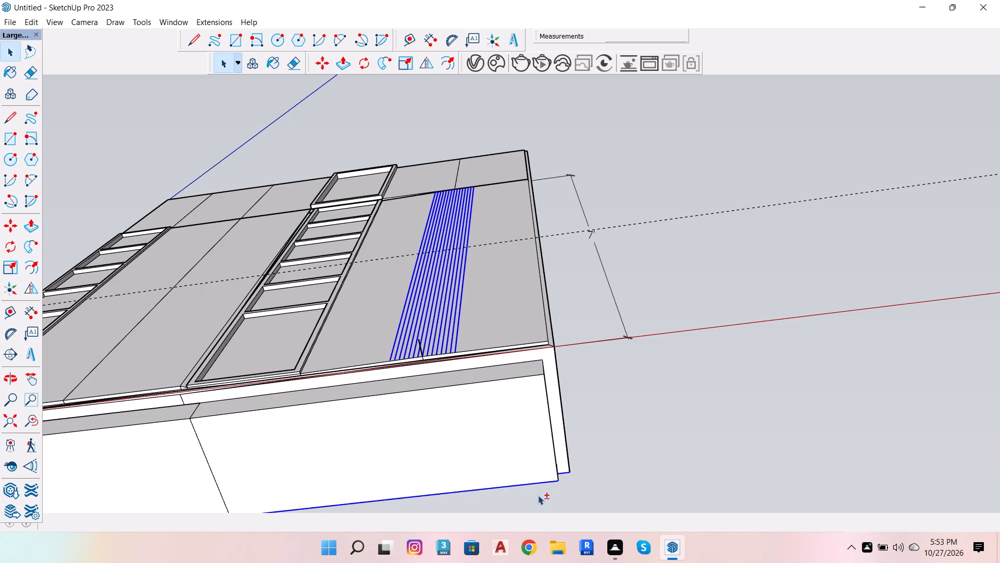
left_click(536, 484, "shift")
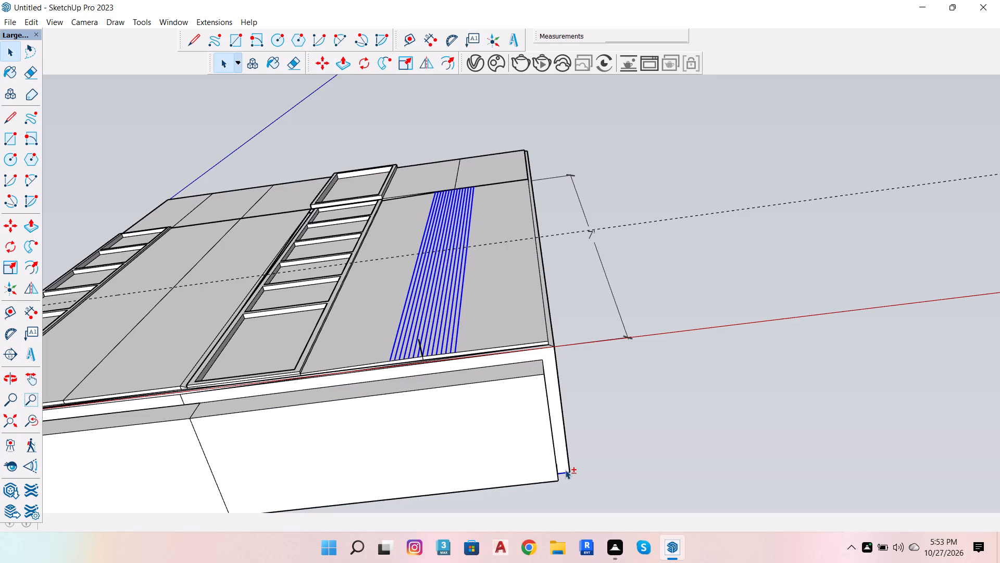
left_click(564, 473, "shift")
Copy the selected flute lines about 4' 9 1/8" along the red axis onto the door joint between the two shelf frames.
scroll(567, 476, "down", 11, "shift")
scroll(504, 443, "up", 6, "shift")
scroll(574, 461, "up", 2)
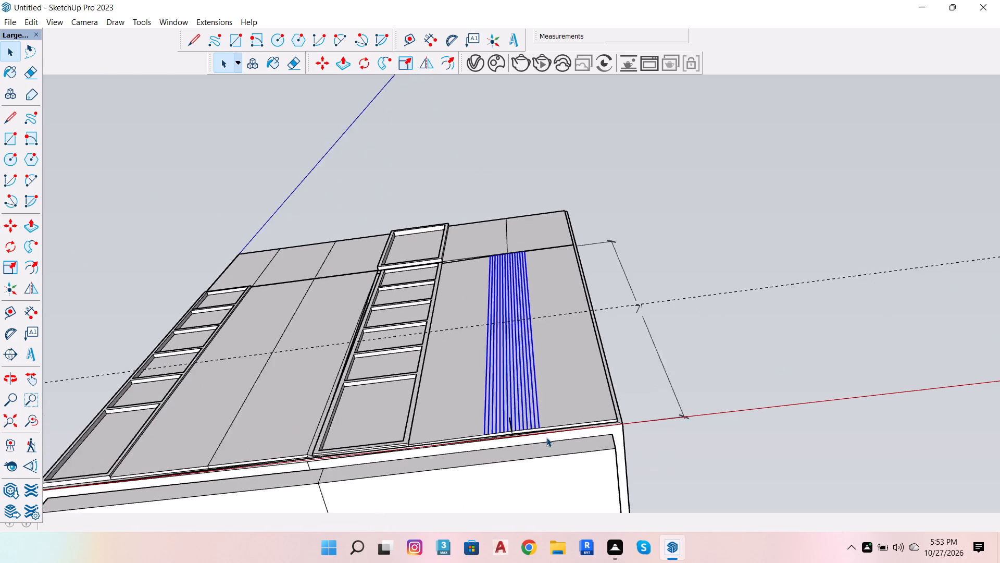
scroll(546, 437, "up", 7)
scroll(505, 445, "up", 5)
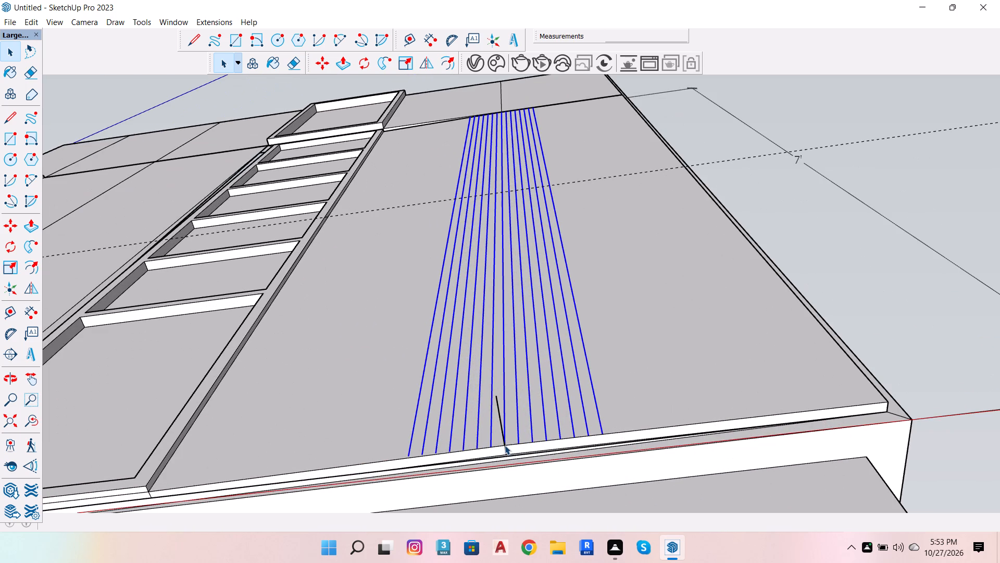
key("m")
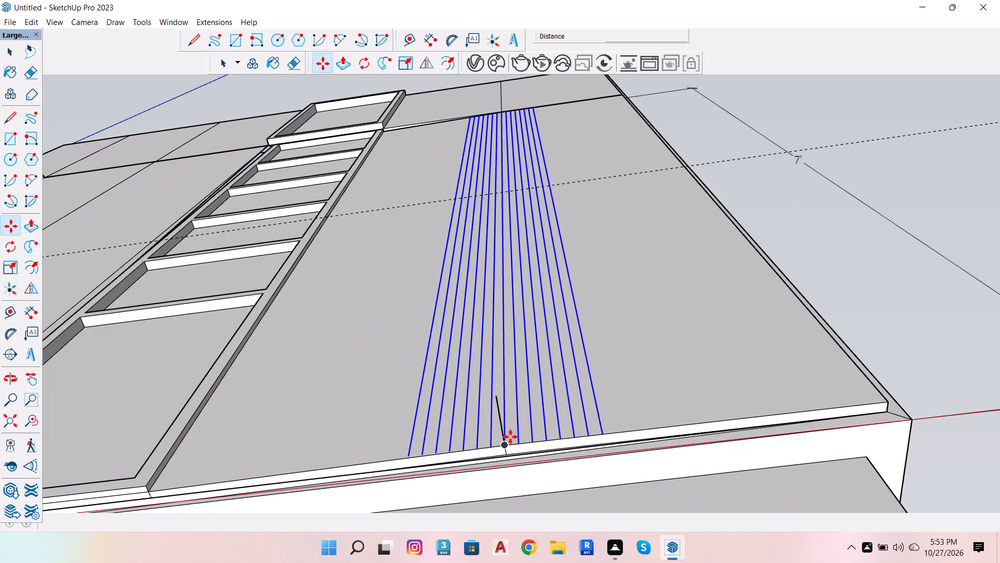
scroll(505, 439, "up", 5)
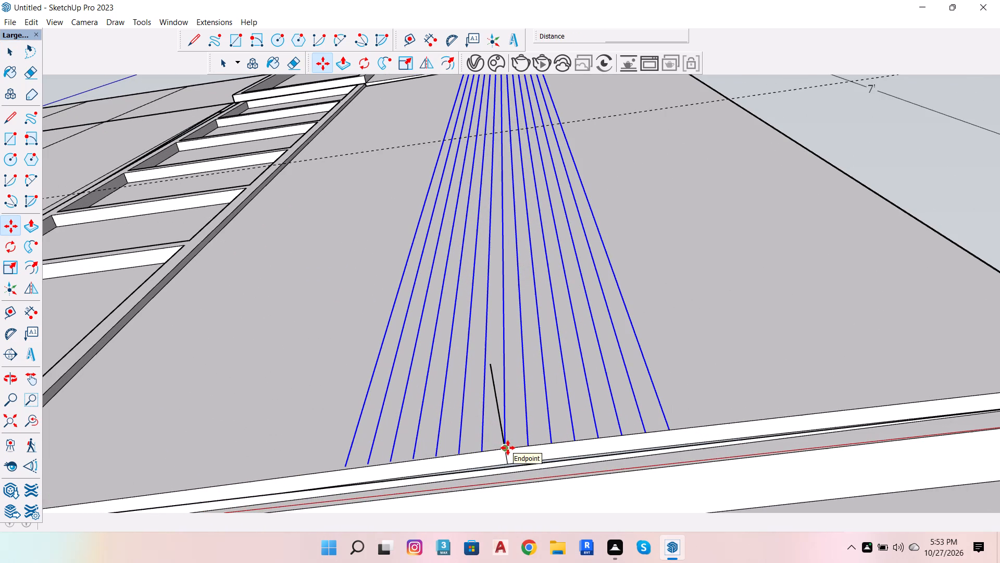
left_click(505, 445)
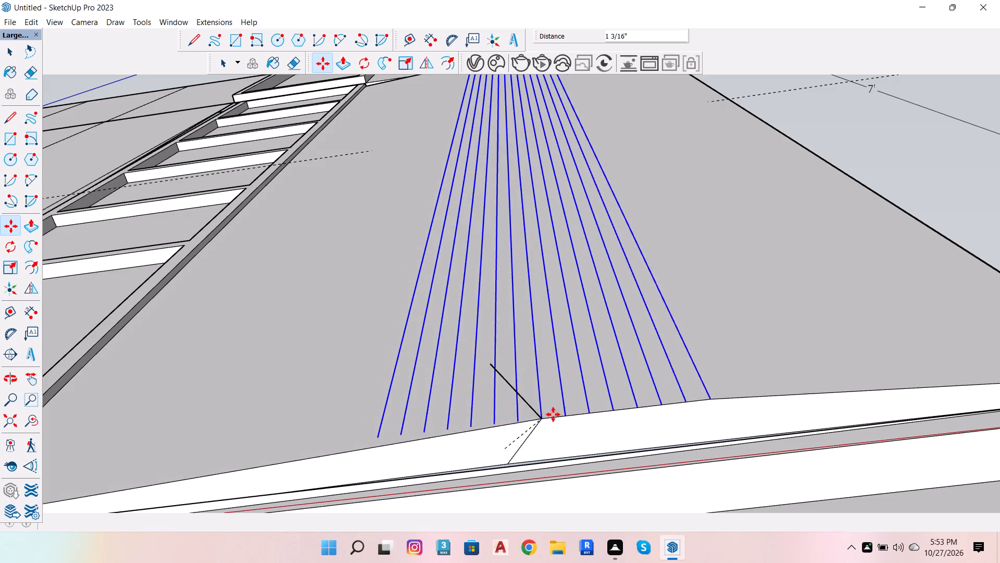
scroll(570, 410, "down", 8)
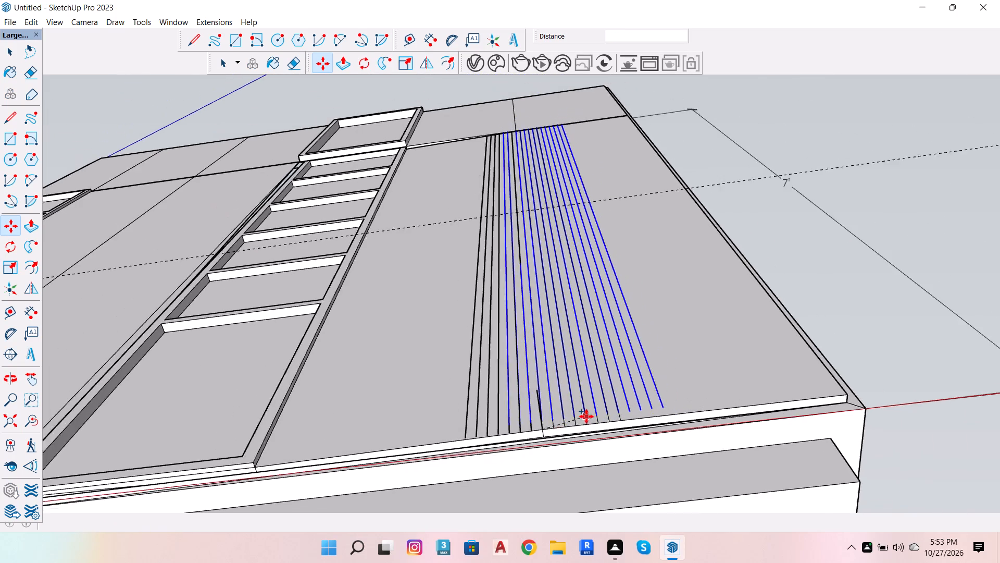
scroll(586, 417, "down", 10)
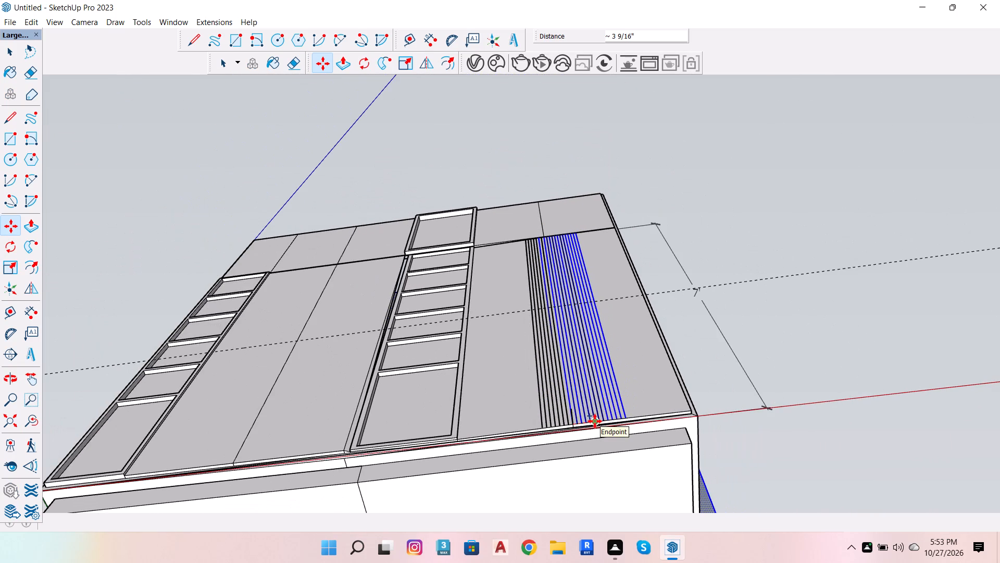
scroll(595, 421, "down", 4)
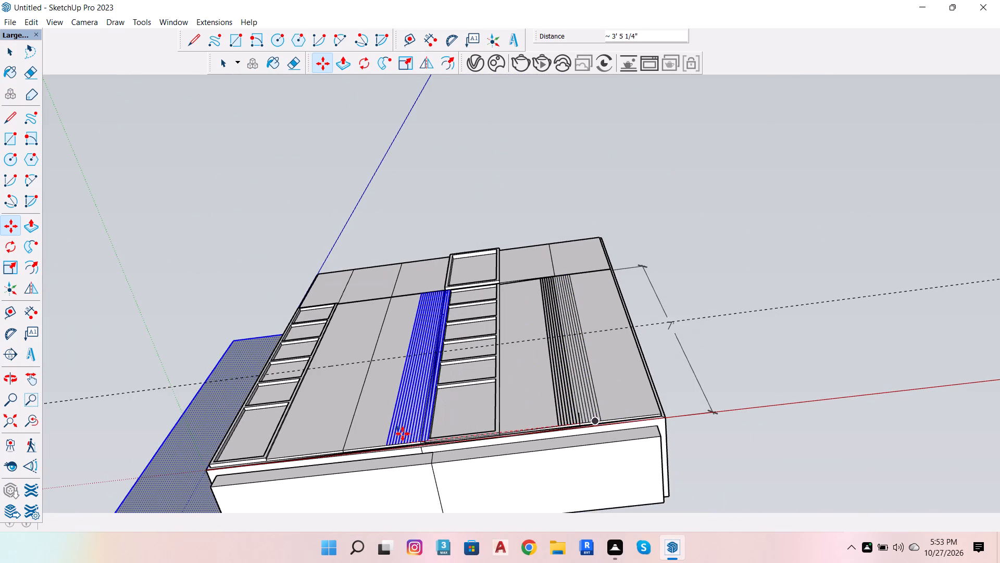
scroll(333, 437, "up", 4)
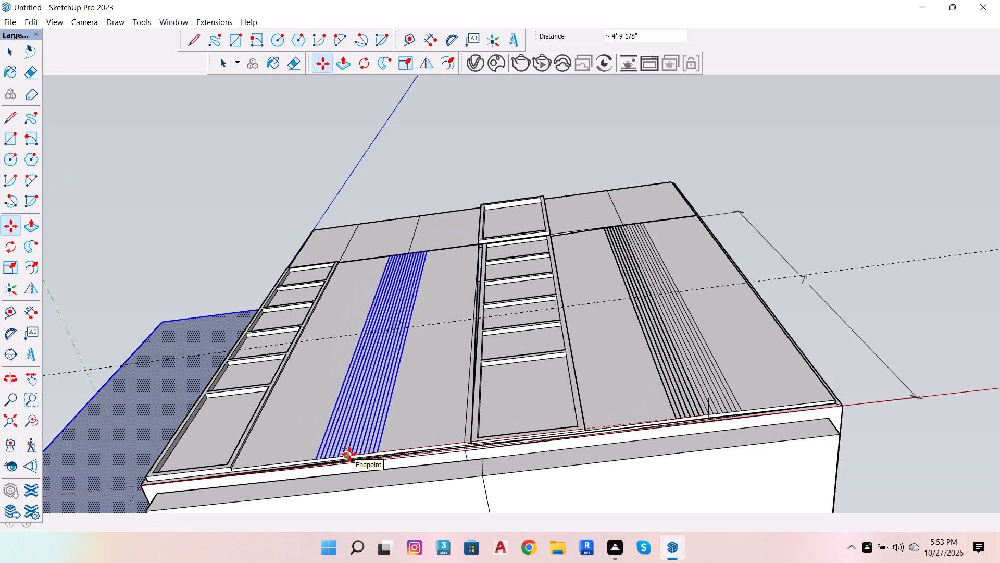
left_click(349, 454)
scroll(547, 427, "down", 4)
key("space")
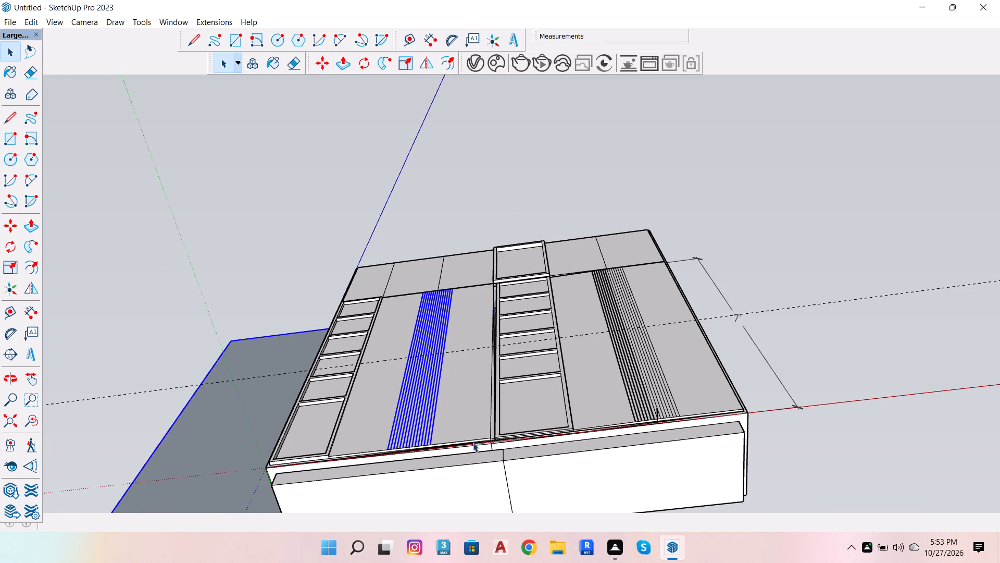
Delete the stray copied face and its outer edges projecting beyond the wardrobe's rear side.
key("i")
key("o")
left_click_drag(372, 428, 518, 489)
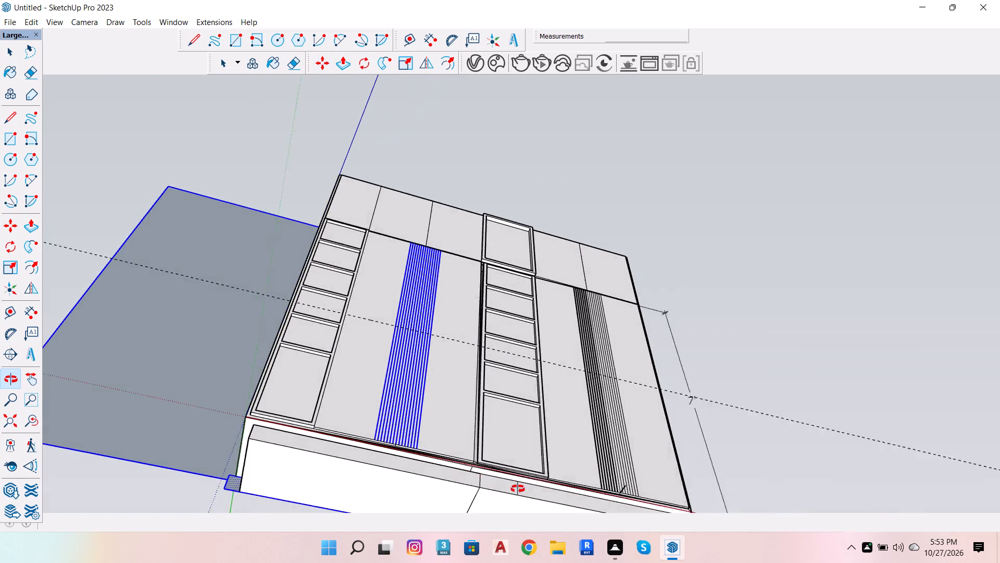
left_click_drag(518, 489, 534, 495)
left_click_drag(183, 364, 438, 434)
left_click_drag(143, 352, 162, 366)
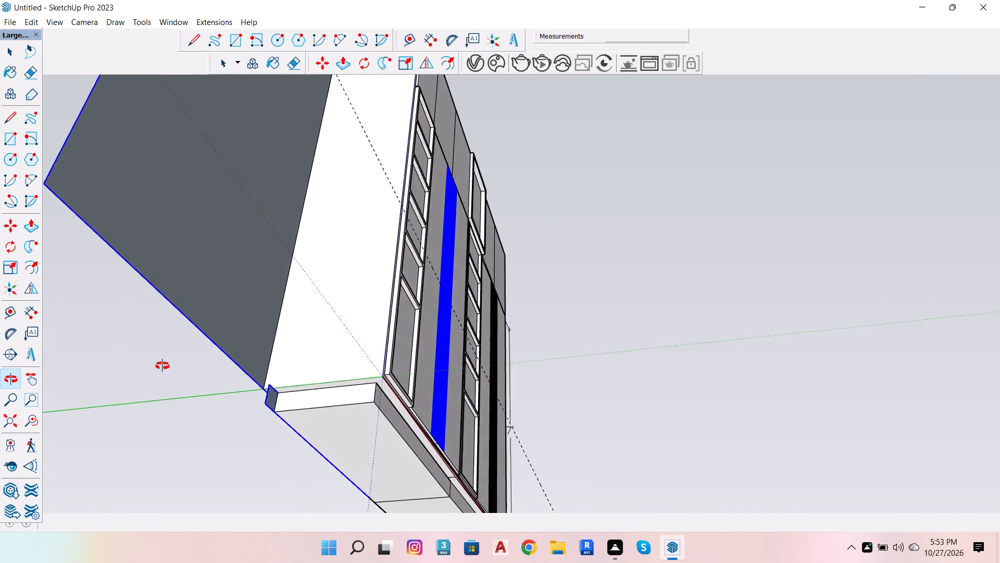
left_click_drag(162, 366, 361, 446)
key("space")
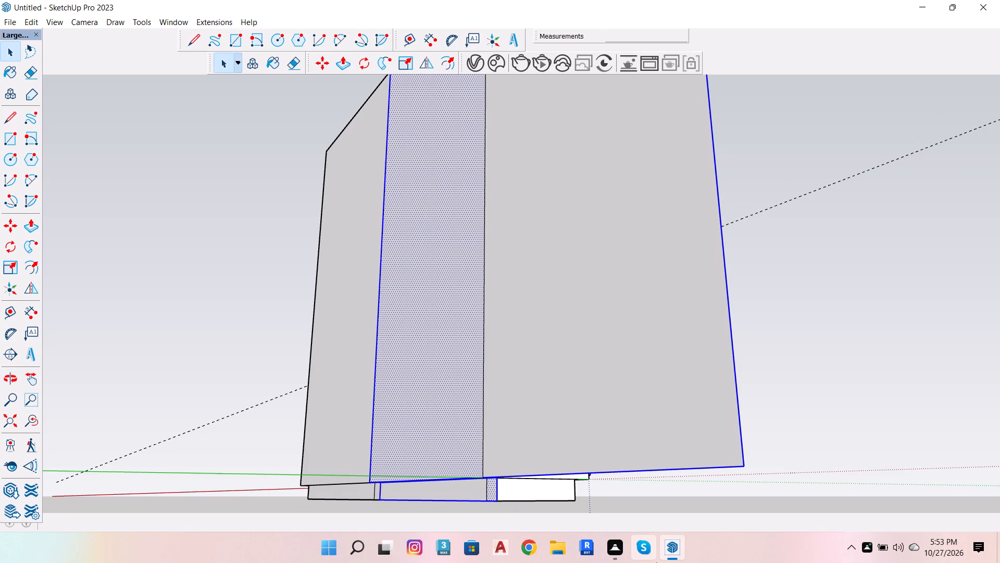
key("Delete")
key("ctrl+z")
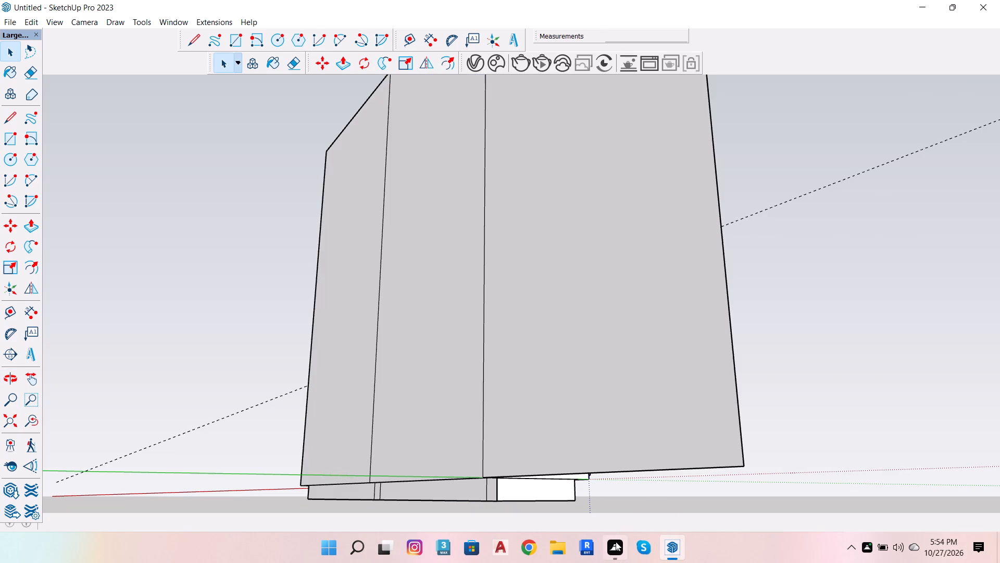
left_click_drag(695, 466, 733, 358)
left_click_drag(733, 358, 760, 339)
left_click_drag(769, 406, 620, 488)
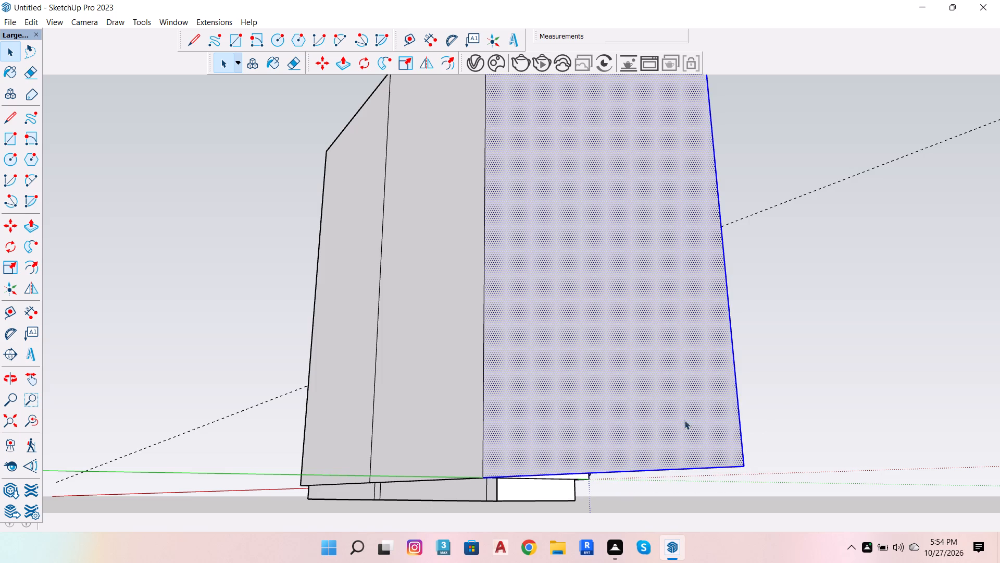
key("shift+Delete")
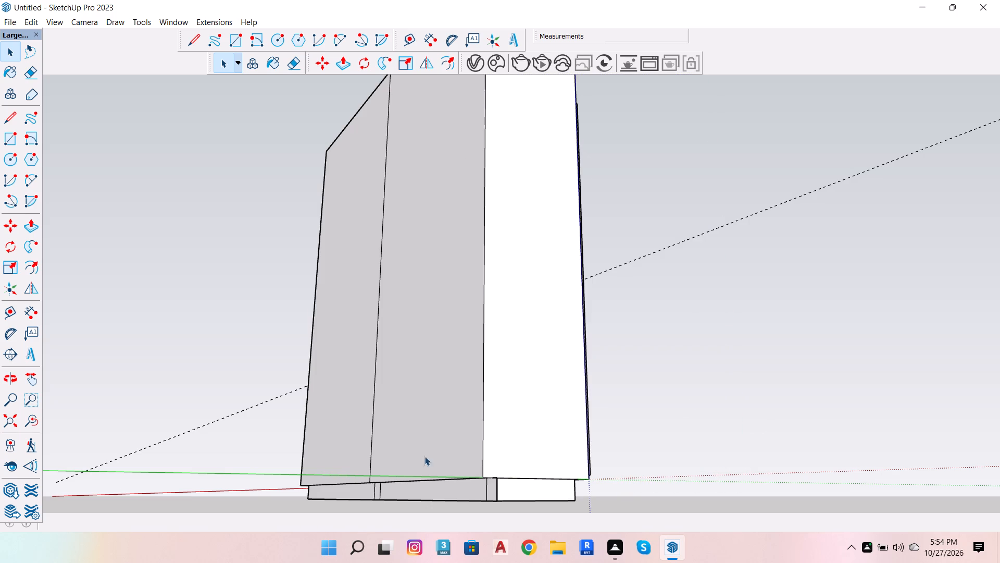
Inspect the fluted strips on both door joints across the wardrobe's front.
scroll(272, 484, "down", 5)
key("o")
left_click_drag(386, 423, 18, 527)
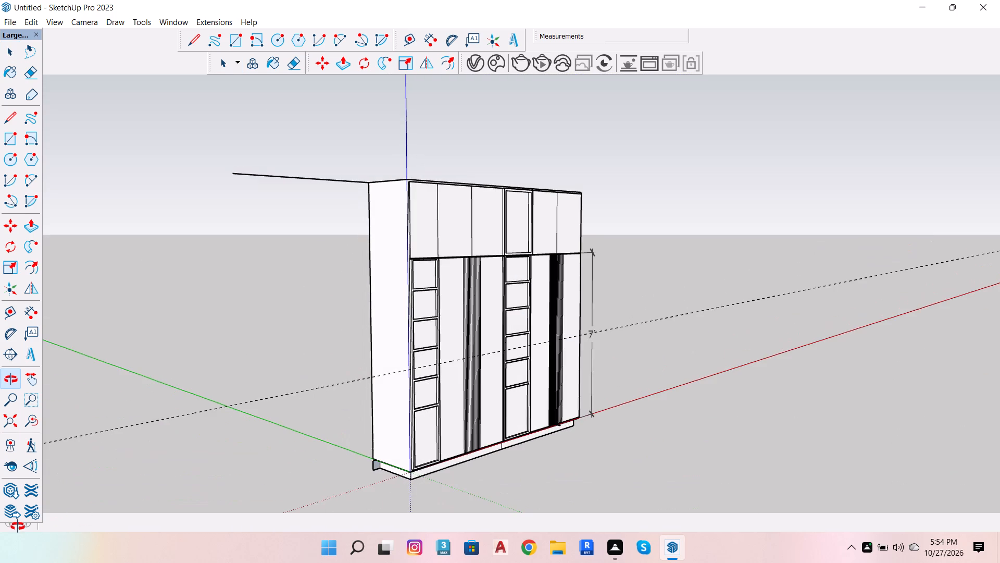
left_click_drag(18, 527, 18, 527)
scroll(806, 319, "up", 4)
scroll(357, 302, "up", 5)
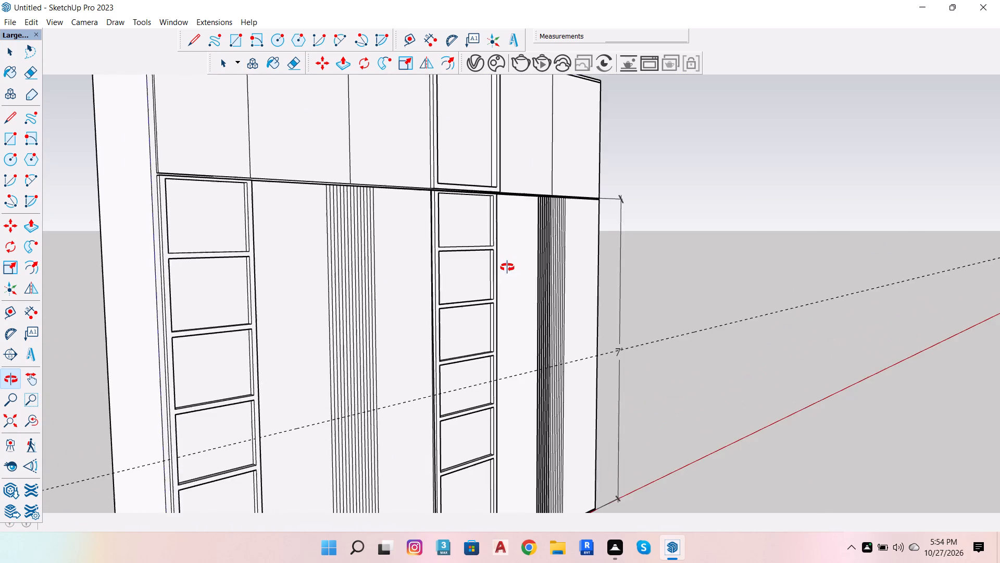
scroll(511, 266, "up", 4)
scroll(586, 266, "up", 3)
Erase the vertical dividing line on the wardrobe's rear face.
left_click_drag(379, 313, 831, 252)
scroll(809, 228, "down", 6)
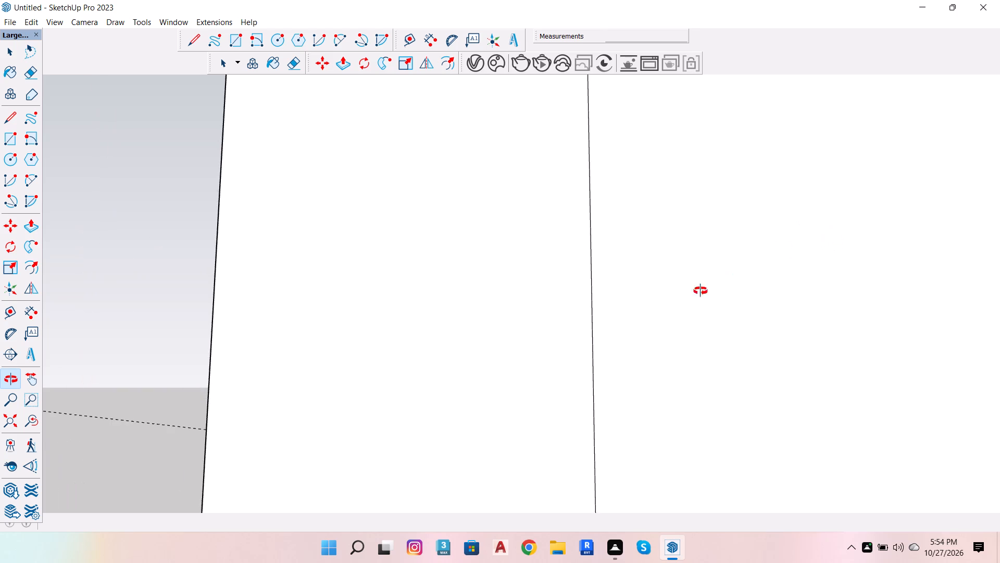
scroll(542, 365, "down", 13)
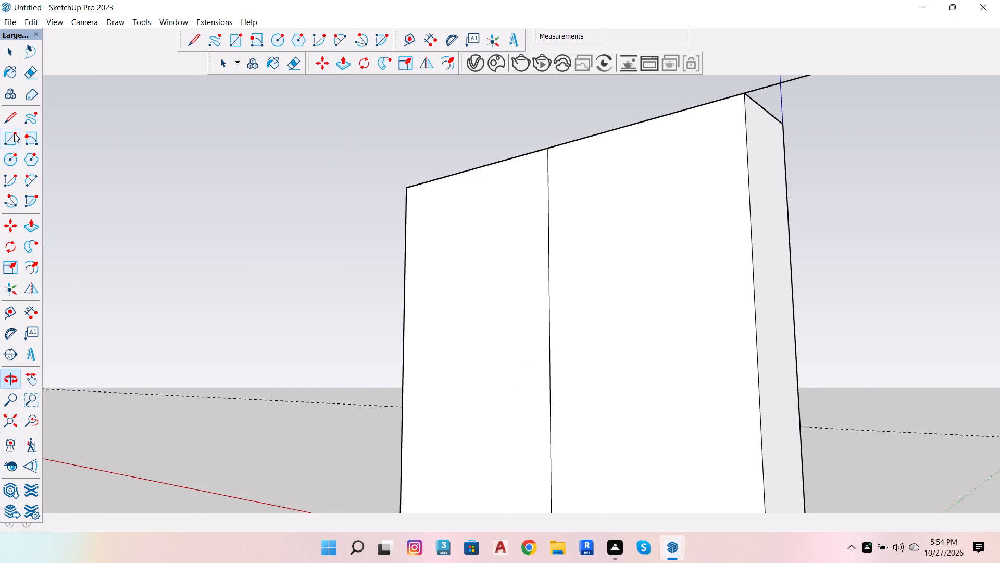
left_click(40, 74)
left_click_drag(589, 322, 544, 311)
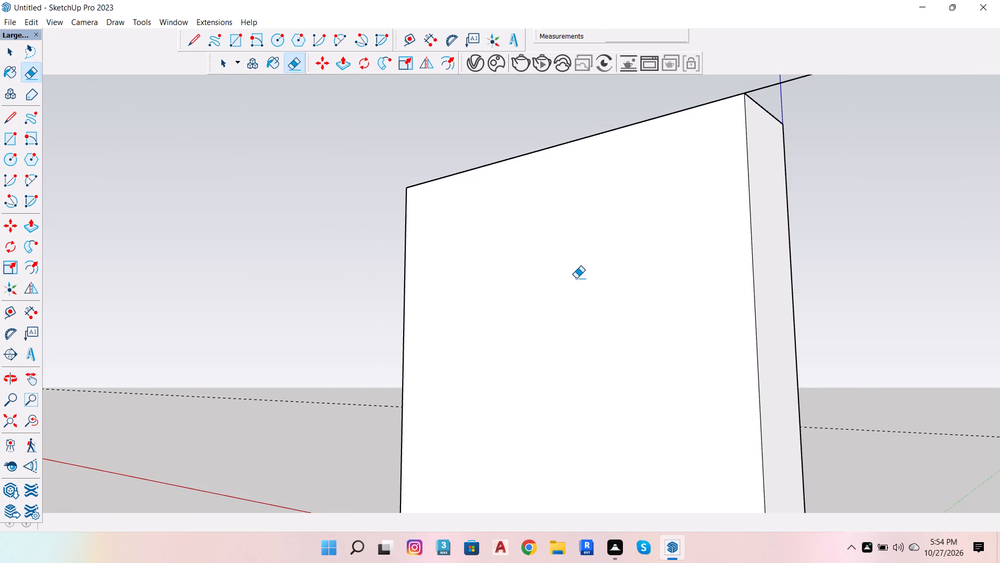
Erase the stray edge extending past the wardrobe's rear top corner and the short loose line below the wardrobe.
scroll(576, 278, "down", 9)
left_click_drag(705, 191, 714, 230)
scroll(675, 251, "down", 1)
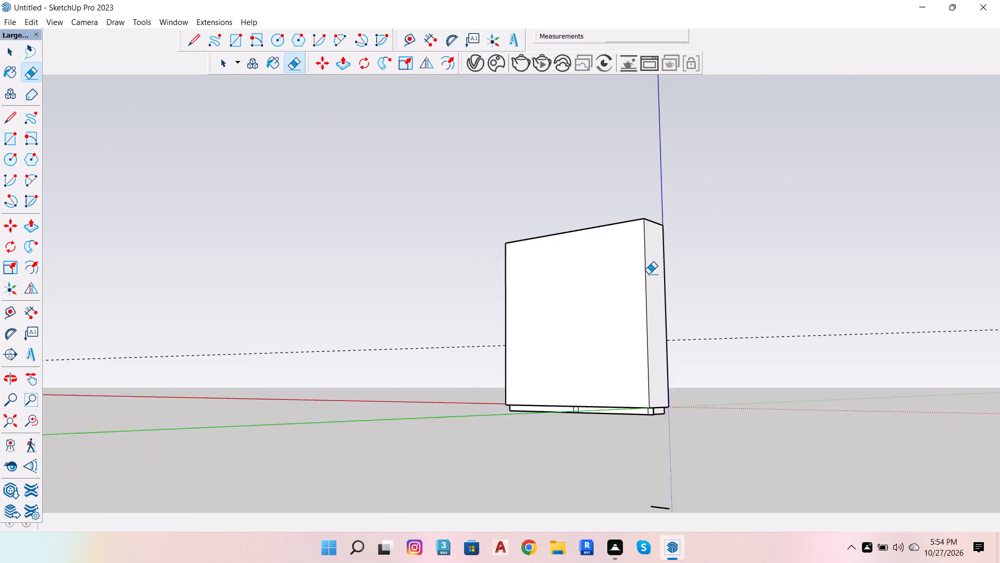
scroll(648, 274, "down", 1)
scroll(673, 354, "up", 4)
scroll(697, 391, "down", 6)
left_click_drag(678, 479, 669, 492)
scroll(728, 398, "down", 6)
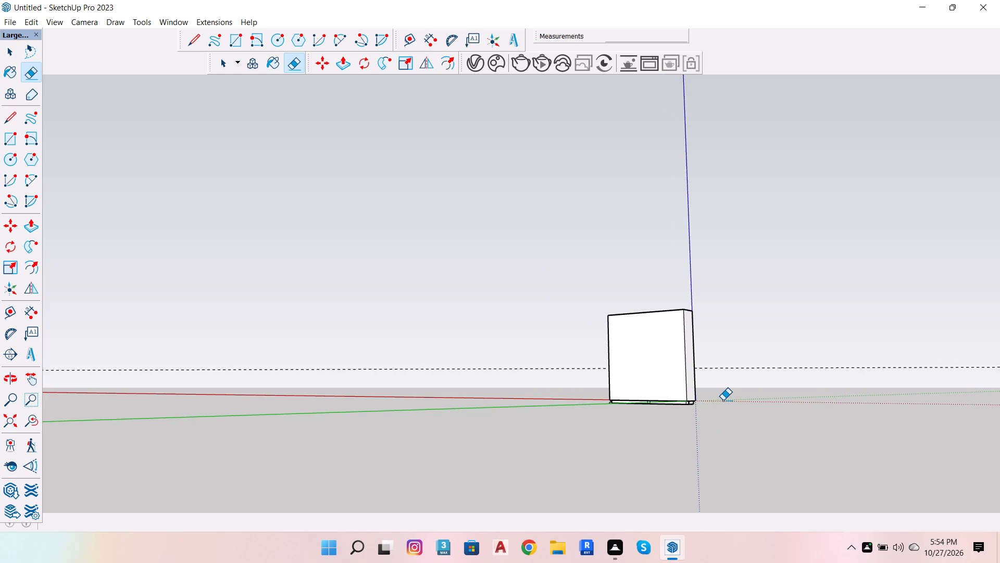
Erase the two short vertical lines near the middle of the plinth's rear face.
scroll(669, 435, "up", 4)
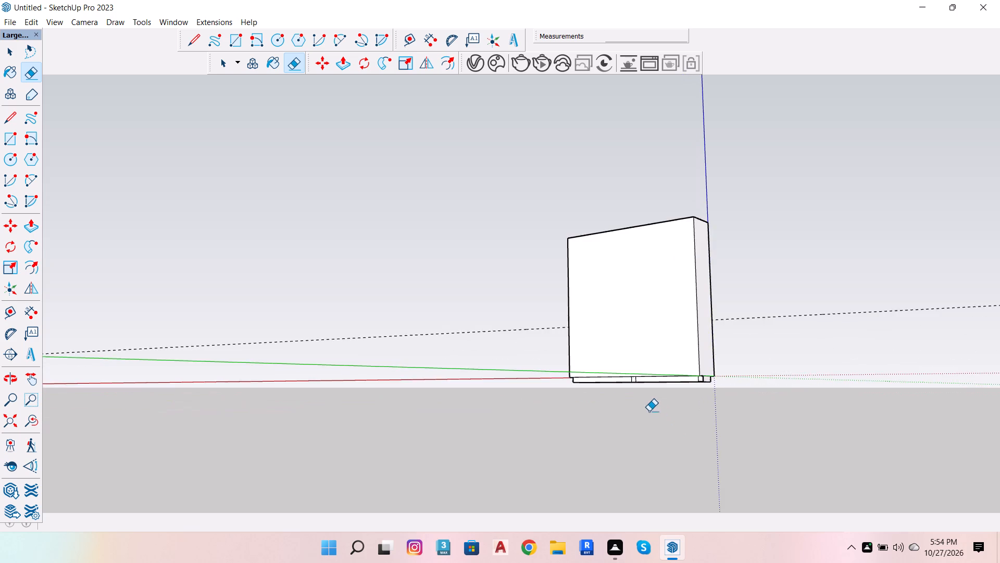
scroll(649, 411, "up", 4)
scroll(624, 349, "up", 5)
scroll(636, 405, "up", 12)
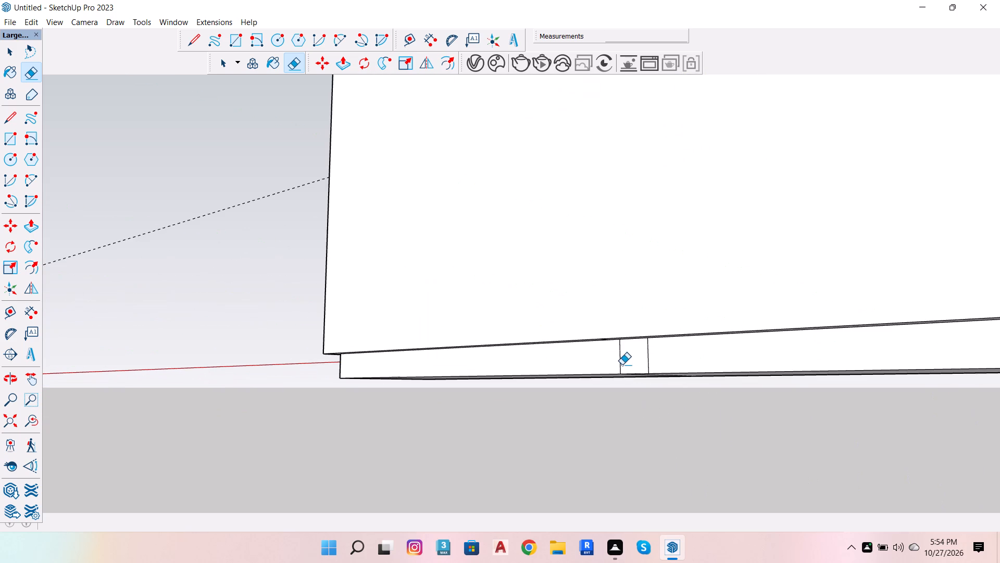
left_click_drag(619, 360, 642, 362)
left_click_drag(663, 360, 640, 363)
Erase the short line crossing the narrow underside strip between the wardrobe's back and the plinth.
scroll(624, 360, "up", 1)
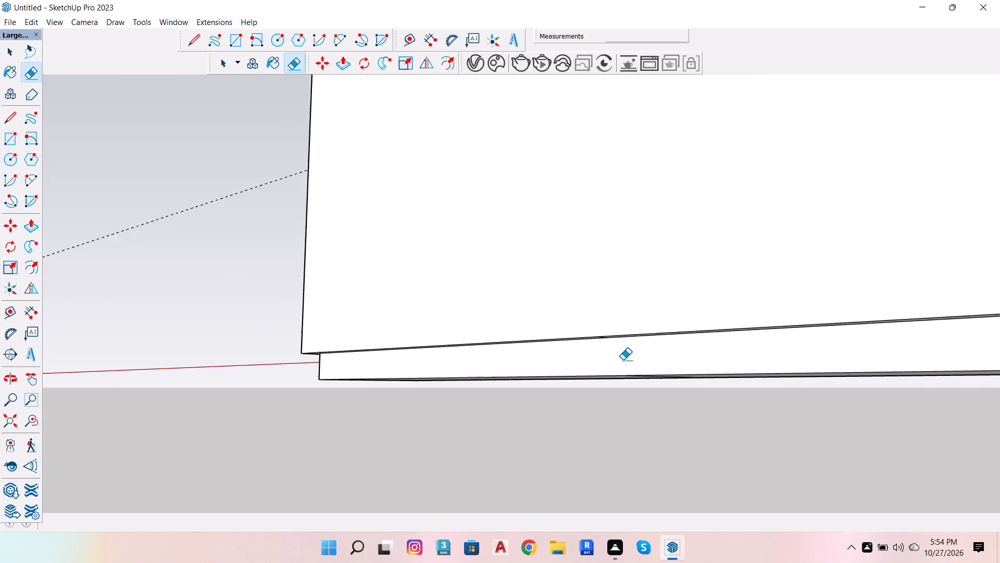
scroll(623, 360, "up", 8)
scroll(572, 307, "up", 17)
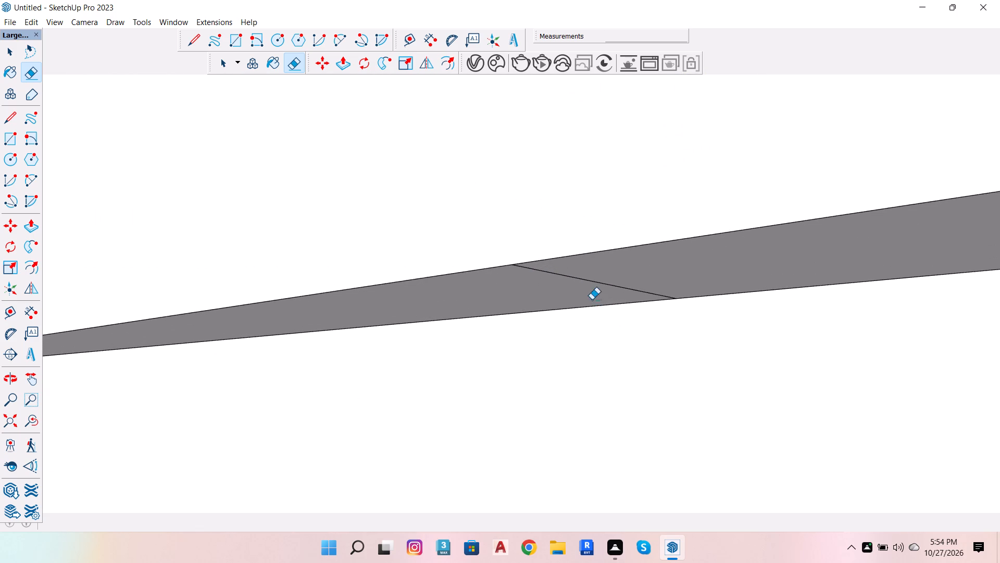
left_click_drag(604, 282, 598, 289)
scroll(501, 315, "down", 19)
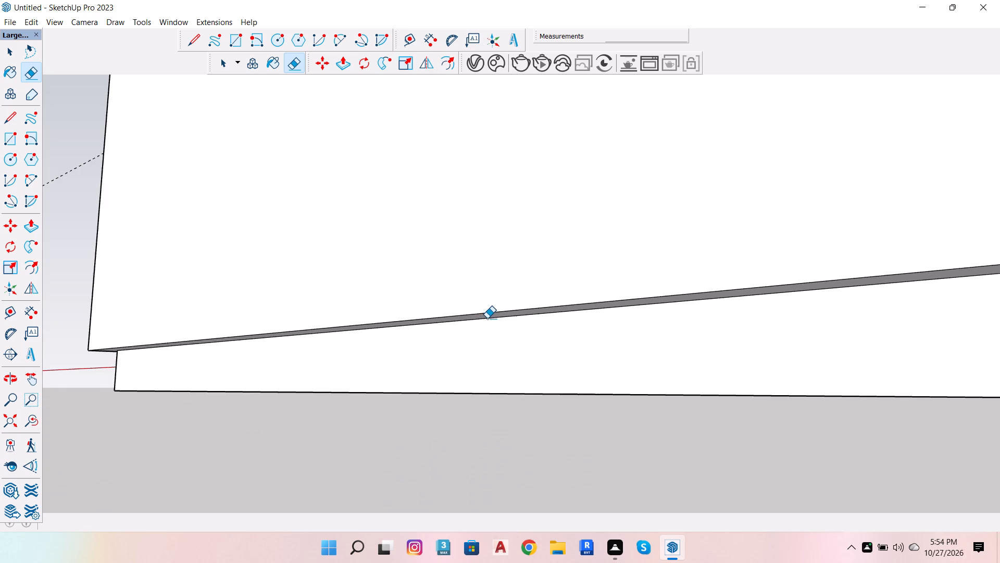
Erase the vertical edge and projecting line pieces of the leftover small block at the plinth's rear corner.
scroll(487, 319, "down", 15)
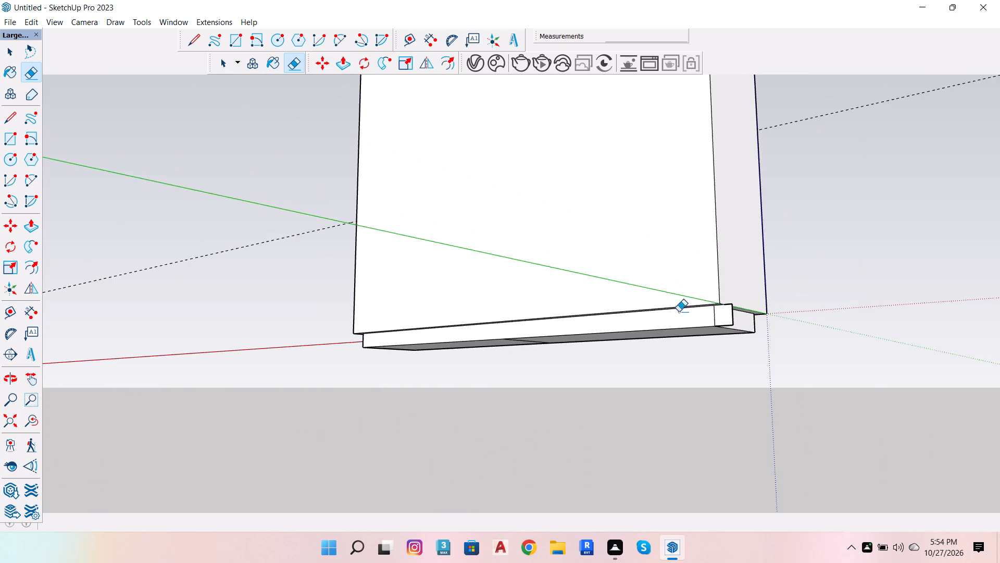
scroll(752, 305, "up", 10)
left_click_drag(707, 333, 712, 337)
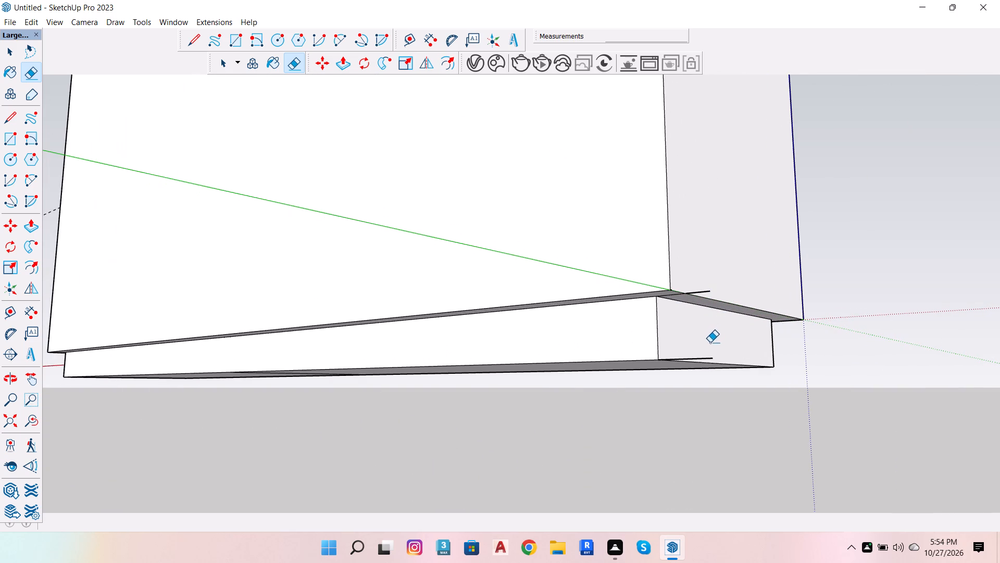
scroll(704, 350, "up", 5)
left_click_drag(702, 359, 704, 364)
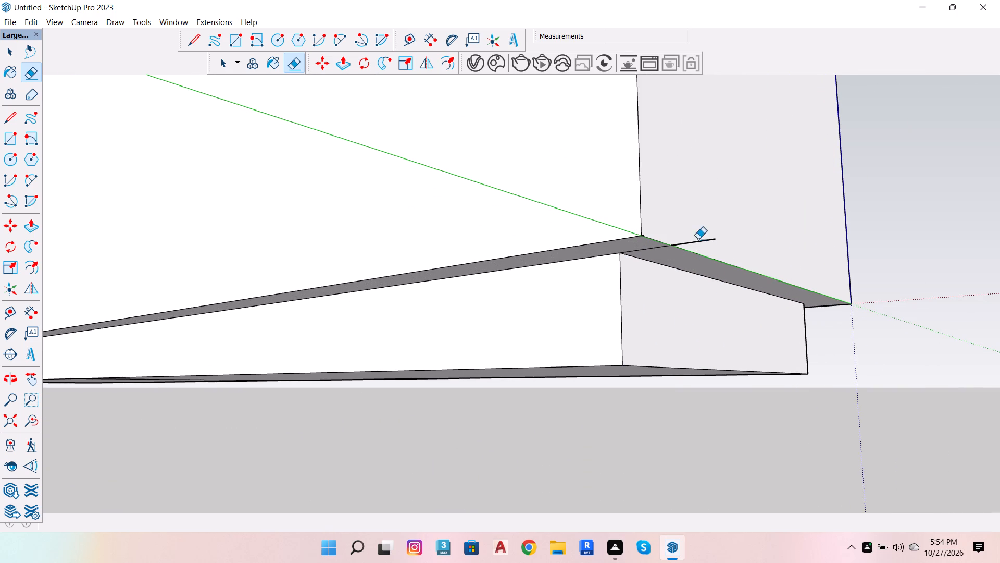
left_click_drag(698, 239, 701, 245)
Erase the remaining line across the underside at the rear corner and the two short stubs on the side face.
scroll(654, 254, "up", 9)
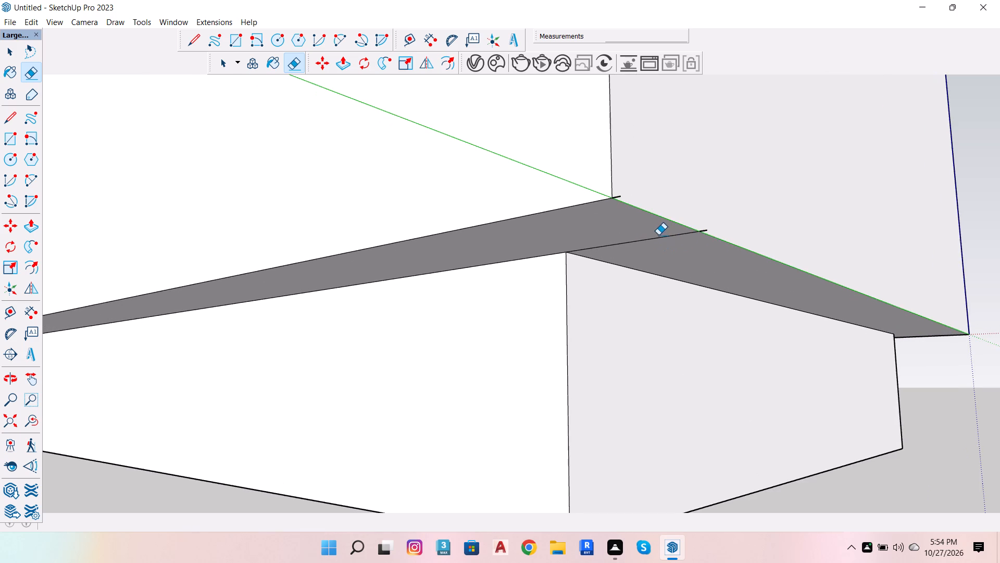
left_click(658, 235)
scroll(714, 221, "up", 4)
left_click(699, 233)
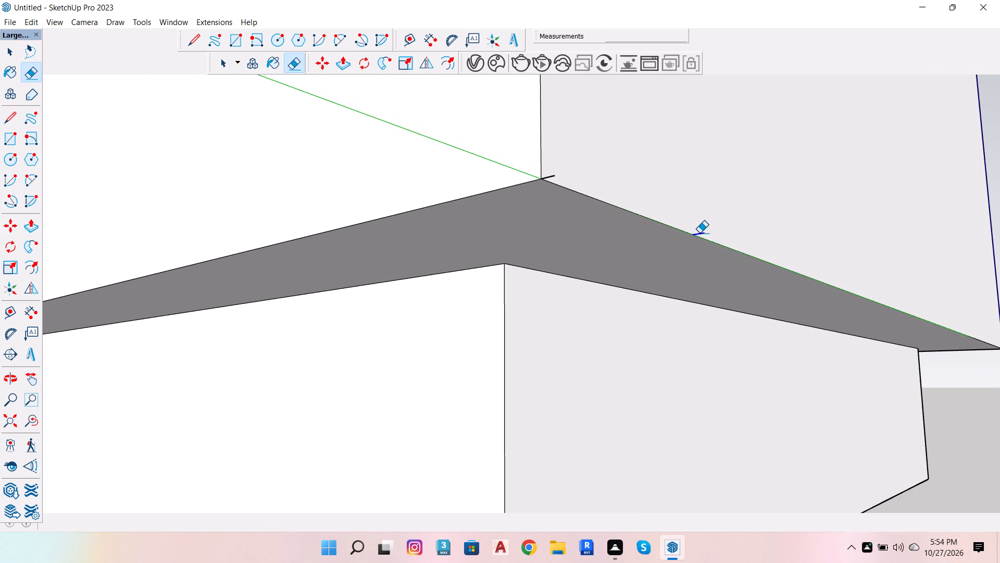
left_click(552, 175)
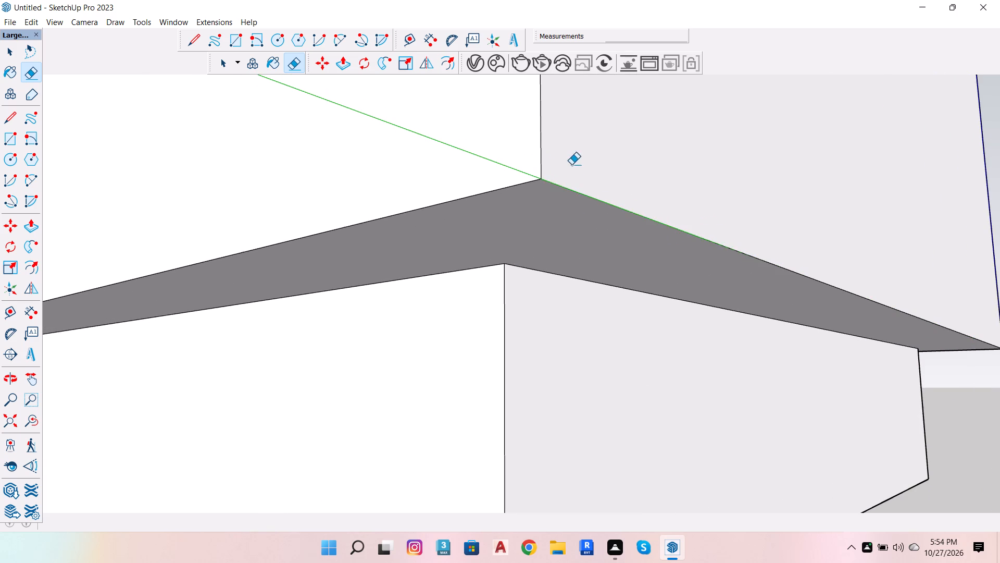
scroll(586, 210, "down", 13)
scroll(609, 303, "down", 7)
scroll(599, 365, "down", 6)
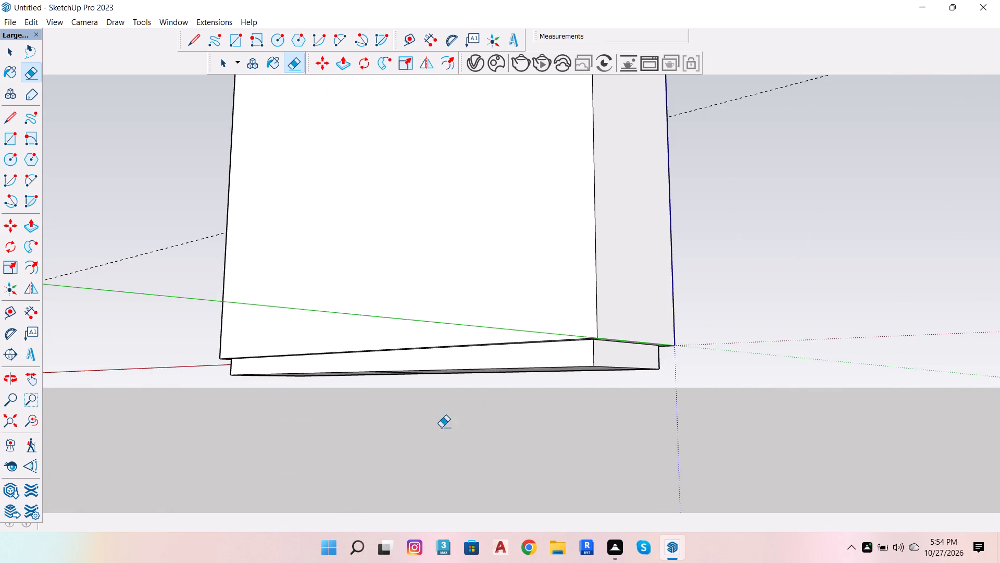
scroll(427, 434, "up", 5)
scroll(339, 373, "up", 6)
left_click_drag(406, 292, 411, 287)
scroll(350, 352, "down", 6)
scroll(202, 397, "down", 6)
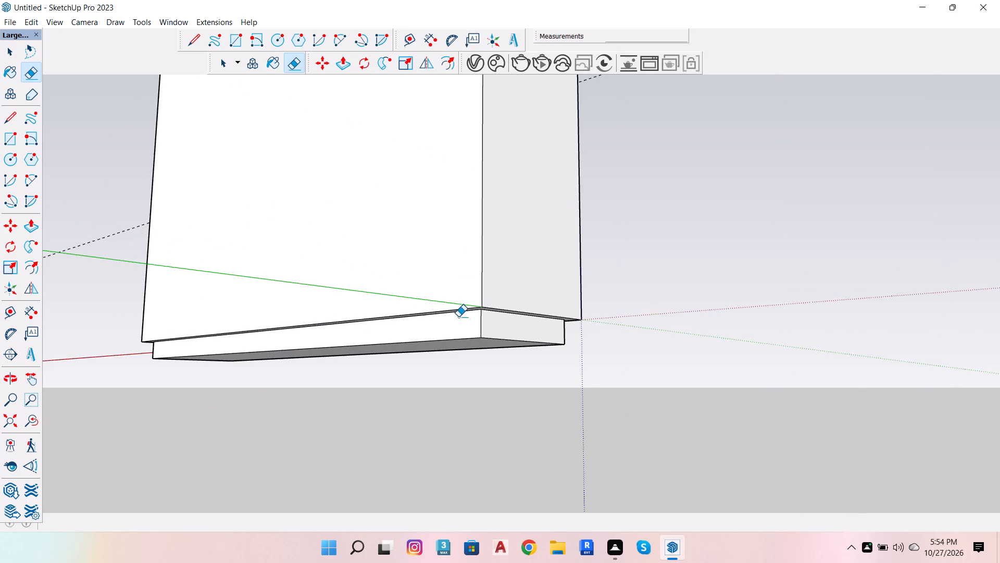
Delete the short stray line on the plinth's front face below the right-hand fluted strip.
scroll(597, 298, "up", 4)
key("o")
left_click_drag(630, 247, 210, 419)
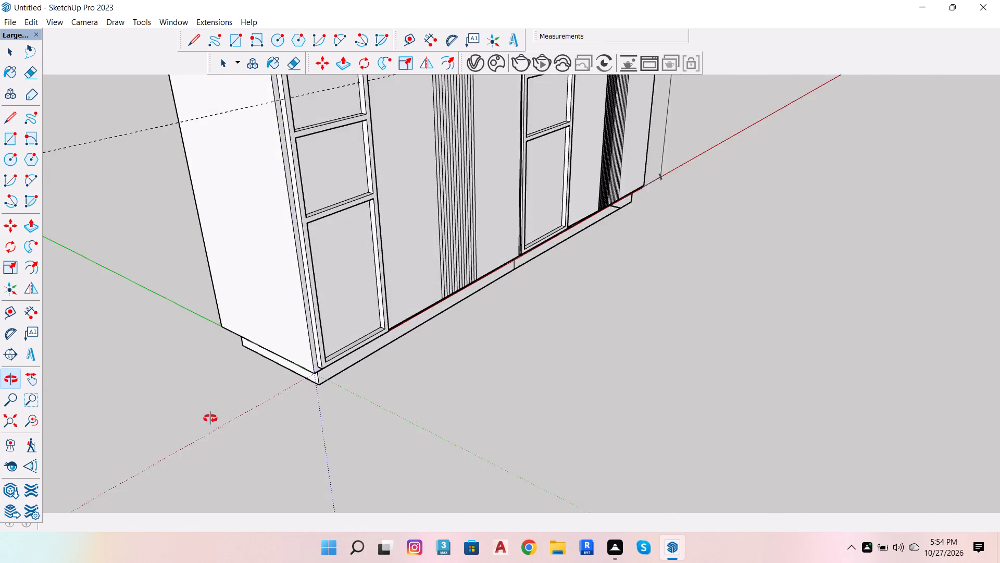
left_click_drag(210, 419, 198, 417)
scroll(236, 372, "down", 6)
scroll(483, 304, "up", 1)
scroll(528, 255, "up", 8)
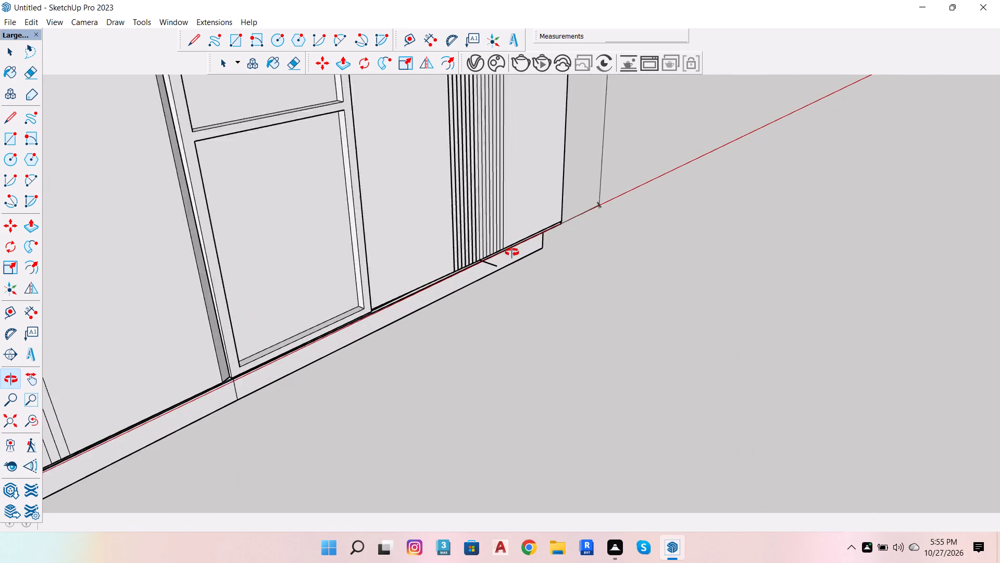
scroll(512, 252, "up", 2)
key("space")
scroll(494, 311, "down", 6)
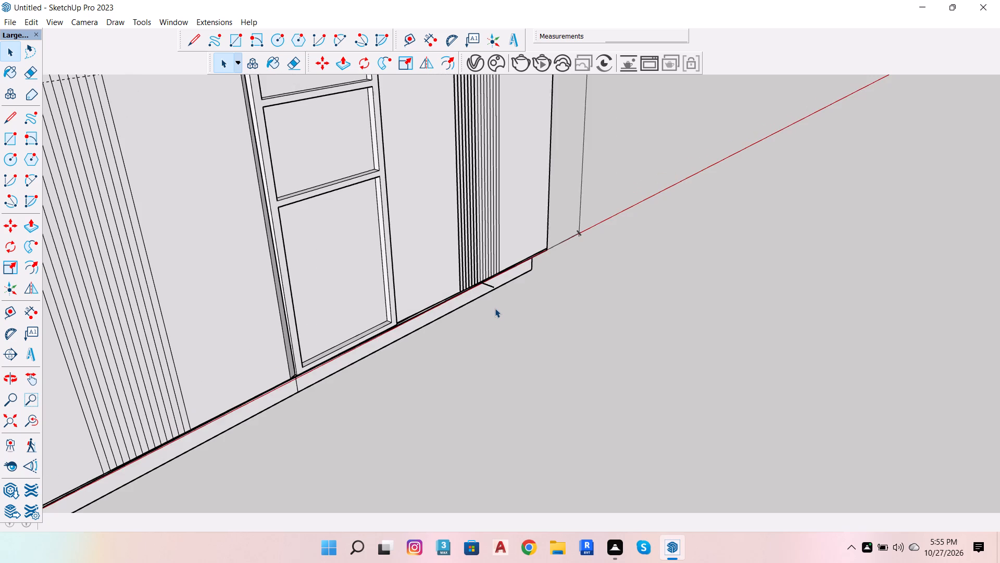
scroll(515, 316, "down", 4)
scroll(496, 295, "up", 4)
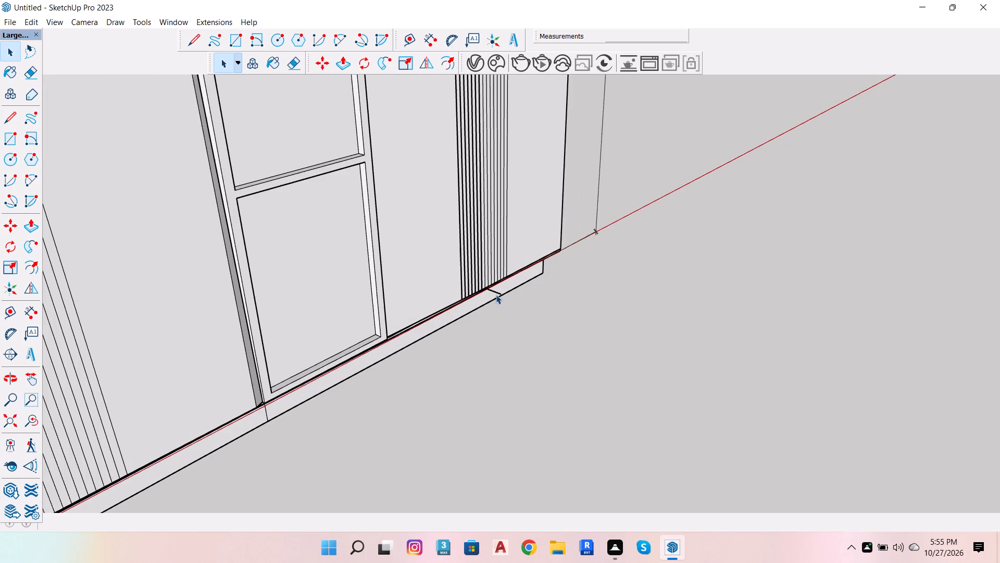
left_click(497, 293)
key("shift+Delete")
Draw a line from the foot of a central flute line in the left-hand strip down past the plinth's lower edge.
scroll(586, 315, "down", 7)
scroll(386, 428, "down", 3)
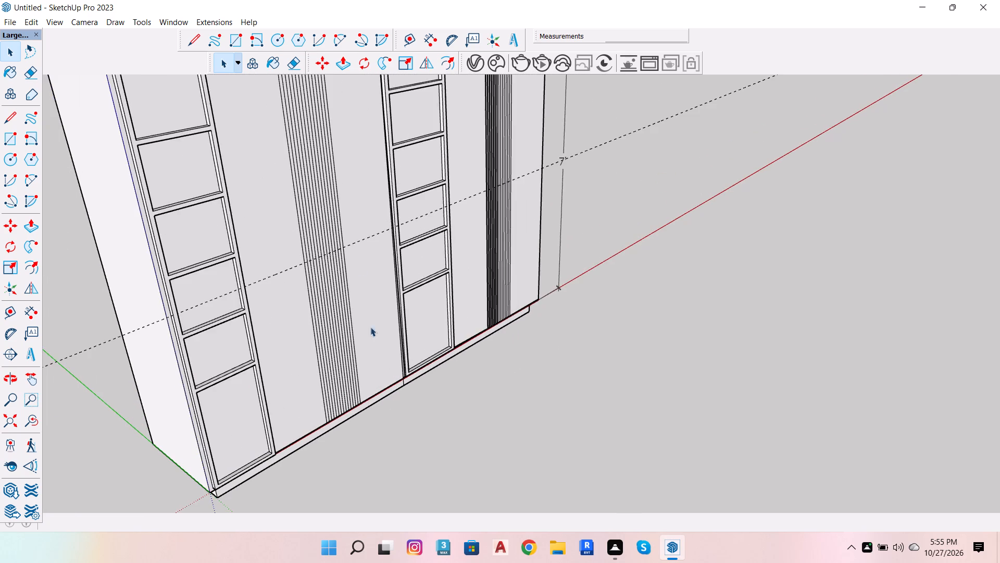
scroll(343, 232, "up", 4)
key("space")
key("o")
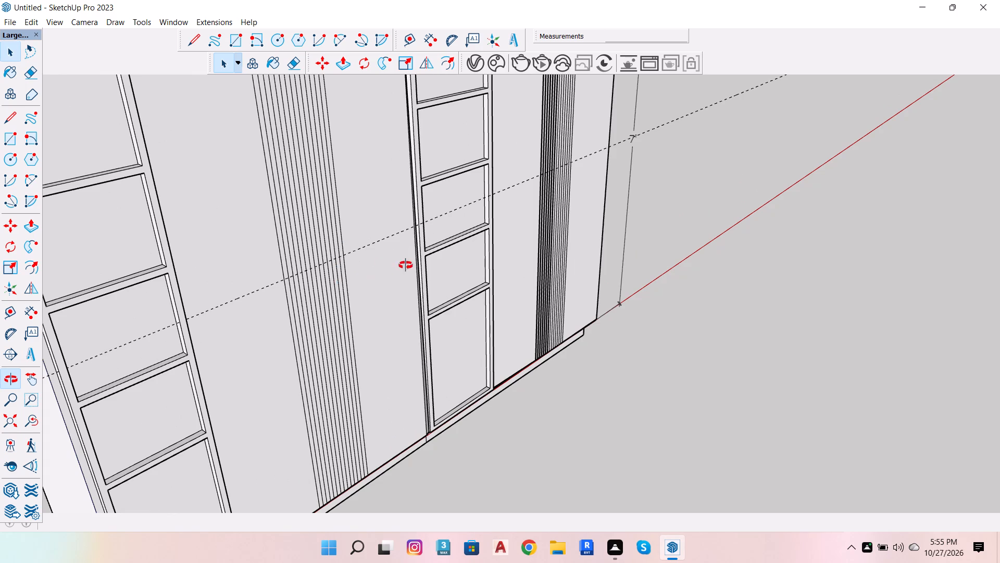
left_click_drag(406, 270, 212, 285)
scroll(340, 194, "down", 3)
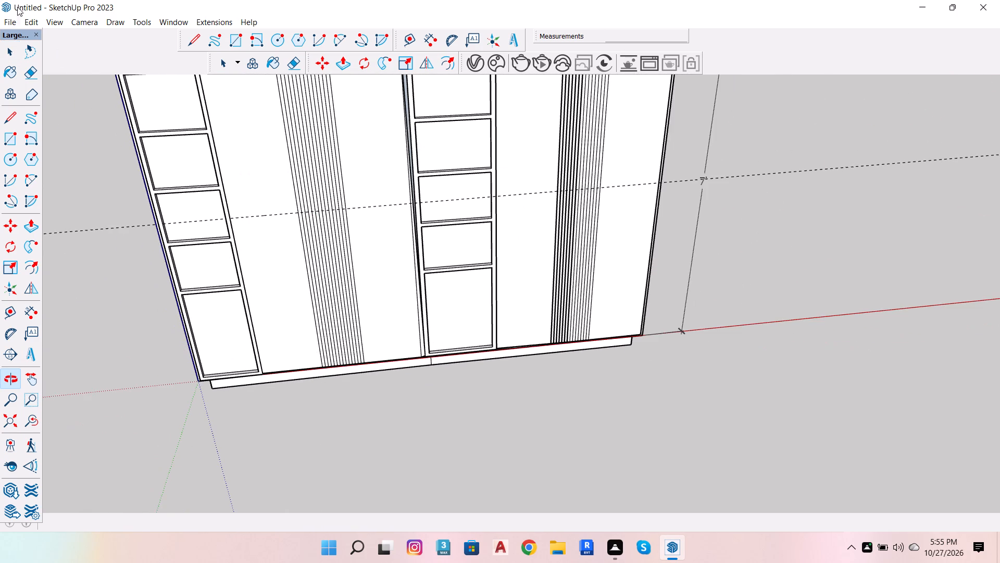
scroll(342, 401, "up", 5)
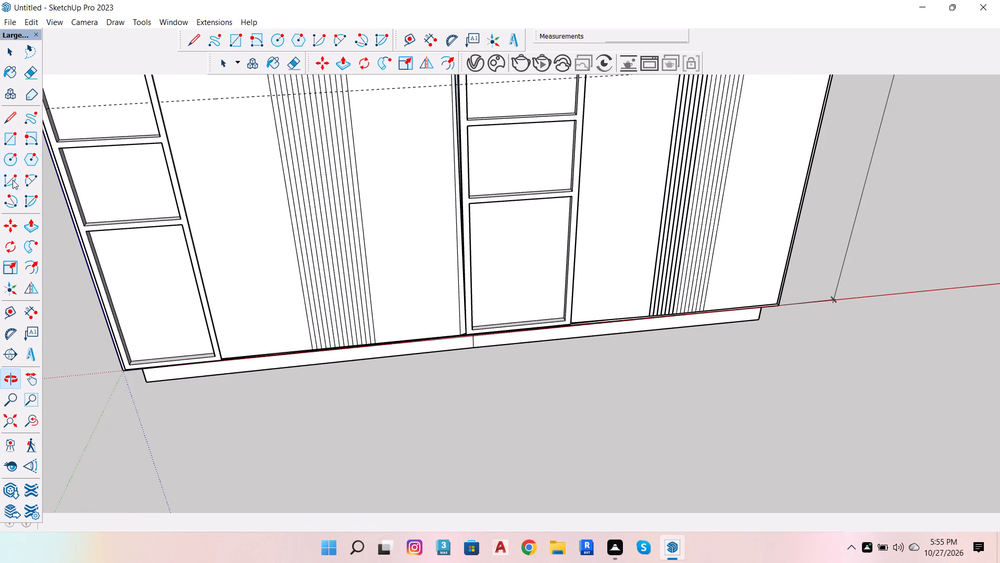
left_click(11, 114)
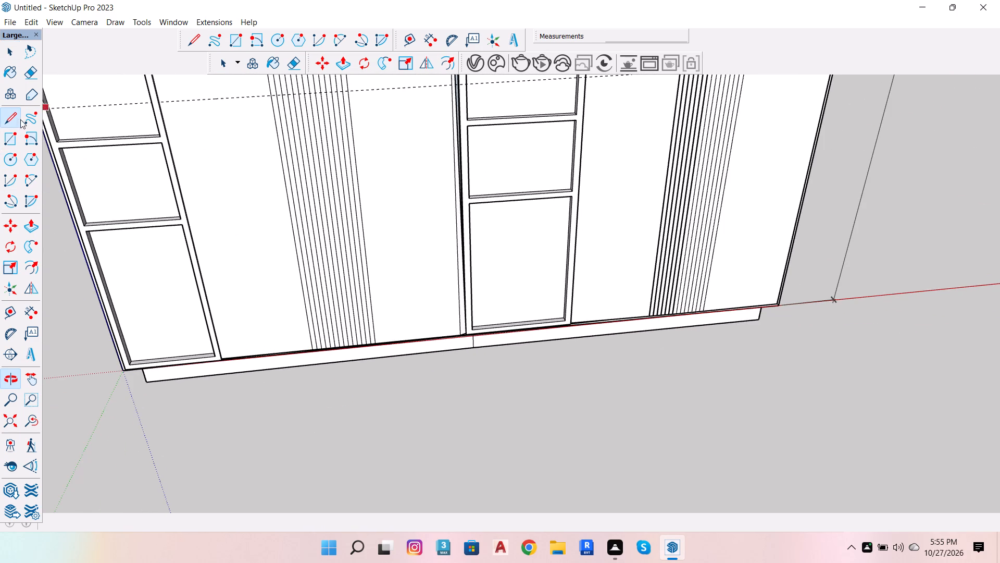
scroll(347, 348, "up", 12)
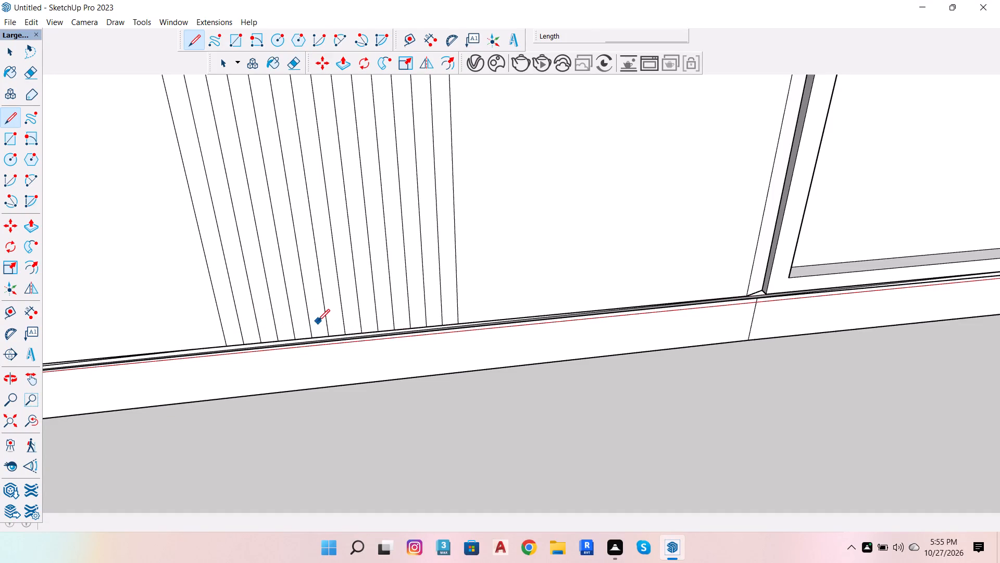
left_click(346, 335)
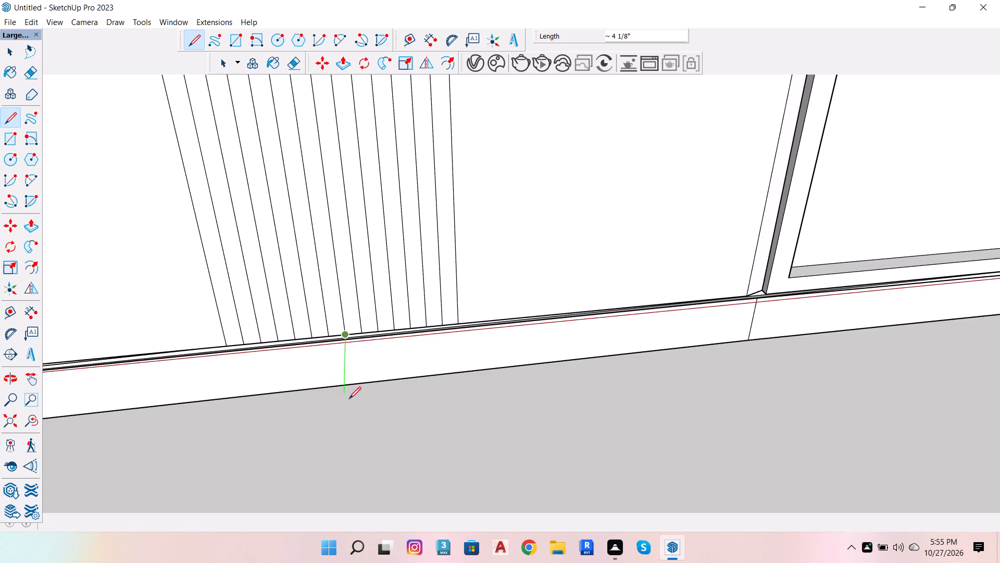
left_click(357, 432)
scroll(136, 389, "down", 6)
key("space")
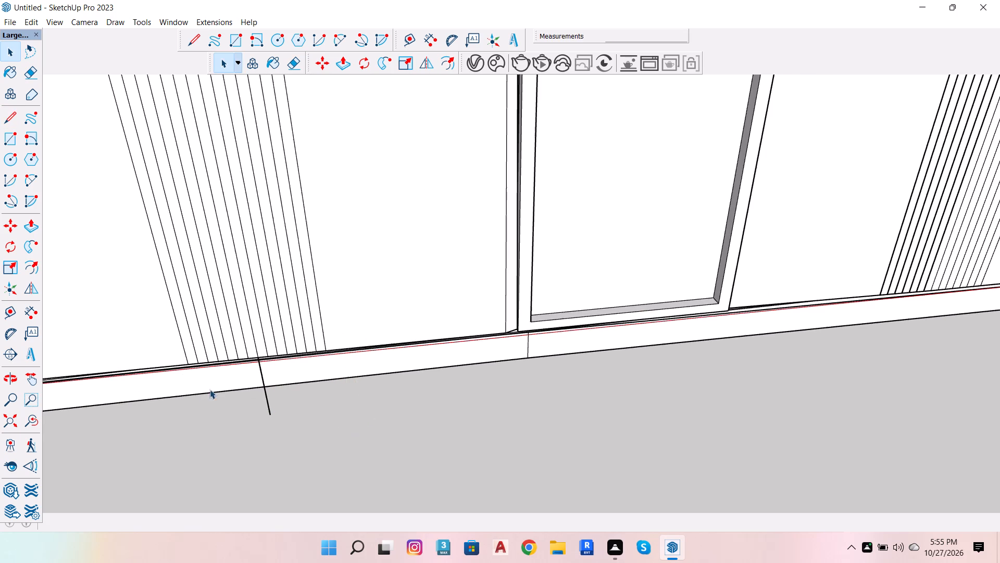
Draw a line about 5 5/8" long from the foot of the right-hand strip's middle flute line to the plinth's bottom edge.
scroll(271, 357, "up", 10)
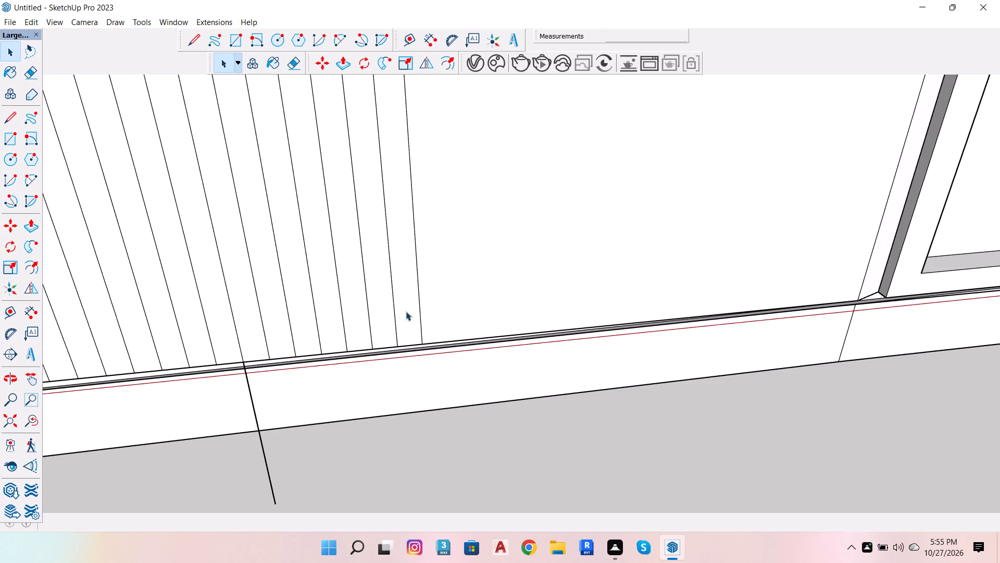
scroll(234, 347, "down", 7)
scroll(447, 347, "down", 11)
scroll(803, 293, "up", 3)
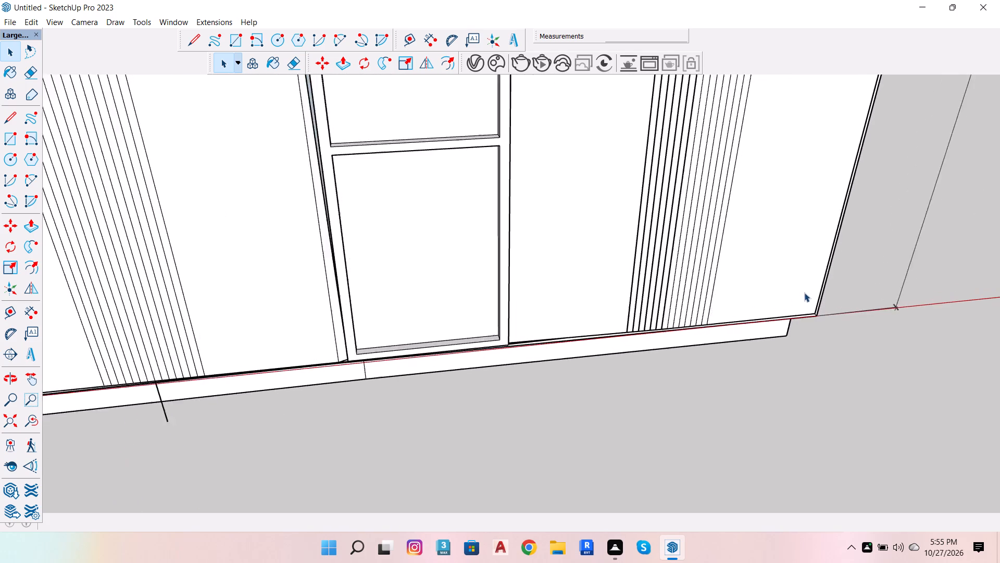
scroll(804, 292, "up", 9)
scroll(624, 343, "up", 6)
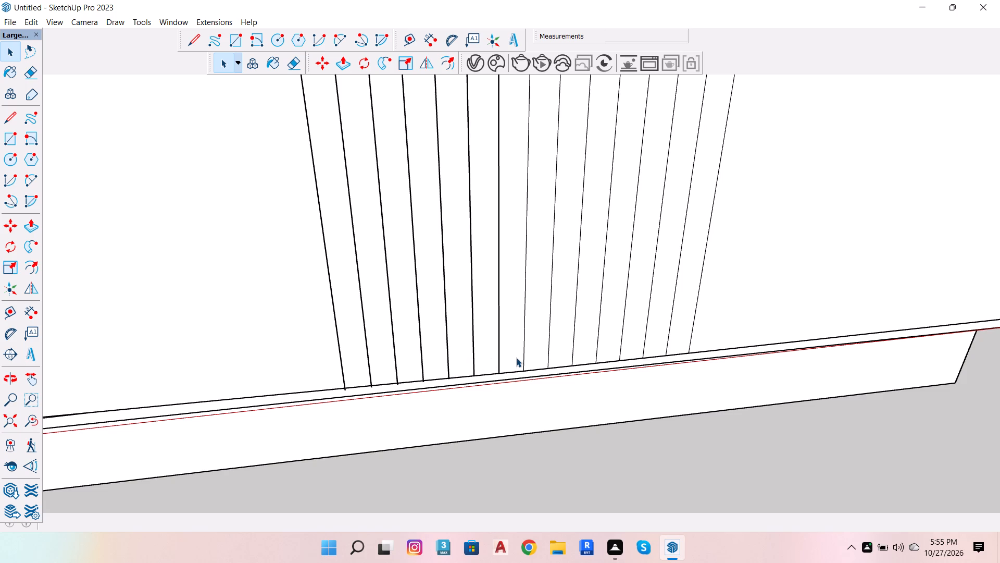
key("l")
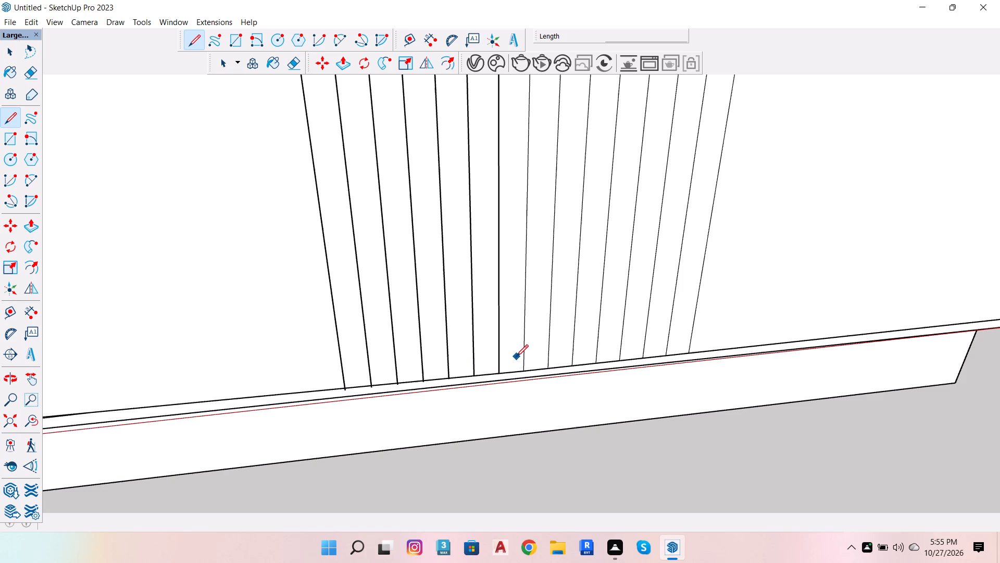
left_click(522, 370)
left_click(533, 429)
key("space")
Erase the six bold flute lines between the right-hand strip's leftmost line and its middle line.
scroll(542, 449, "down", 6)
scroll(496, 497, "down", 5)
scroll(474, 475, "up", 6)
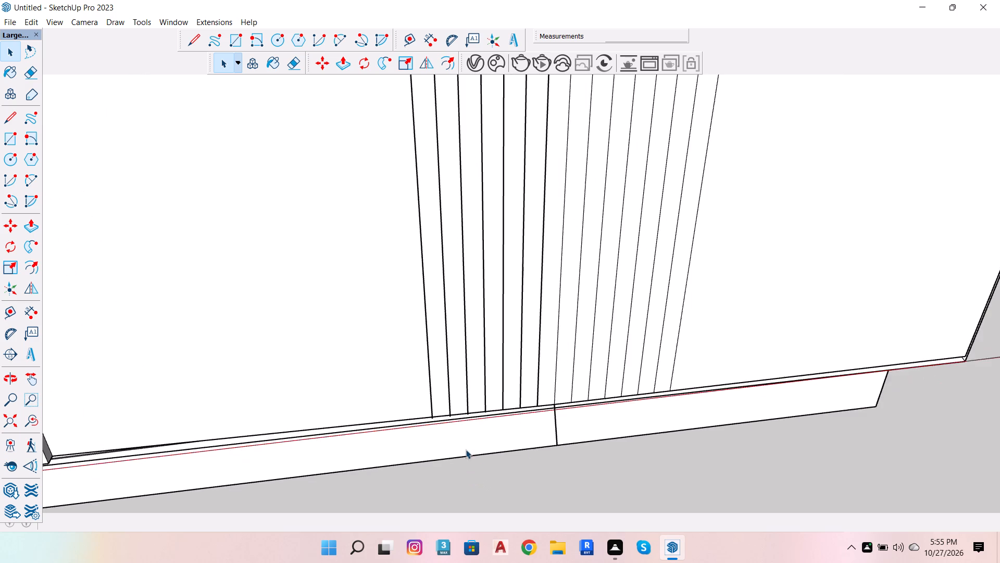
scroll(462, 446, "up", 9)
scroll(455, 380, "up", 1)
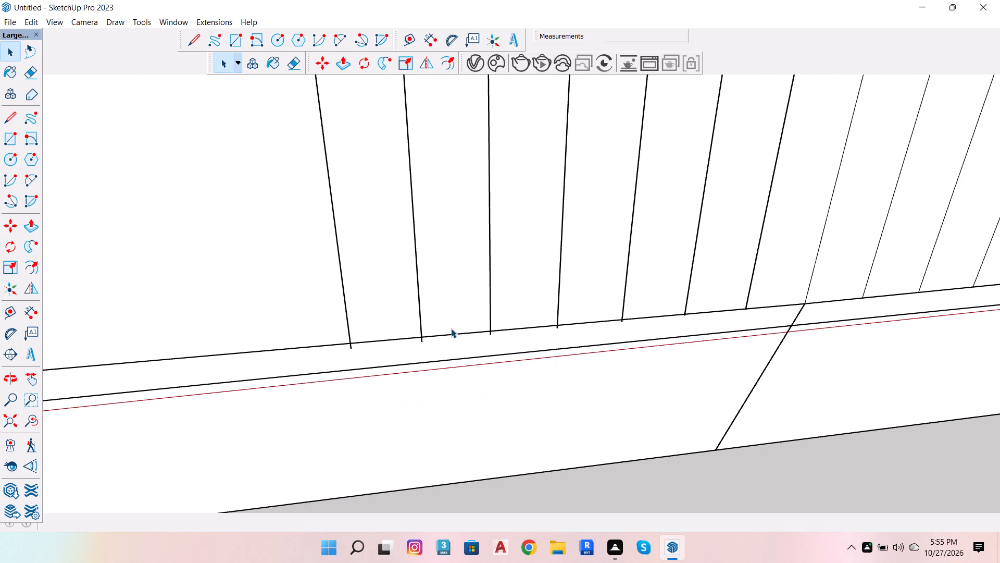
key("e")
scroll(607, 333, "up", 4)
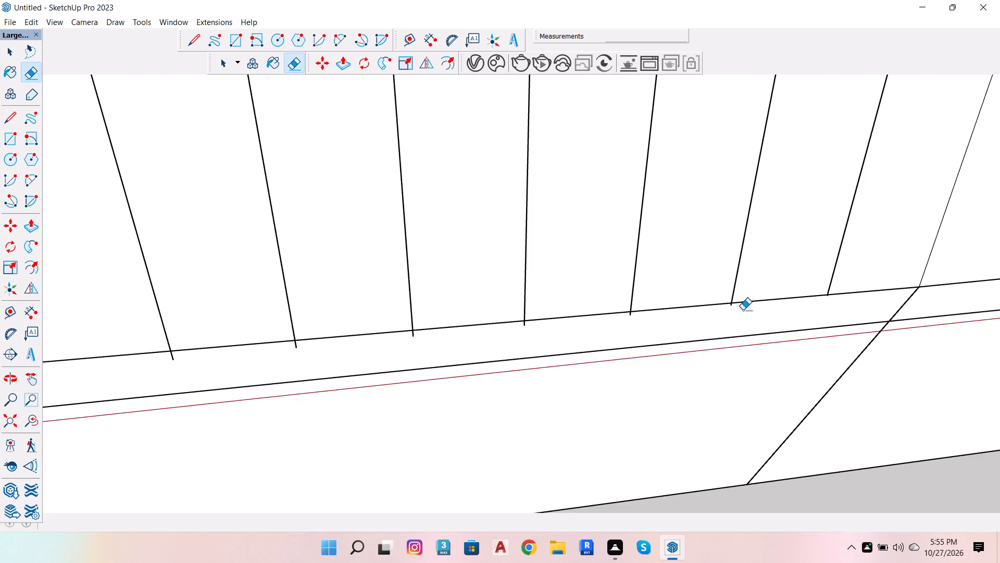
scroll(743, 310, "up", 4)
scroll(890, 292, "up", 11)
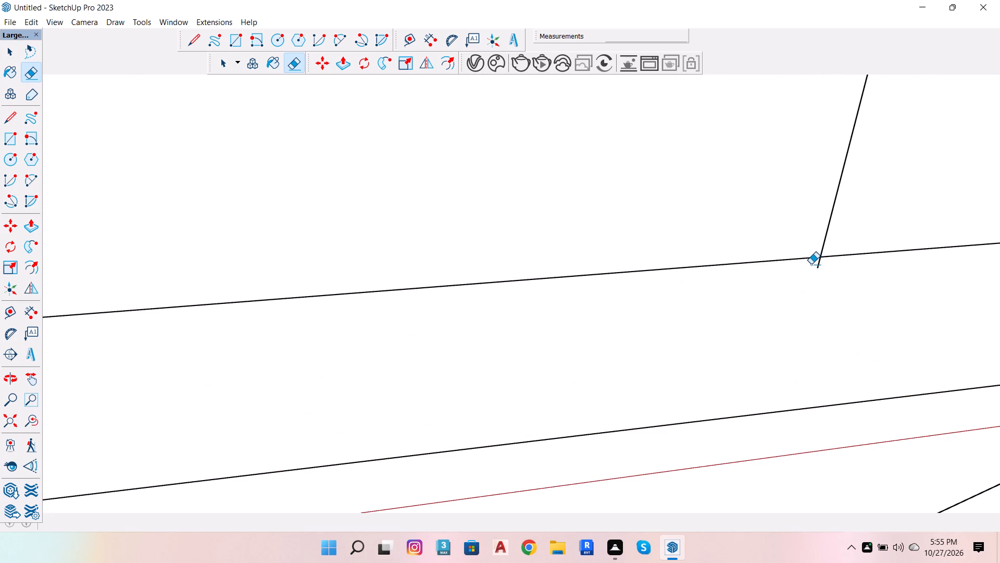
left_click_drag(815, 267, 824, 274)
scroll(434, 337, "down", 13)
scroll(566, 312, "down", 2)
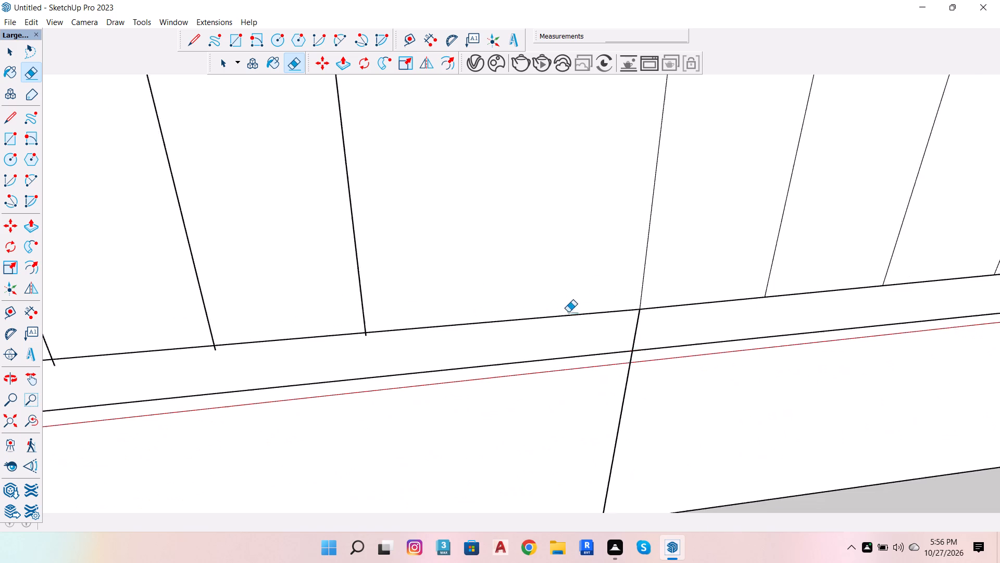
scroll(568, 312, "down", 4)
scroll(441, 329, "up", 8)
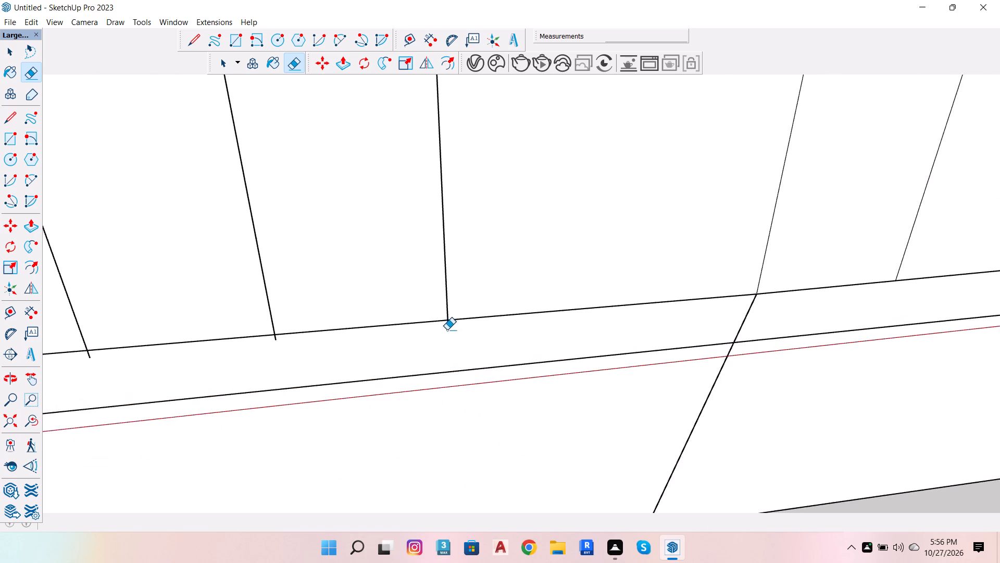
scroll(447, 330, "up", 3)
left_click_drag(453, 316, 441, 317)
scroll(538, 304, "down", 7)
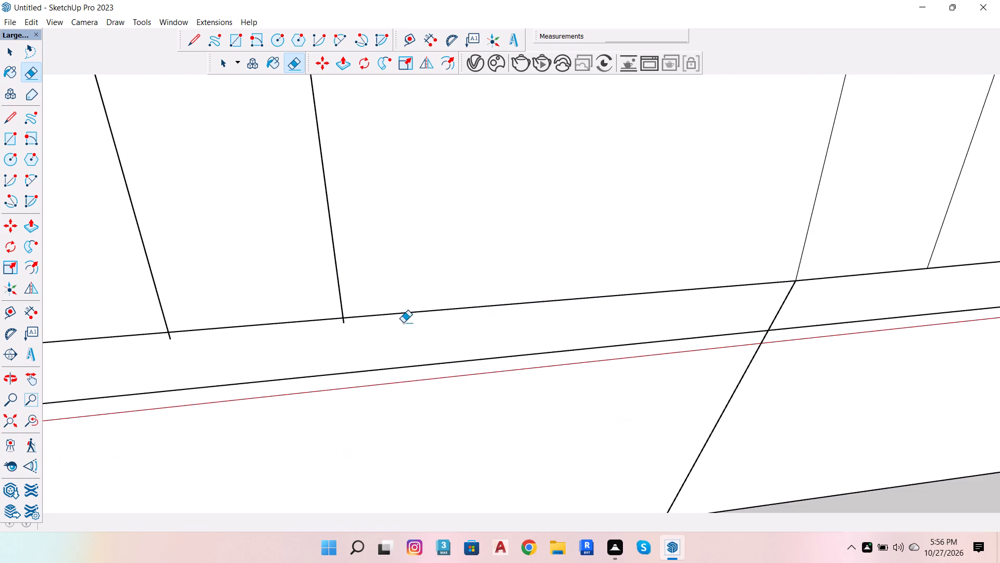
scroll(348, 324, "up", 5)
left_click(345, 323)
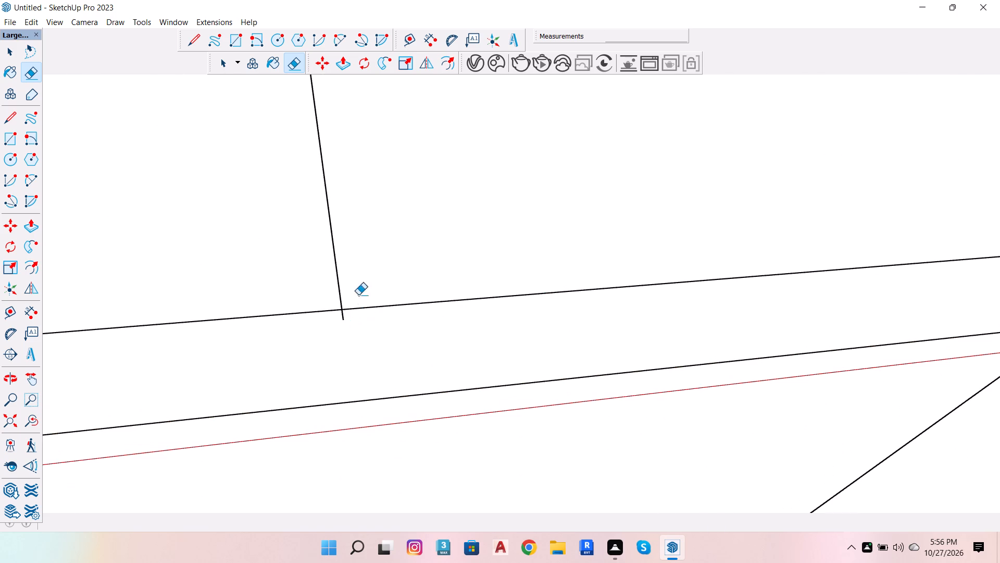
left_click_drag(340, 271, 303, 278)
scroll(589, 214, "down", 14)
left_click_drag(524, 186, 418, 200)
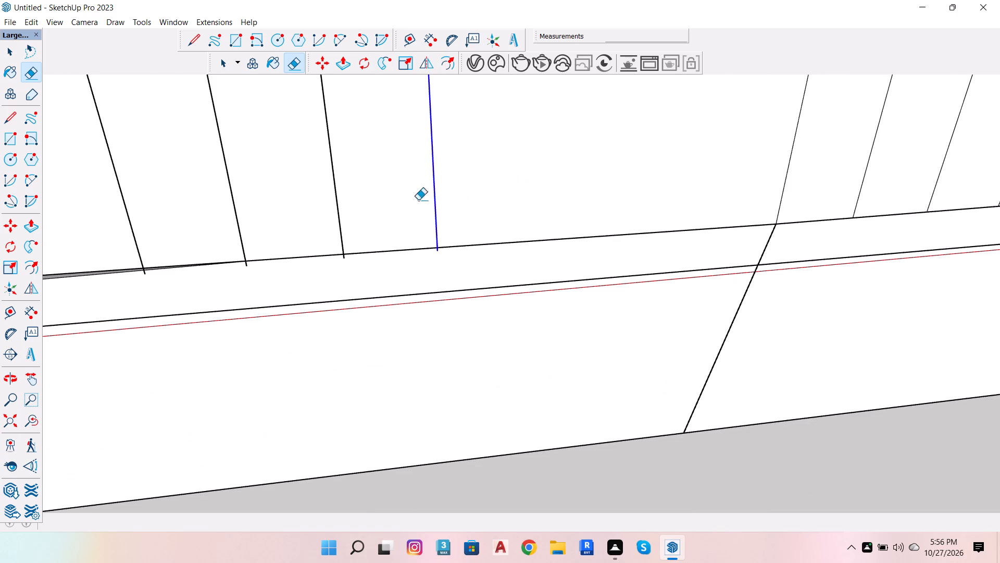
left_click_drag(418, 200, 221, 216)
Copy the right-hand strip's middle flute line 5" across to the strip's leftmost line, dividing the span into seven equal spaces.
scroll(612, 174, "down", 7)
scroll(497, 300, "down", 6)
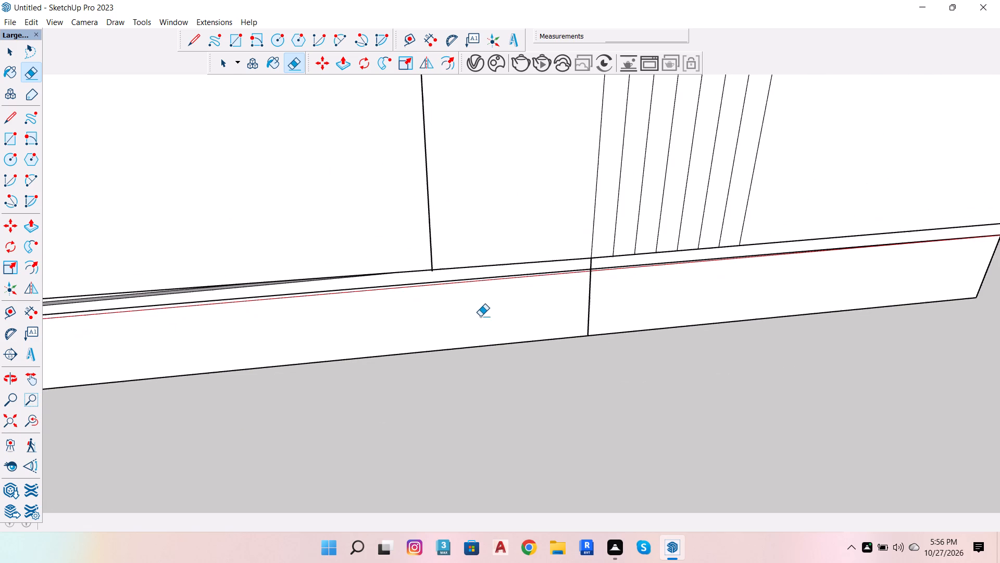
scroll(420, 271, "up", 12)
scroll(380, 329, "down", 6)
key("space")
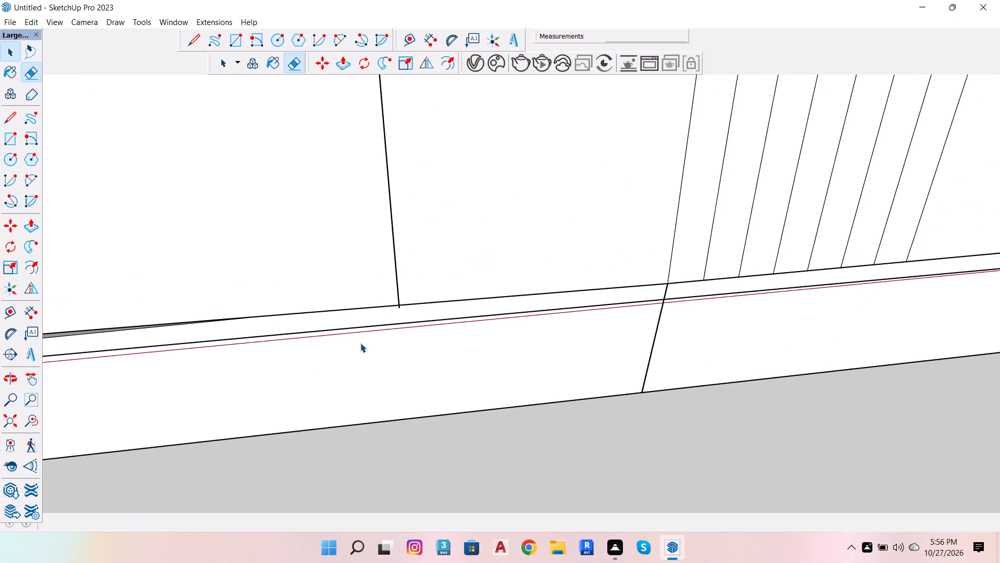
left_click(669, 262)
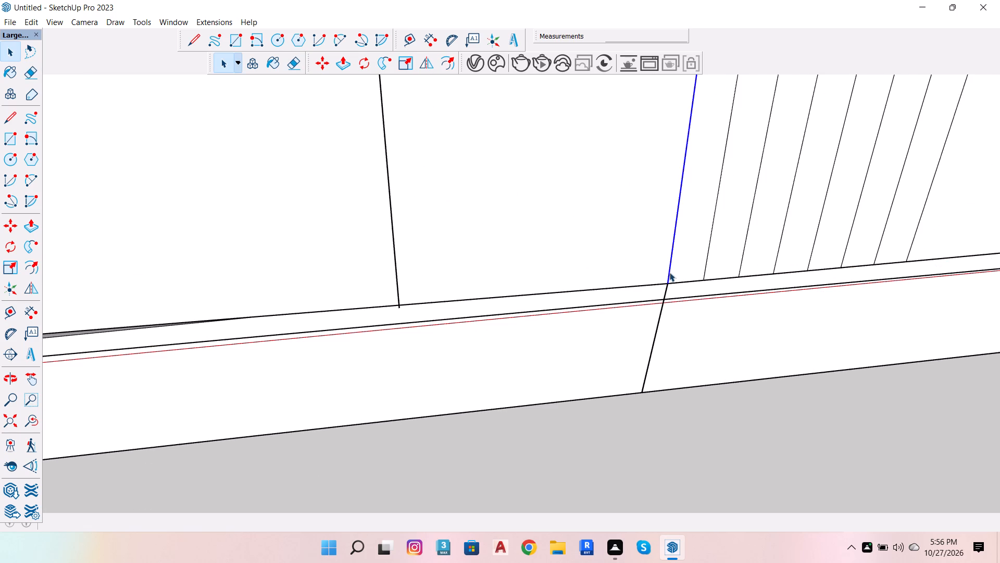
key("m")
key("space")
scroll(667, 282, "up", 2)
key("m")
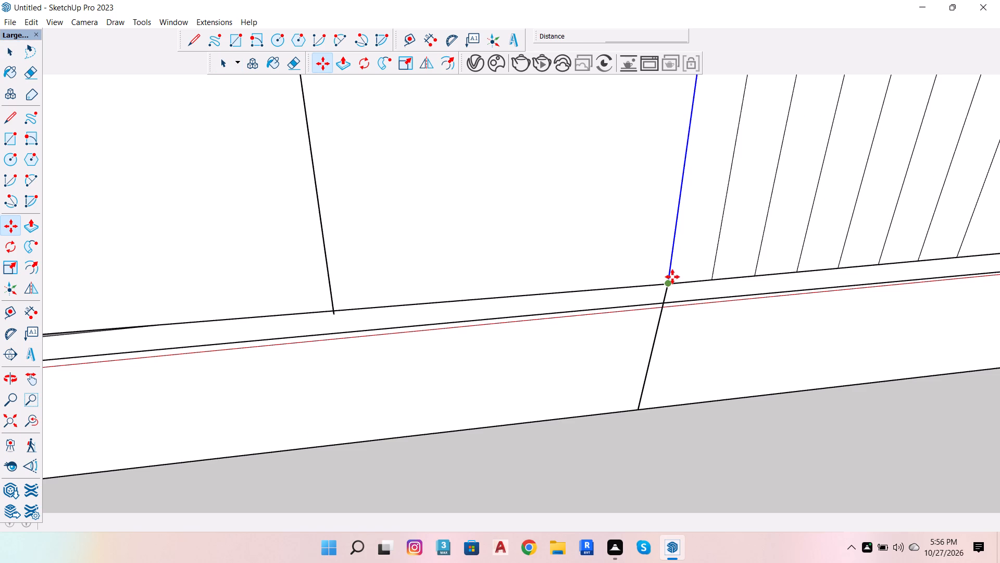
left_click(669, 284)
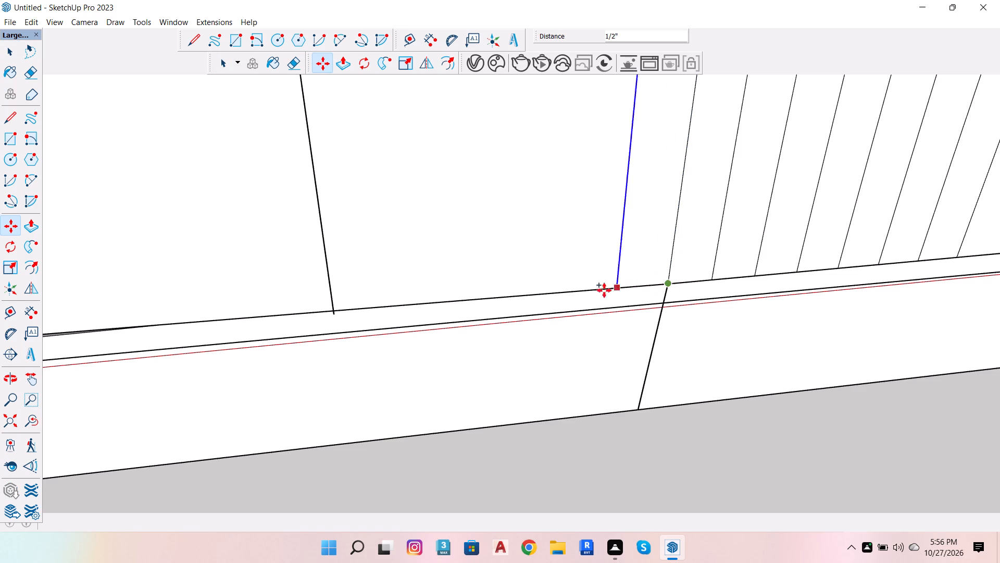
scroll(335, 307, "up", 5)
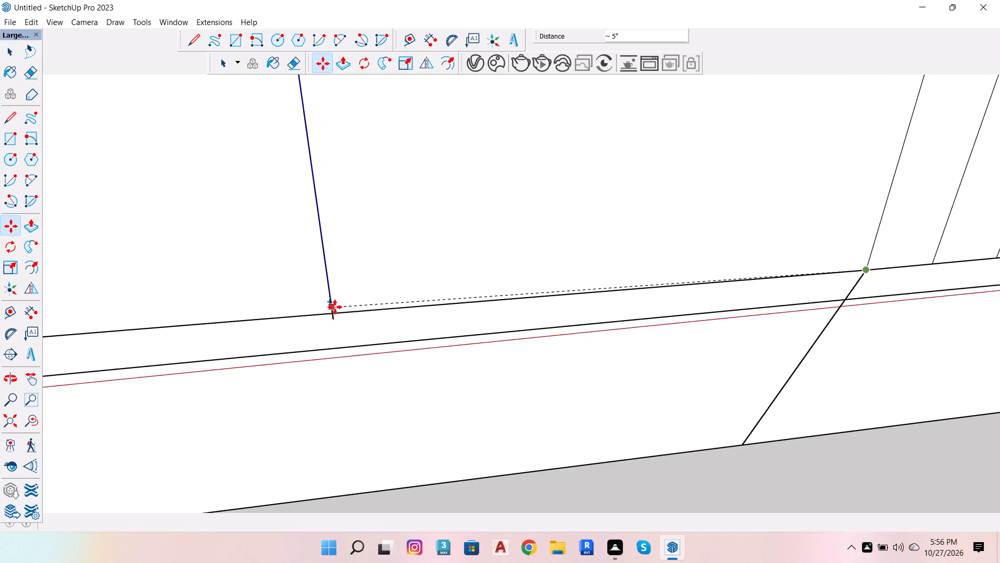
scroll(334, 316, "up", 3)
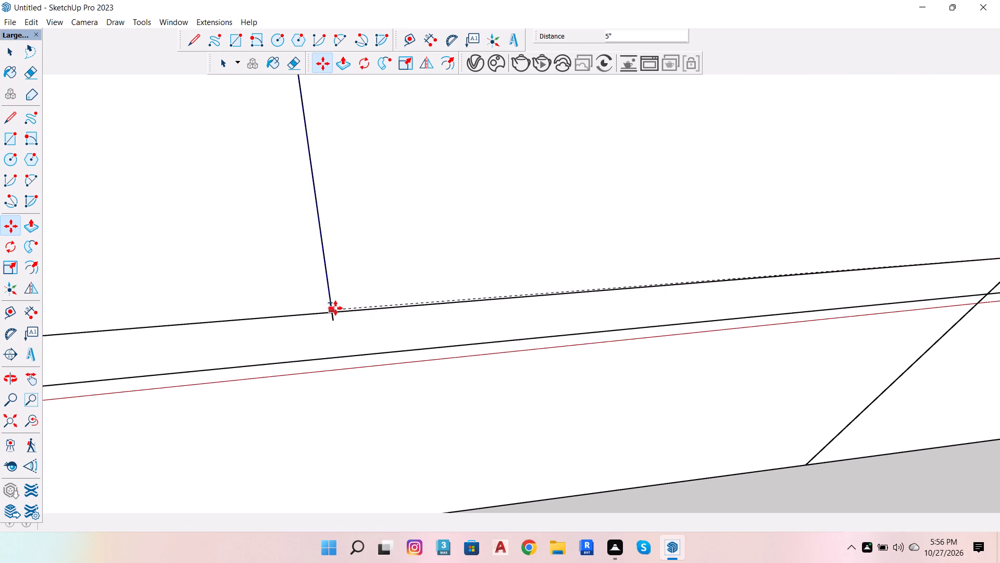
left_click(333, 311)
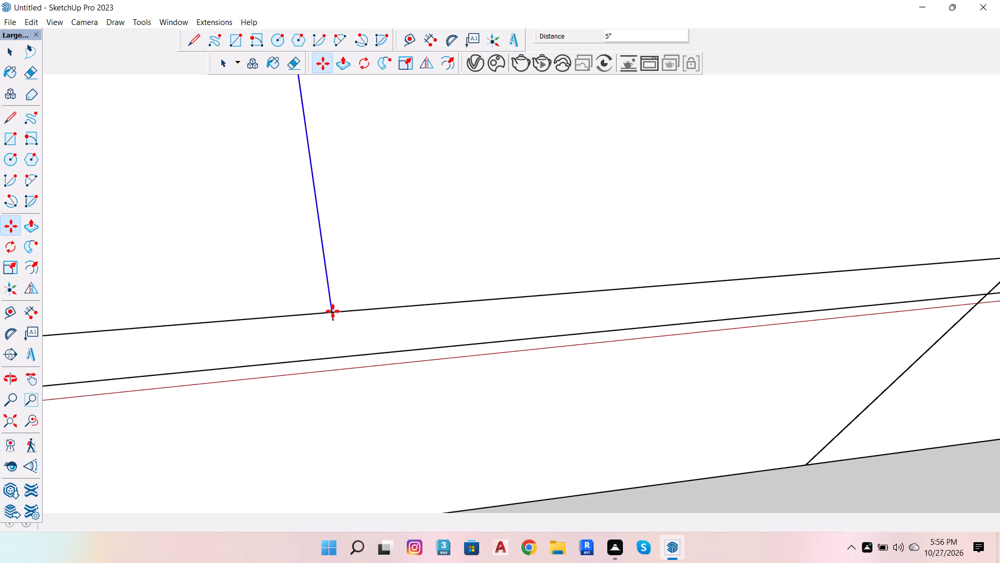
type("/7")
key("Return")
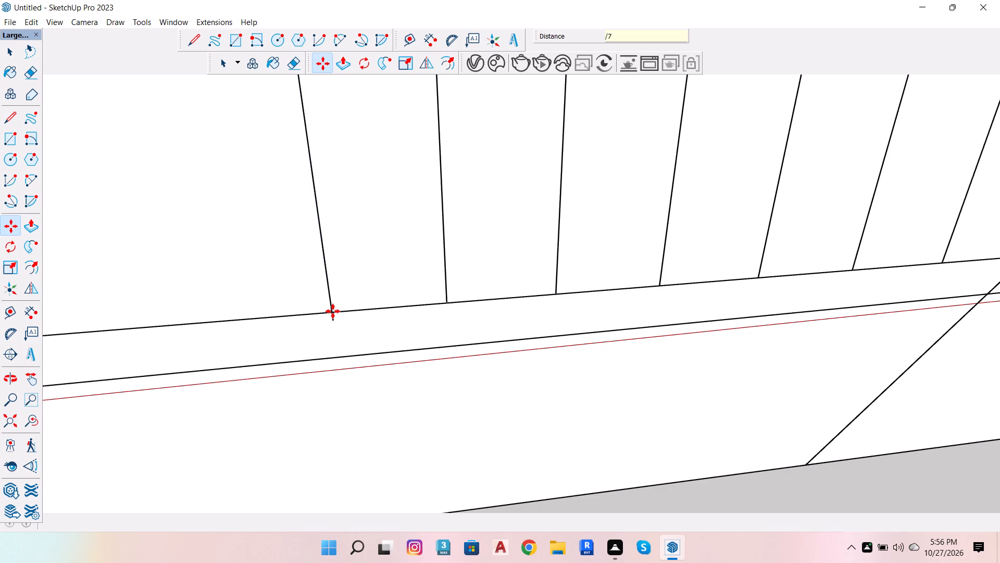
Delete the short stub of the right-hand strip's leftmost flute line that overruns the door's bottom edge.
key("space")
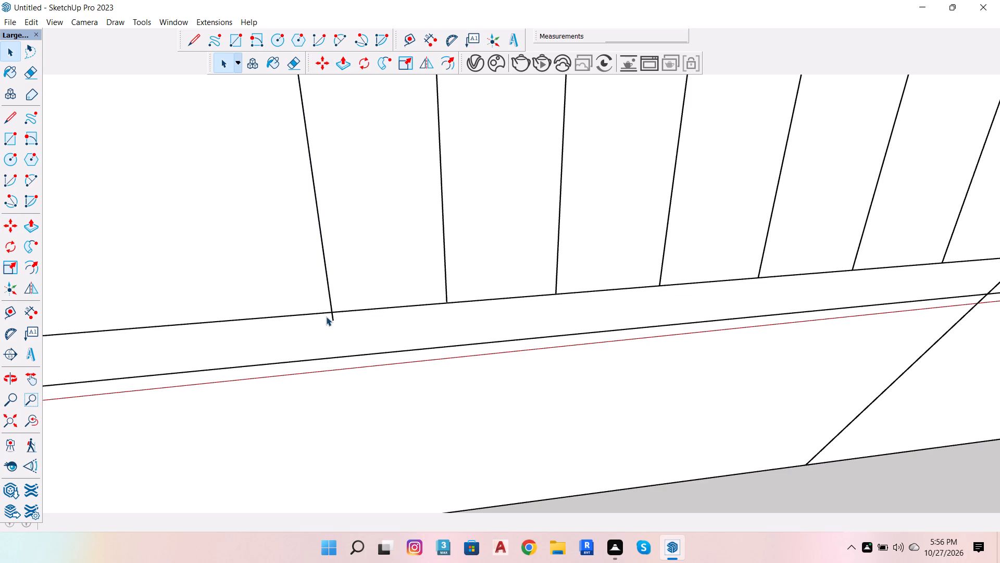
left_click(334, 316)
key("shift+Delete")
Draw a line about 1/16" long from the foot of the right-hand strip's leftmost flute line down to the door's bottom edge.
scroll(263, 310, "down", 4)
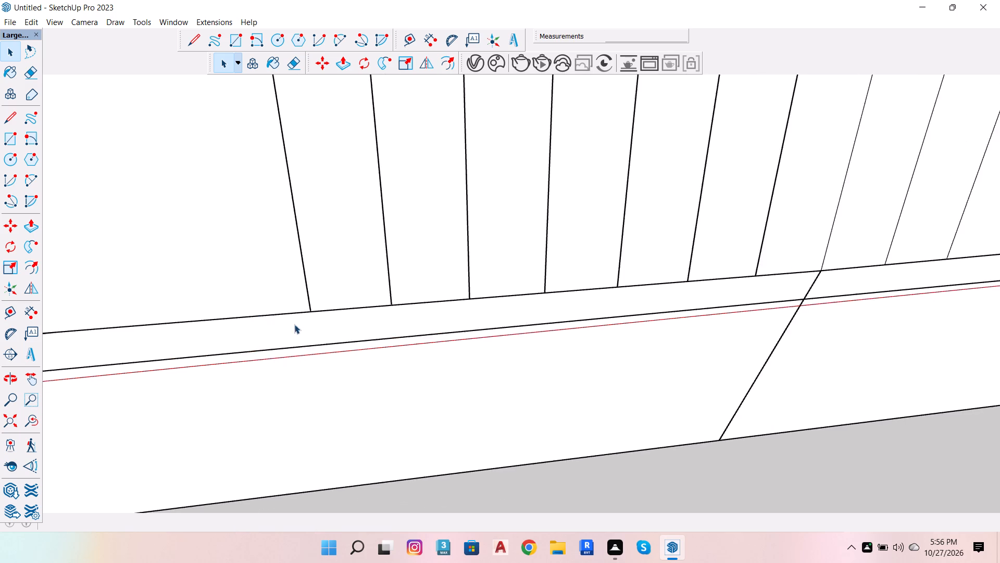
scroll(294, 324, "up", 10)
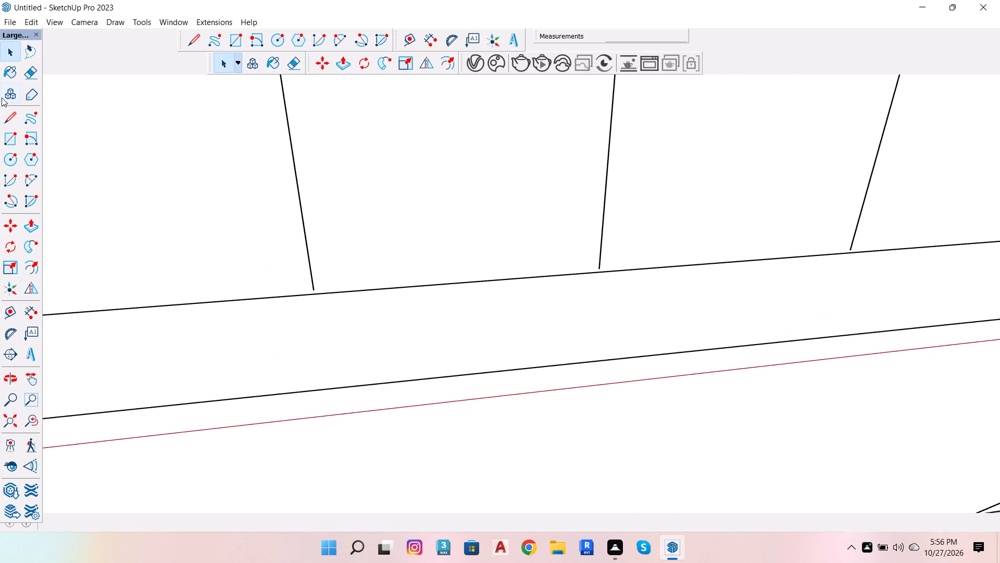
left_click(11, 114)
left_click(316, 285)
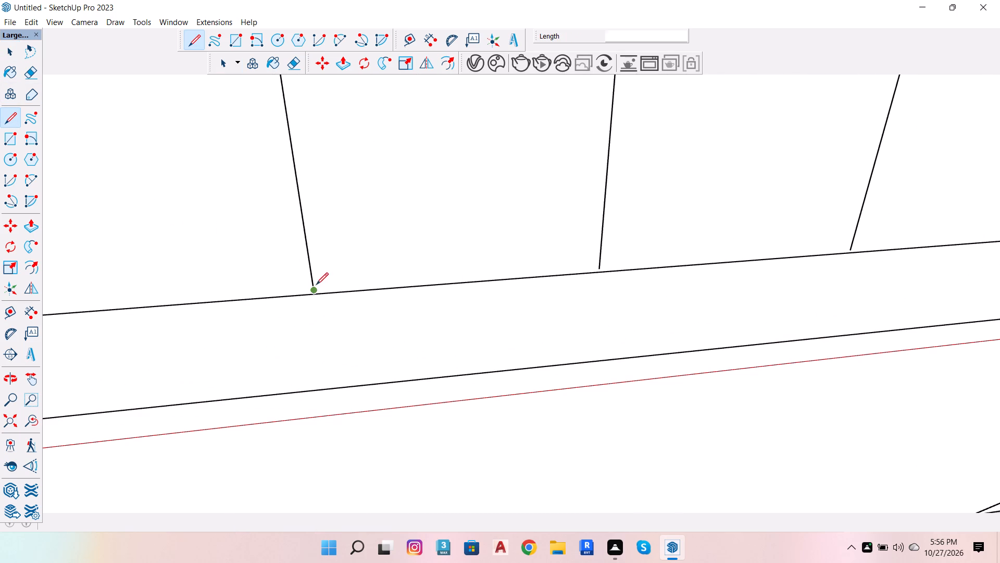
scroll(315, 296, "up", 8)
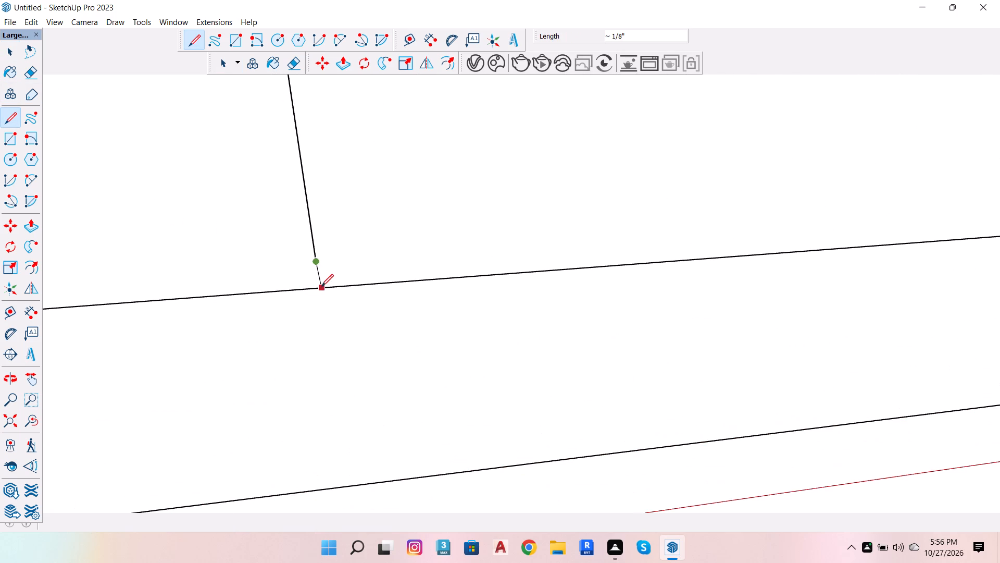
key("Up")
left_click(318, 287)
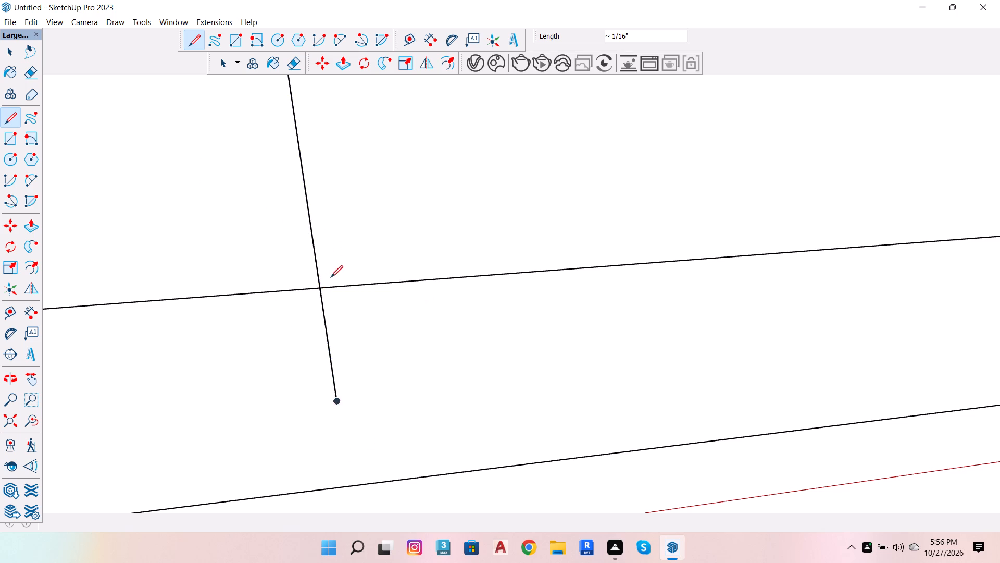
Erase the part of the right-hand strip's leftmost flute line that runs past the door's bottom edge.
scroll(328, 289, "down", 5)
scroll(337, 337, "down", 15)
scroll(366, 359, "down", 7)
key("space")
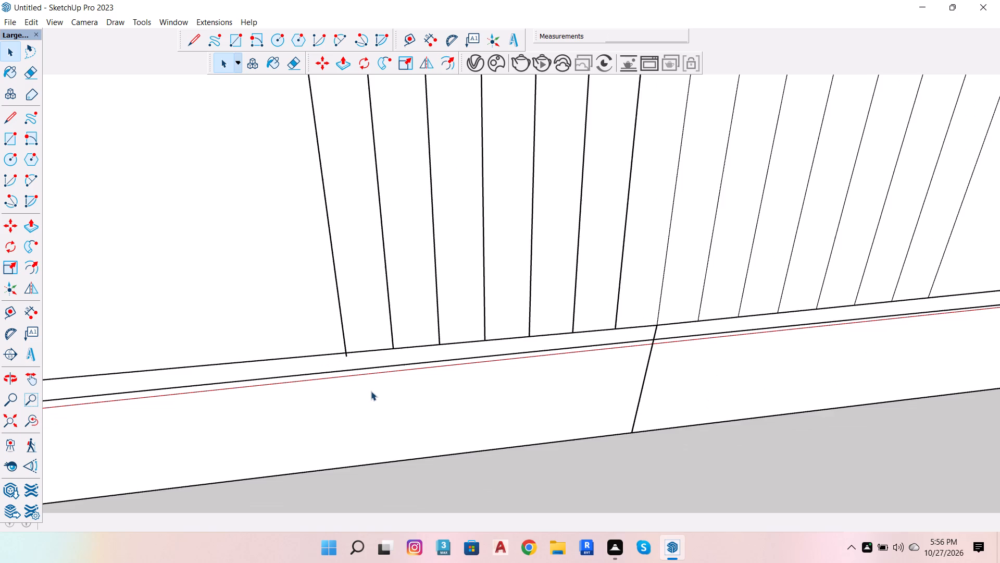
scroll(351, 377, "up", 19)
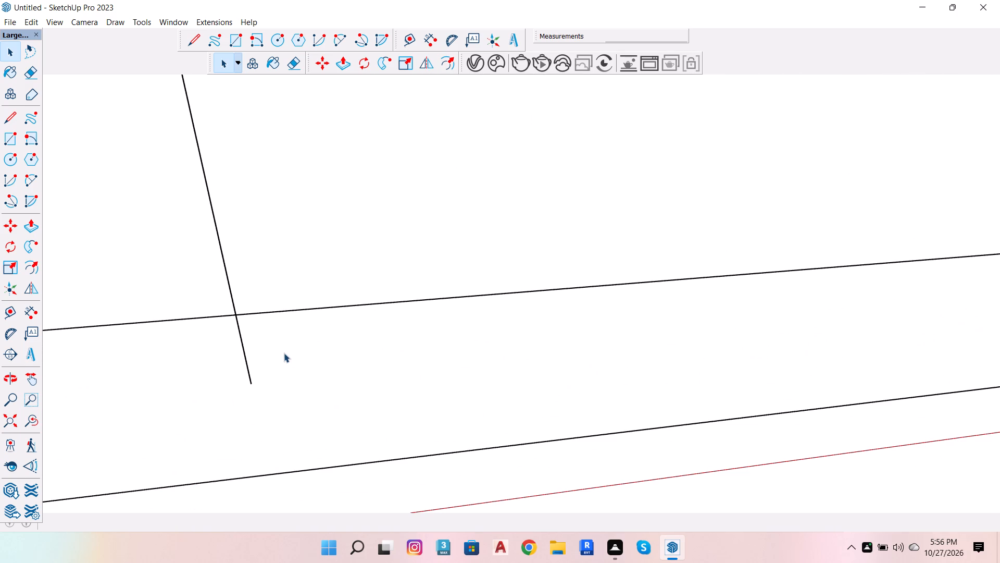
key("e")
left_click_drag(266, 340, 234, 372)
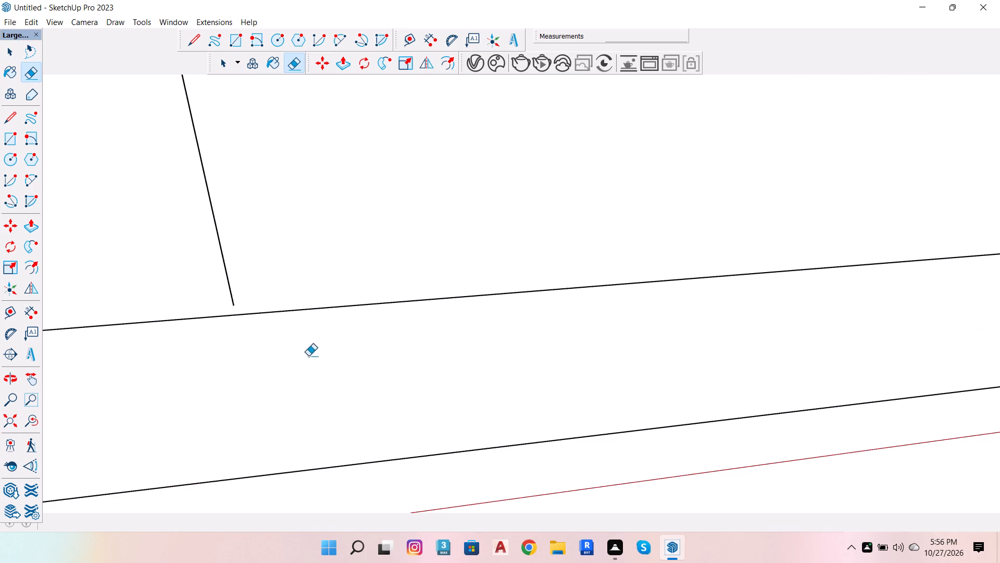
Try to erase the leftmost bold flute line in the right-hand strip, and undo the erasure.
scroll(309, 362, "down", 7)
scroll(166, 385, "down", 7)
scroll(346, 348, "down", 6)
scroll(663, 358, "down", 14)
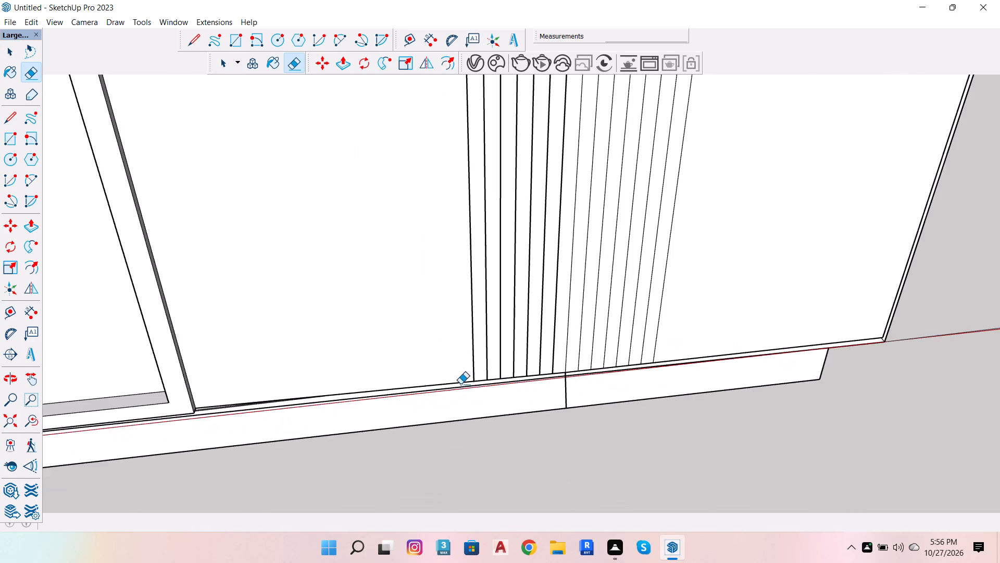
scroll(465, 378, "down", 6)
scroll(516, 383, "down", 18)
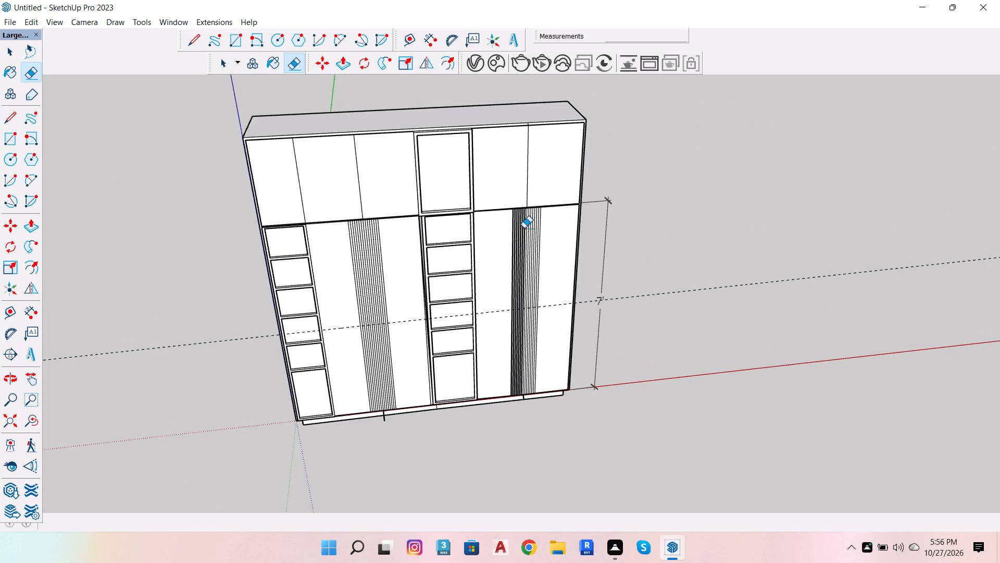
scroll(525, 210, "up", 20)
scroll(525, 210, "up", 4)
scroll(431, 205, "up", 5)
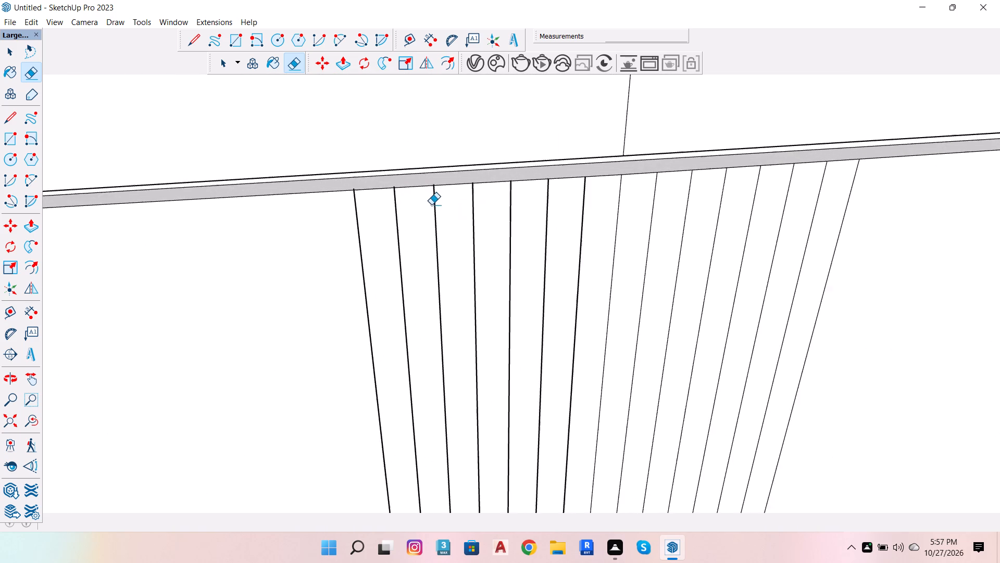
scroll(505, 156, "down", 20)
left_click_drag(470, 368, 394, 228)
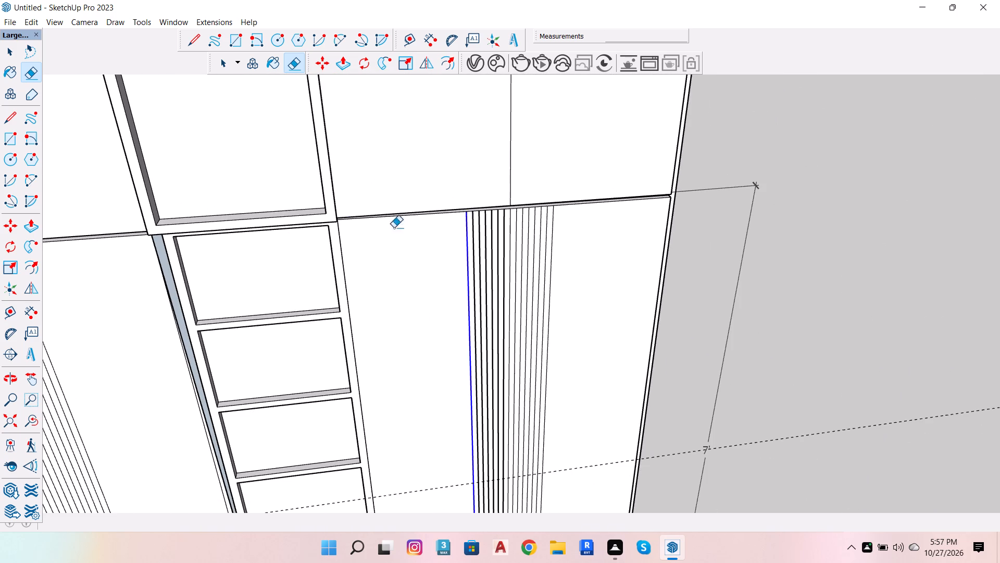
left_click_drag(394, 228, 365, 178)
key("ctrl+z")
Draw a short line joining the foot of the bold flute line beside the right-hand strip's middle line to the door's bottom edge.
scroll(425, 246, "down", 8)
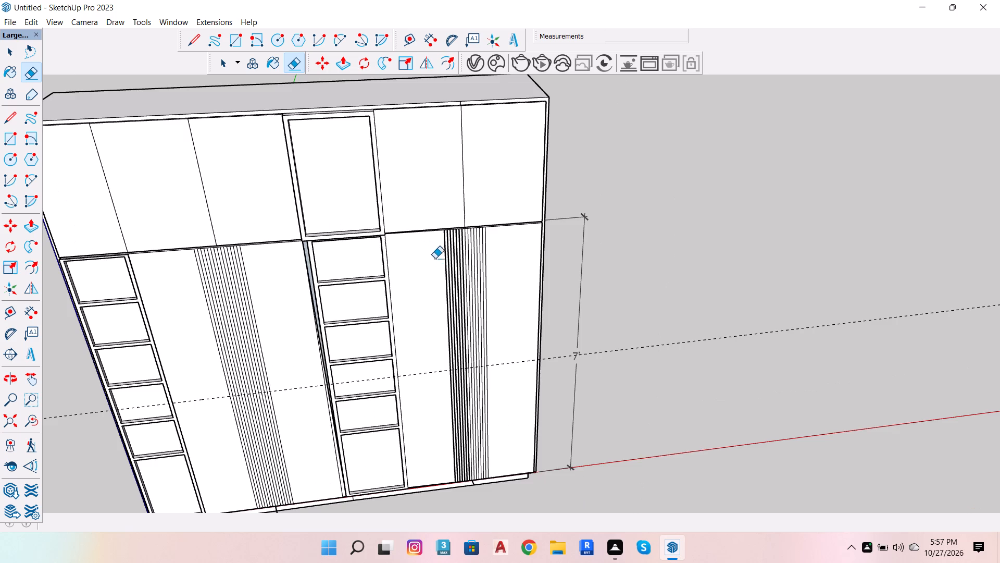
scroll(443, 238, "down", 7)
scroll(418, 394, "up", 5)
scroll(456, 415, "up", 7)
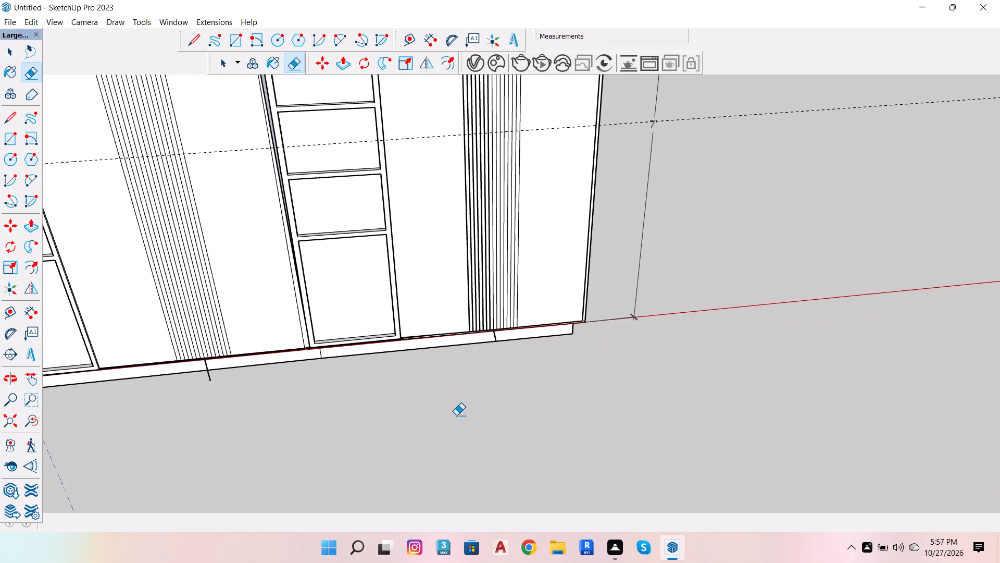
key("o")
left_click_drag(479, 420, 353, 218)
scroll(458, 402, "up", 9)
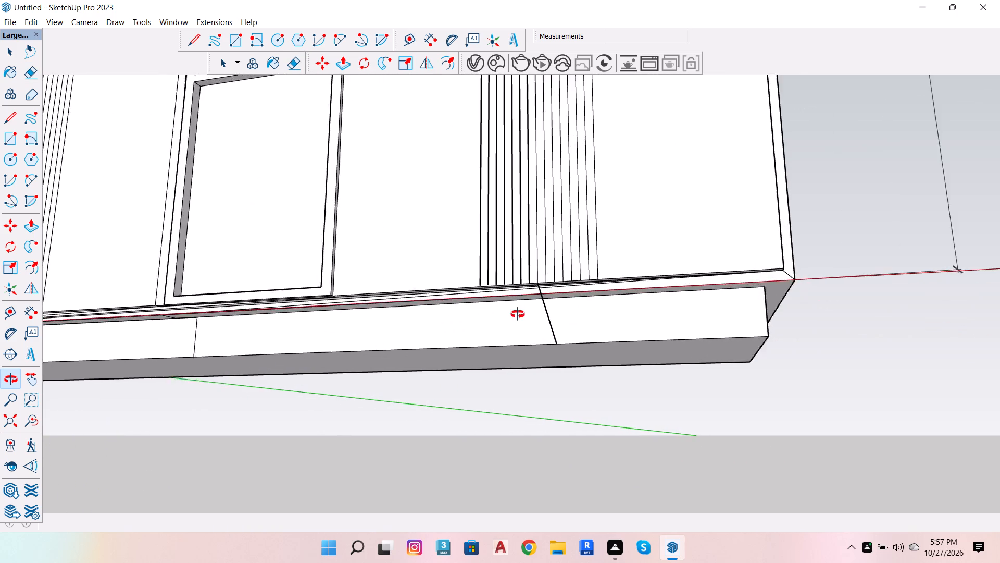
scroll(518, 314, "up", 3)
scroll(529, 250, "up", 6)
scroll(514, 301, "up", 10)
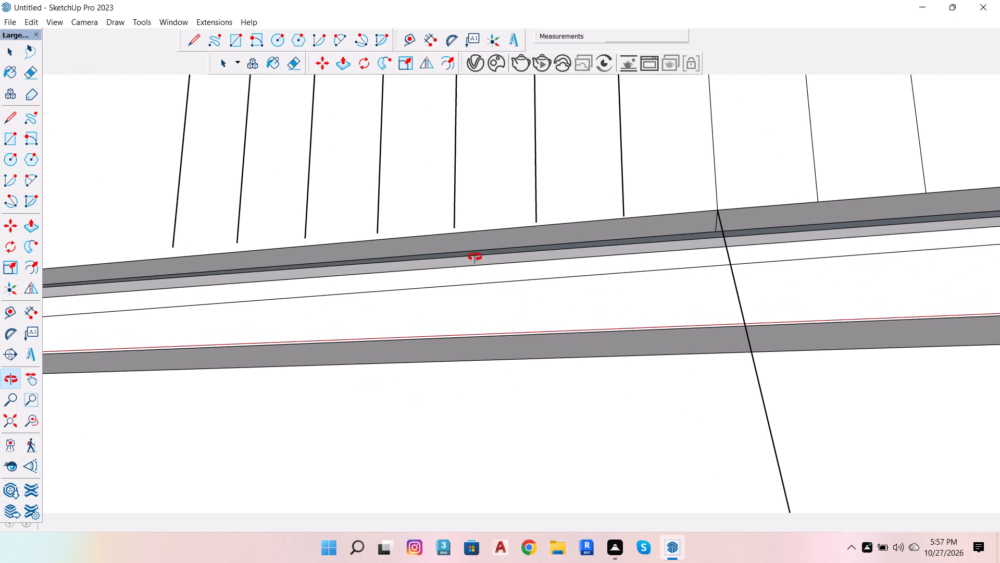
scroll(431, 223, "up", 3)
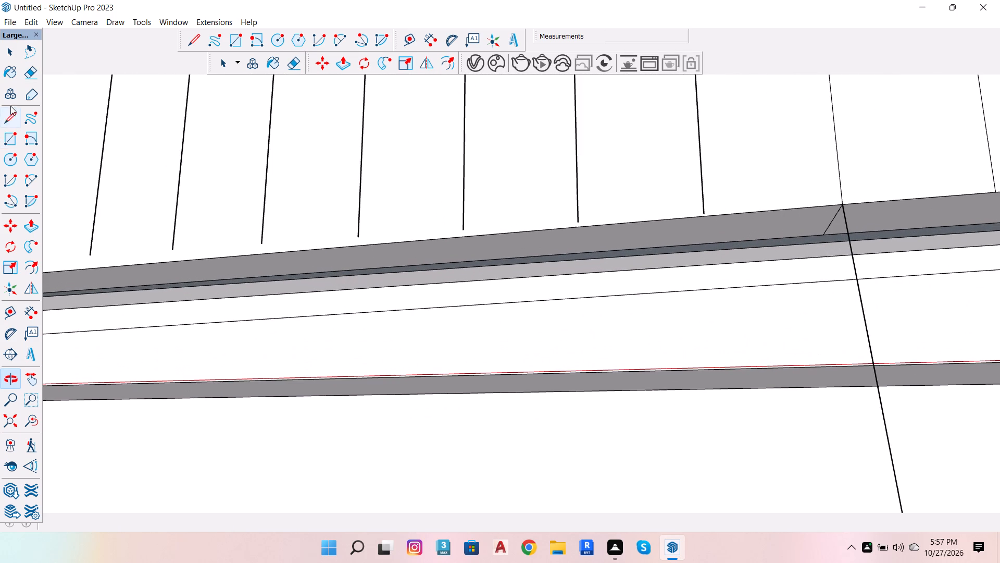
left_click(13, 114)
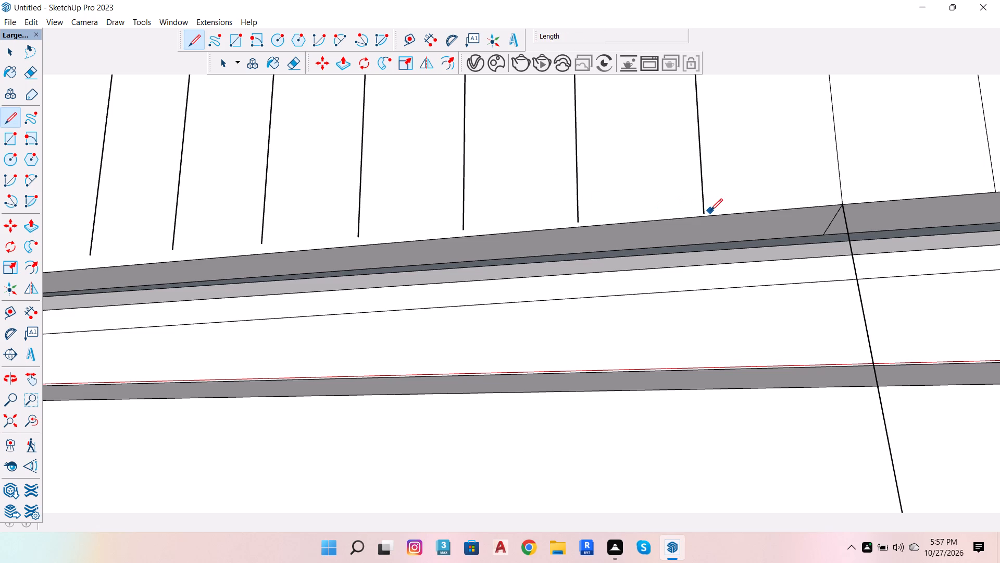
scroll(701, 215, "up", 20)
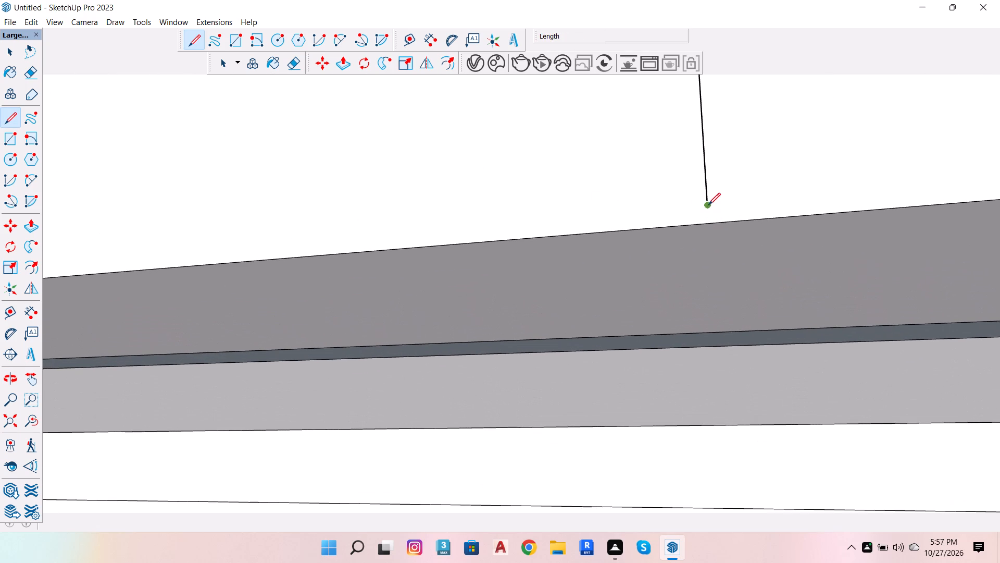
left_click(706, 203)
left_click(708, 225)
scroll(749, 219, "down", 5)
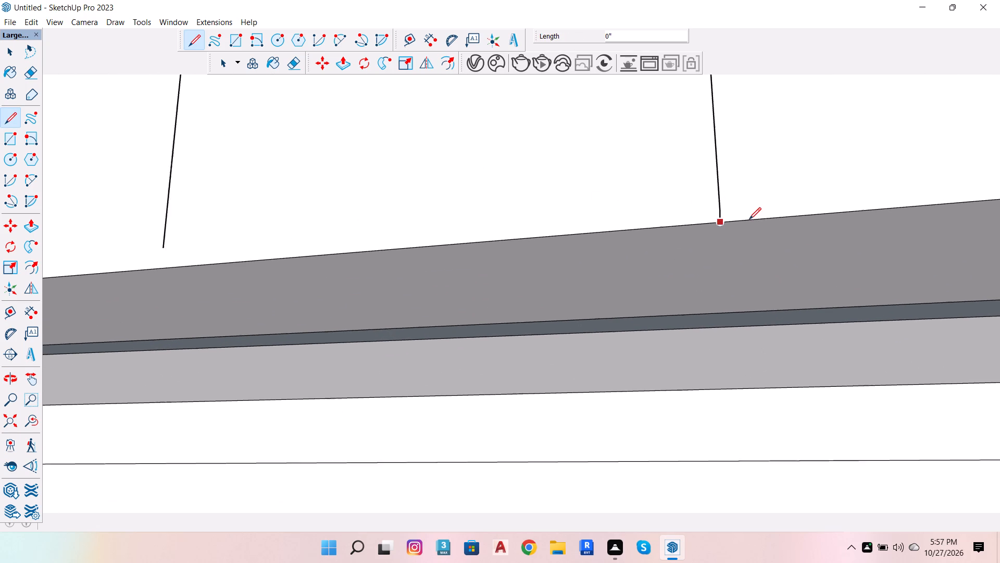
key("space")
scroll(705, 259, "down", 7)
key("space")
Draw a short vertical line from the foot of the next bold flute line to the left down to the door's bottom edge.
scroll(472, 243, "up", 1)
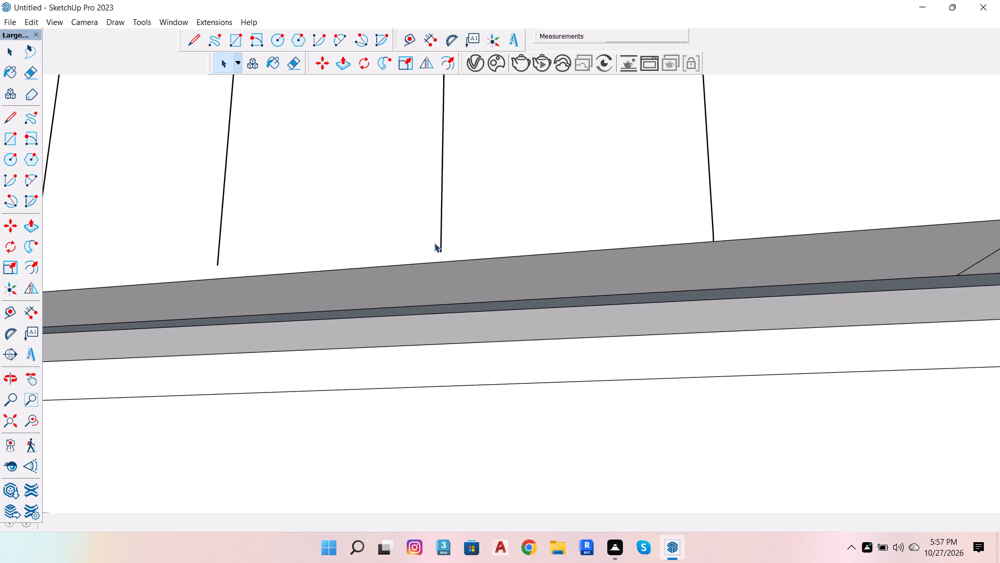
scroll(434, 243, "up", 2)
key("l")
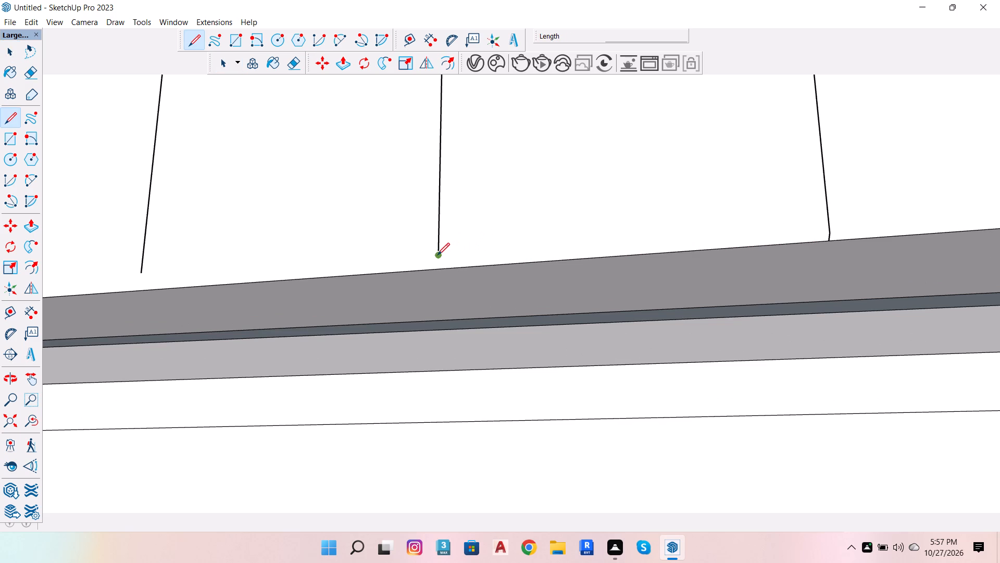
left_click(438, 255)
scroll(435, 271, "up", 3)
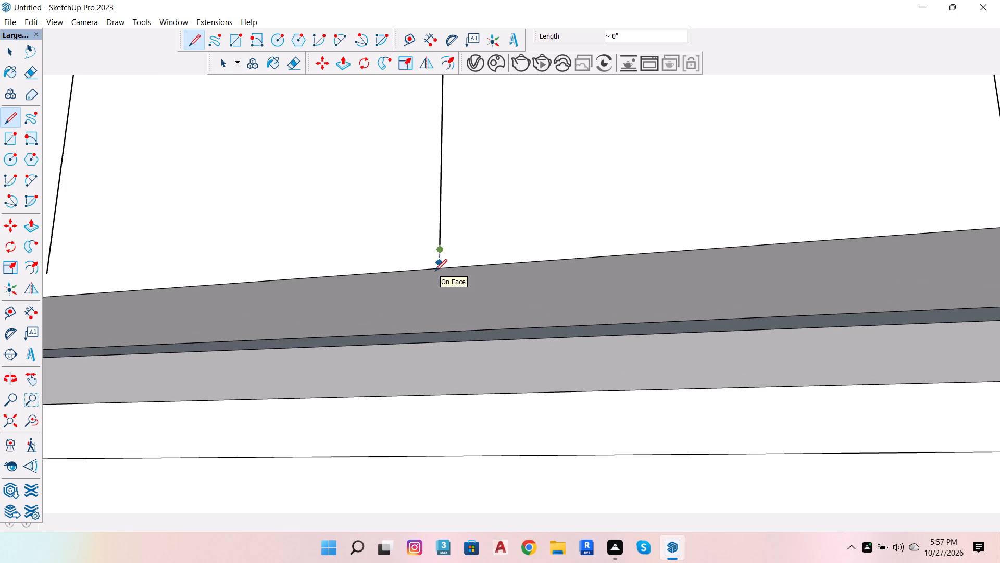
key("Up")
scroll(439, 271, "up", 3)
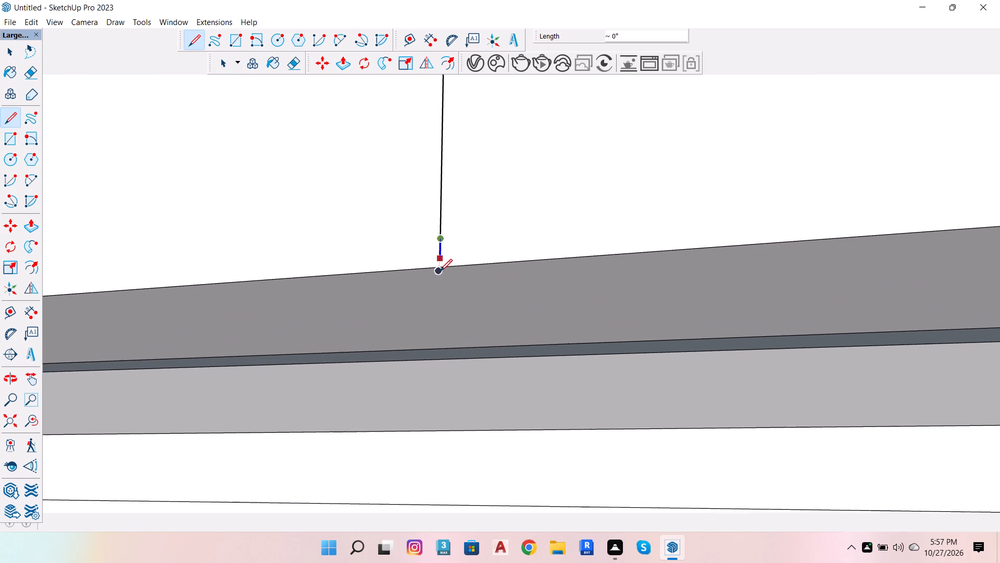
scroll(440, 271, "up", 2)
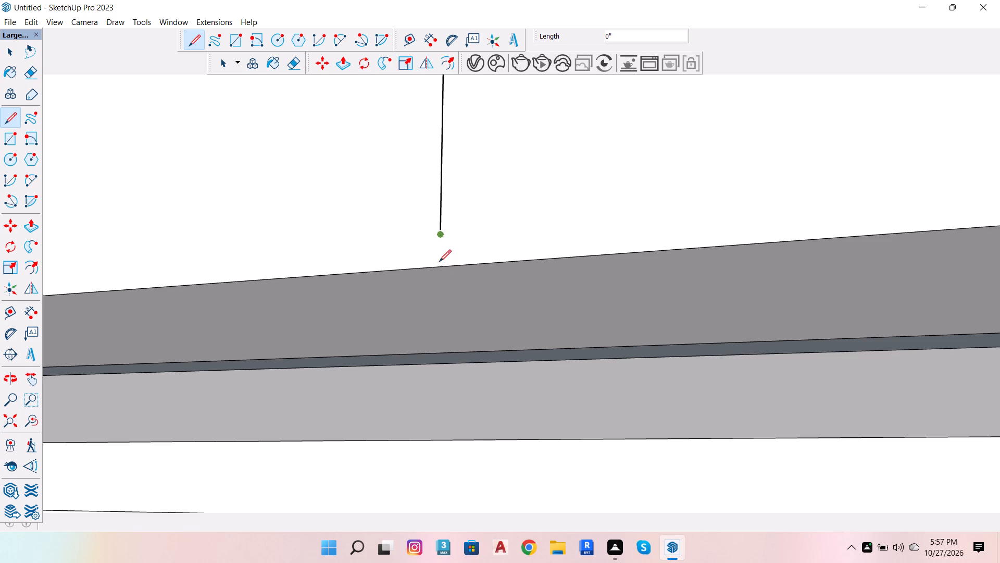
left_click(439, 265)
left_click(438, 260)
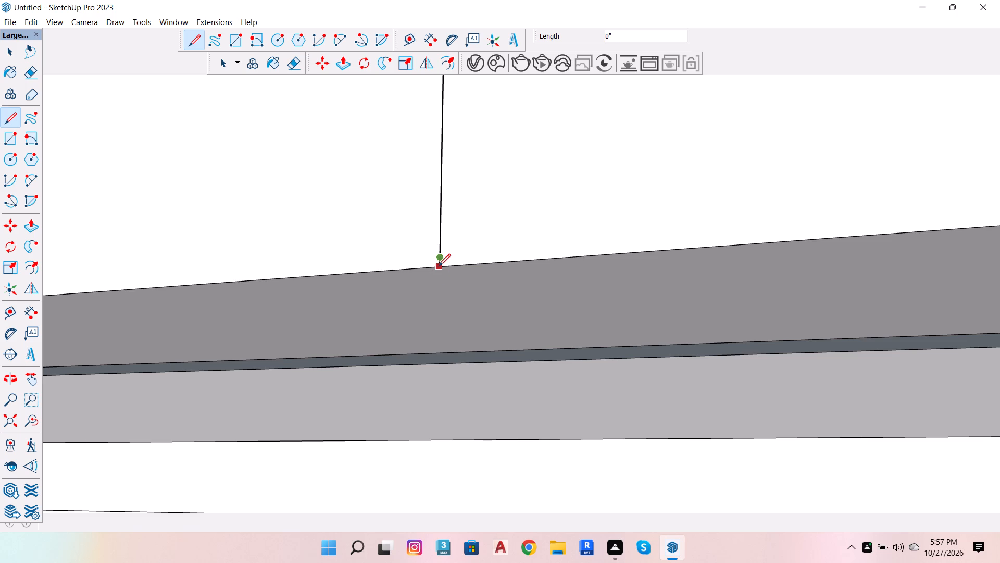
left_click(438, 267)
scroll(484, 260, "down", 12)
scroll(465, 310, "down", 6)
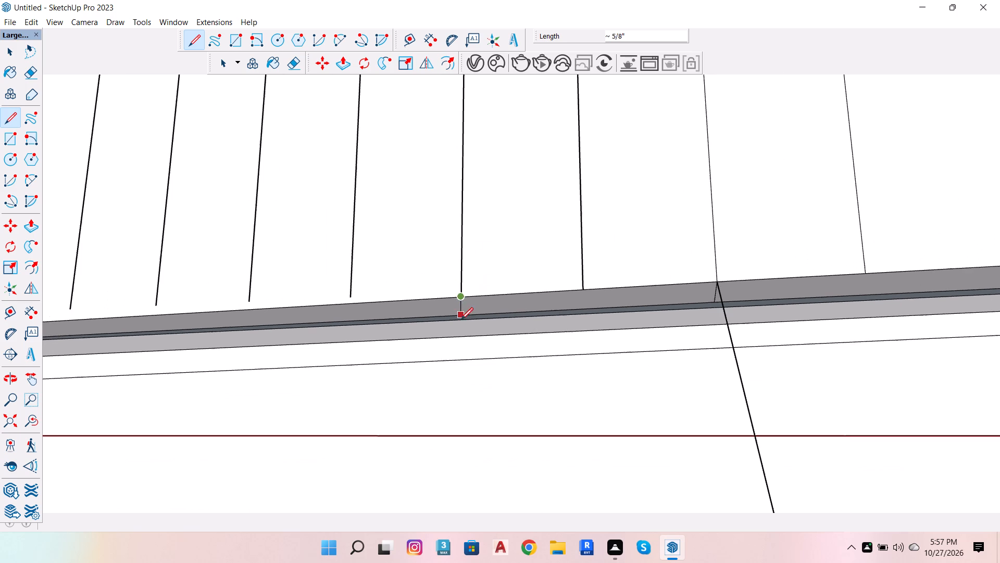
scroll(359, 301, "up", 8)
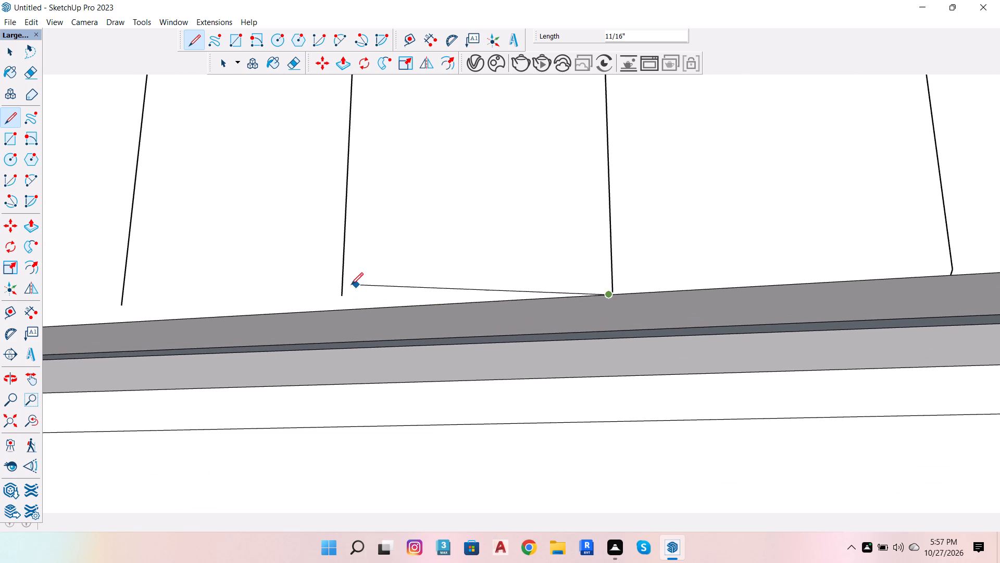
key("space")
Draw a straighter closing line from the same flute line's foot to the door's bottom edge, beside the slanted stub.
scroll(594, 292, "up", 5)
scroll(635, 281, "up", 5)
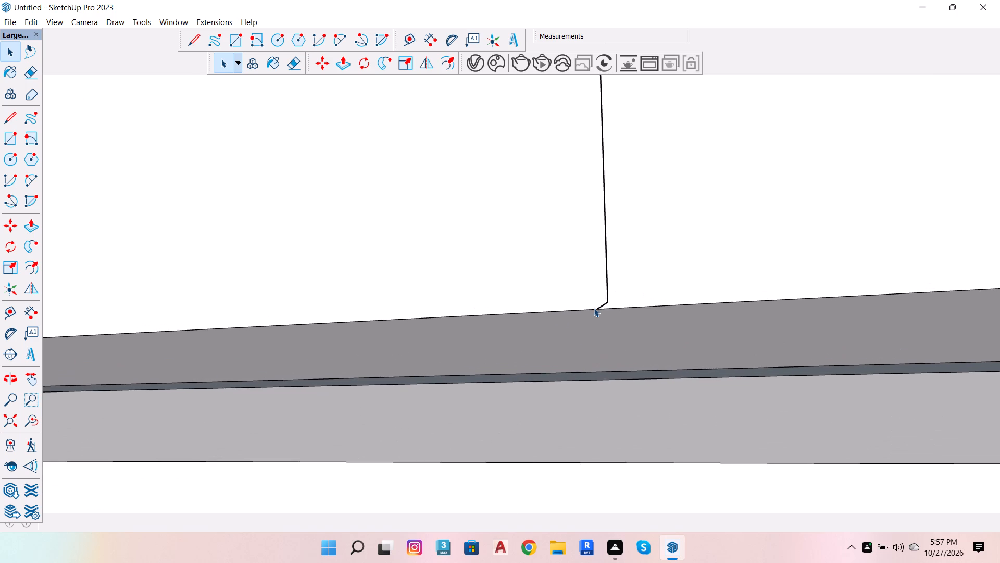
scroll(605, 303, "up", 8)
key("l")
key("space")
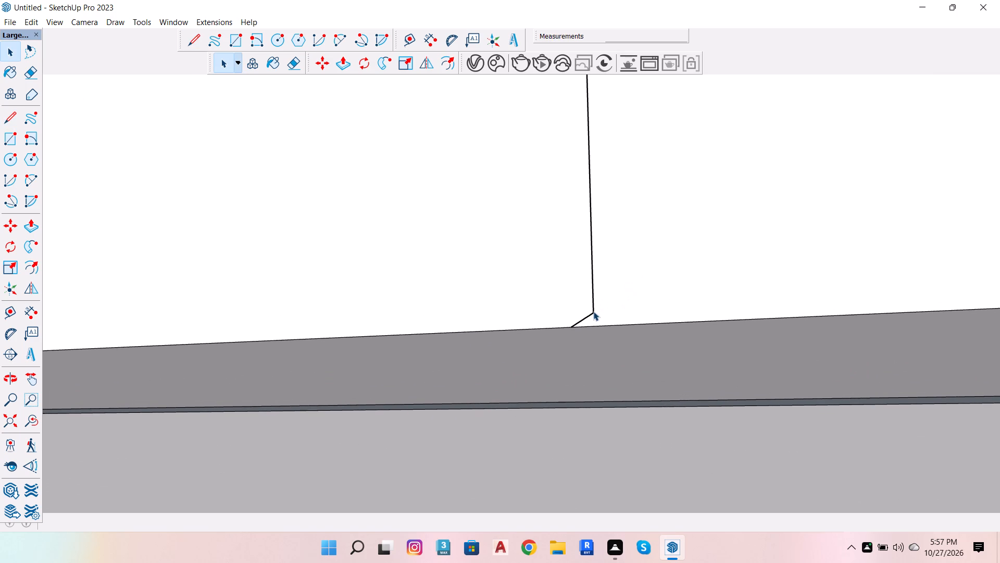
key("l")
left_click(594, 311)
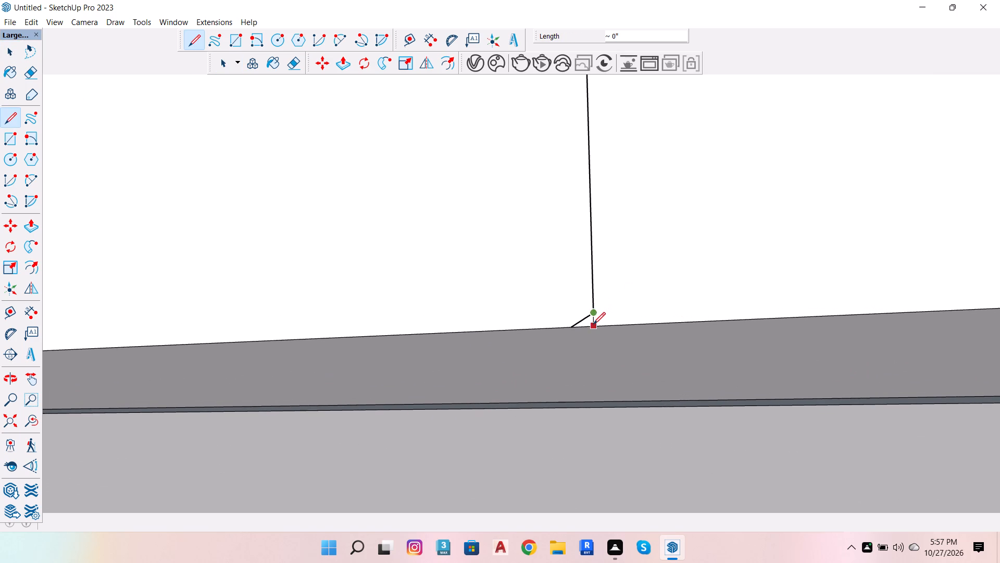
left_click(593, 325)
key("space")
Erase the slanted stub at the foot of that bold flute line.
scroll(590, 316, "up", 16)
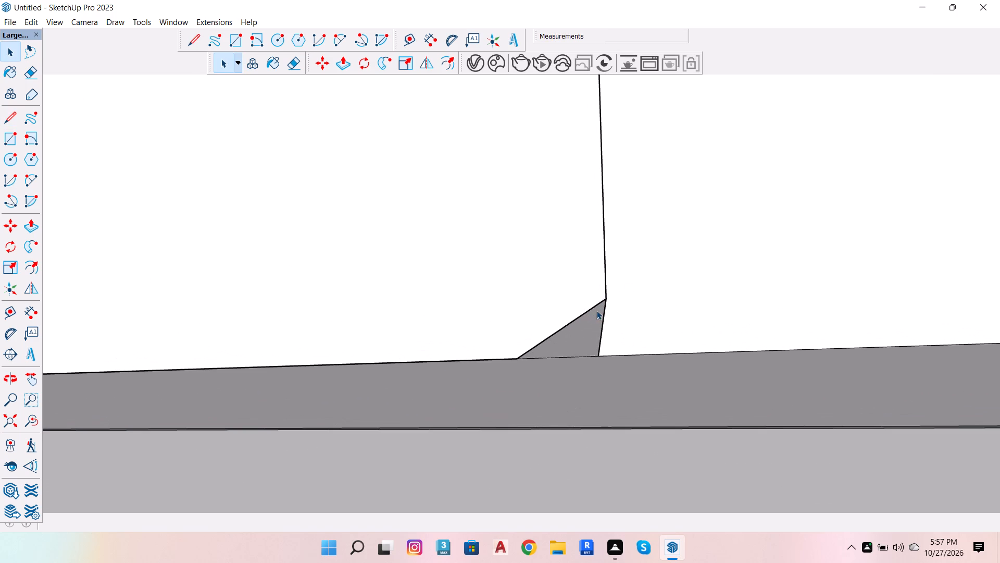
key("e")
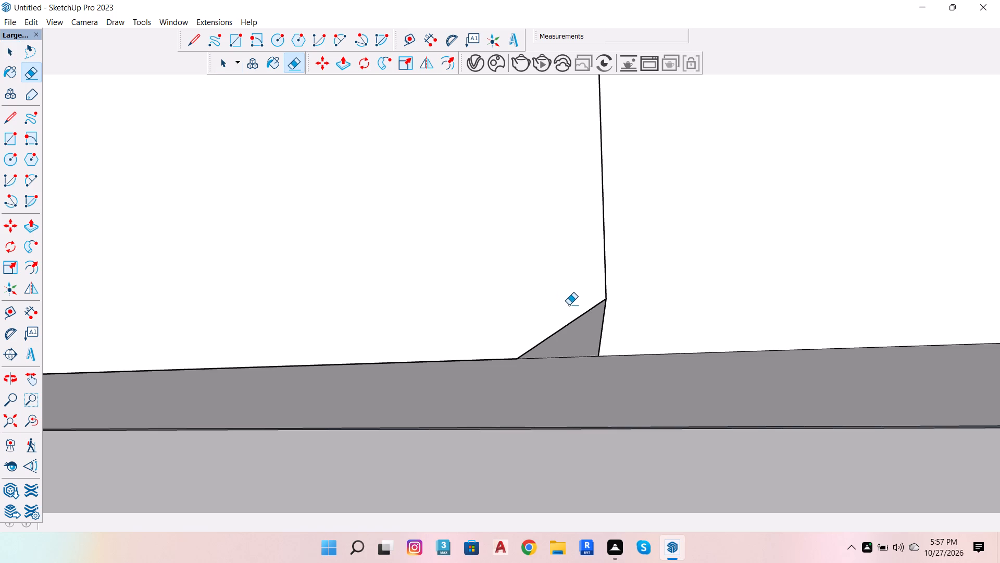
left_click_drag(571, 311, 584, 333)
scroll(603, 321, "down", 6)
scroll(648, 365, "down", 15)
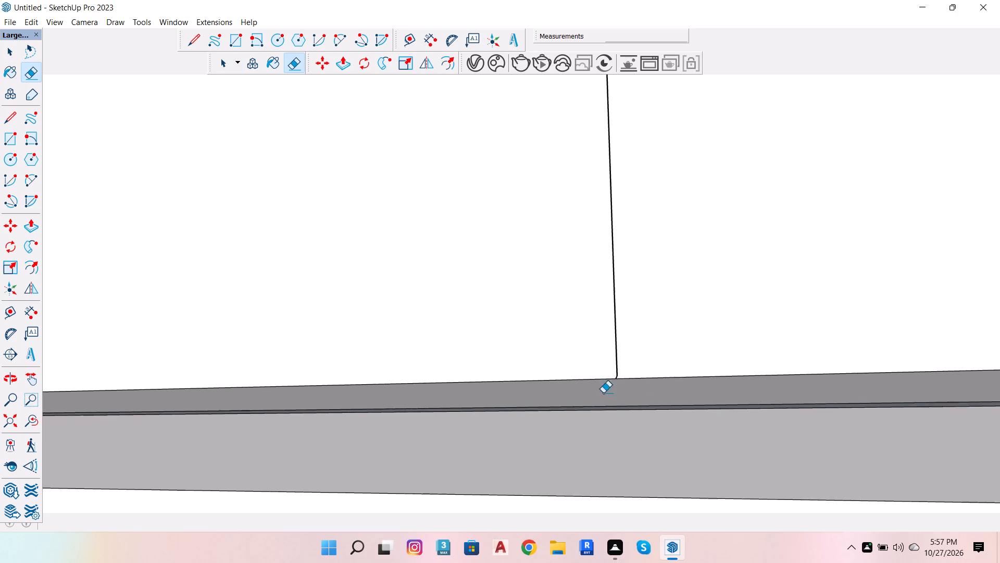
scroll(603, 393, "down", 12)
Extend the next bold flute line to the left down to the door's bottom edge with a line about 1/16" long.
scroll(528, 431, "up", 7)
key("space")
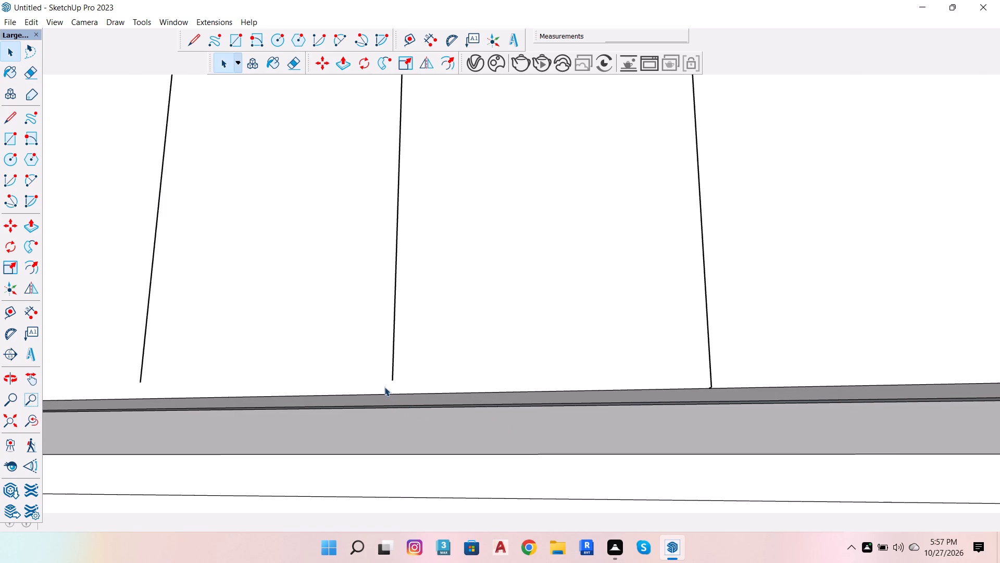
key("l")
left_click(395, 381)
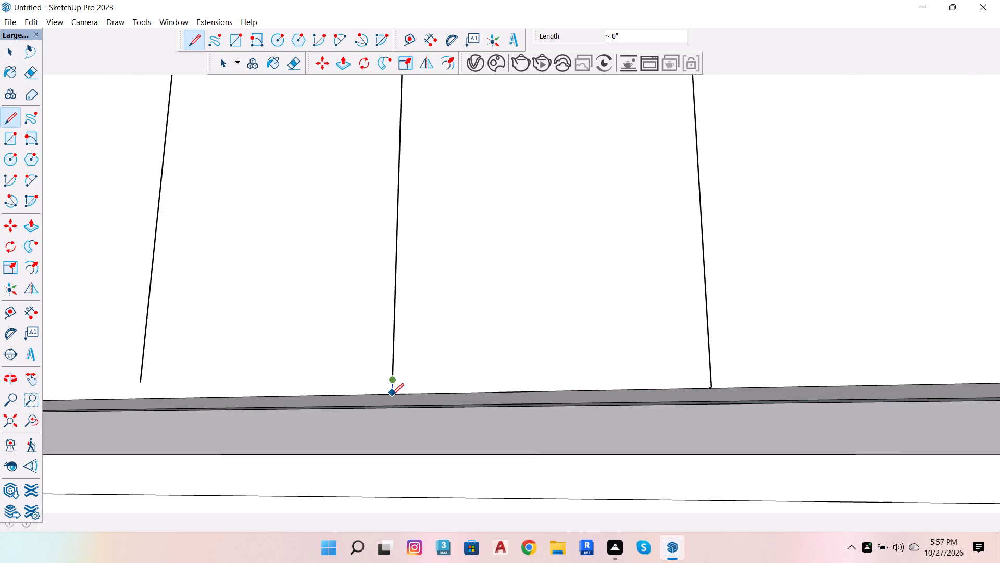
left_click(392, 395)
scroll(441, 384, "down", 5)
key("space")
scroll(409, 392, "up", 12)
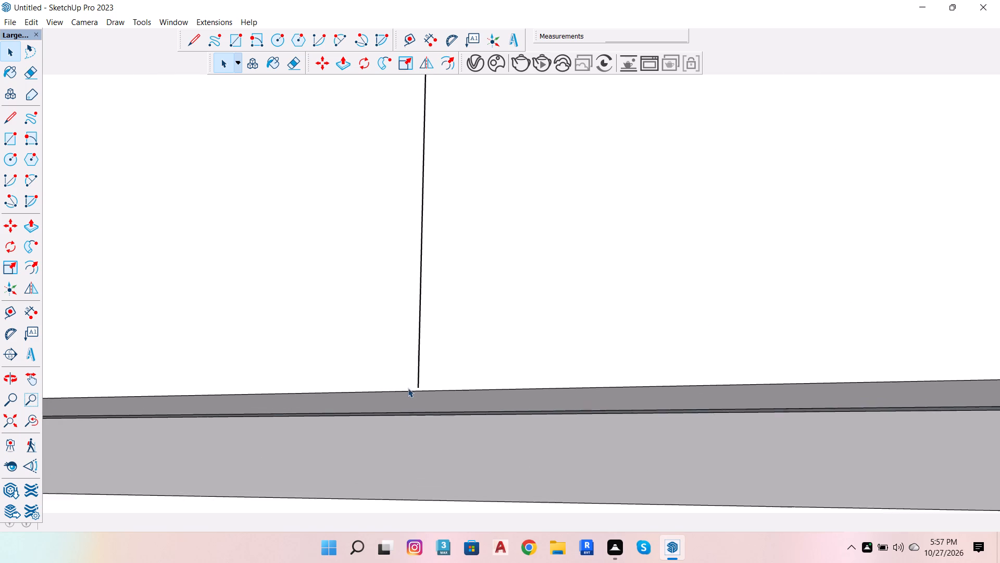
scroll(408, 388, "up", 15)
key("l")
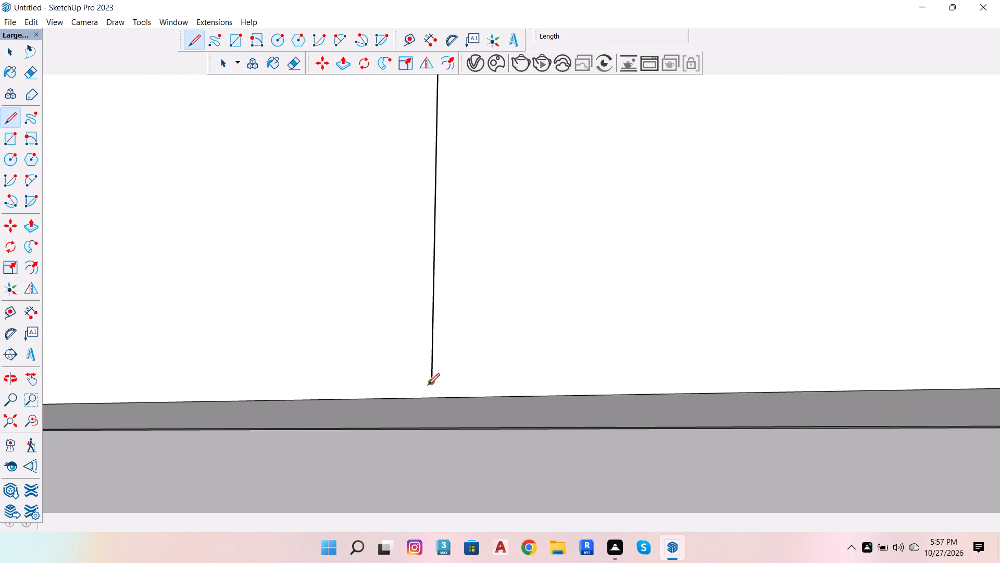
left_click(430, 384)
key("Up")
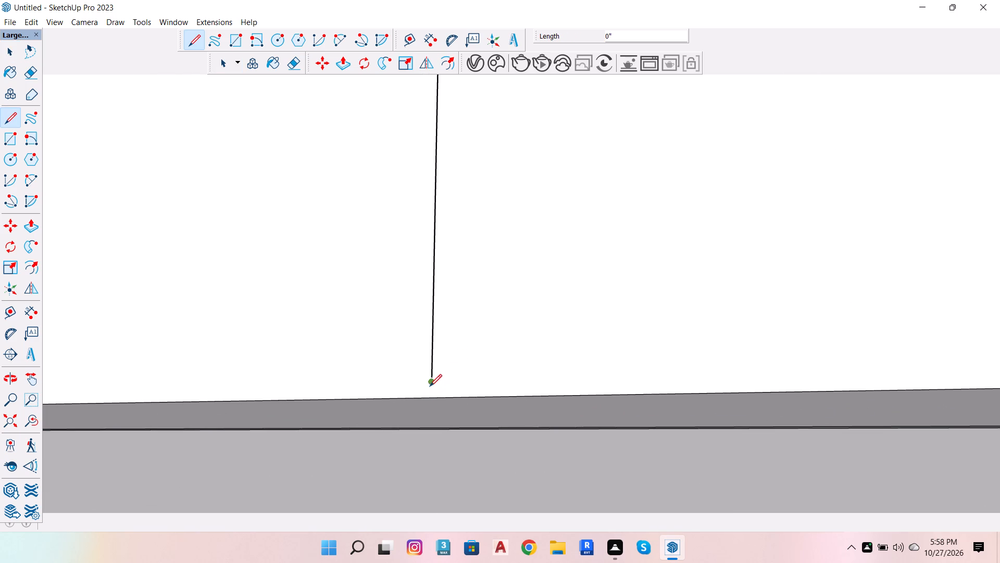
left_click(430, 384)
key("Up")
key("Up")
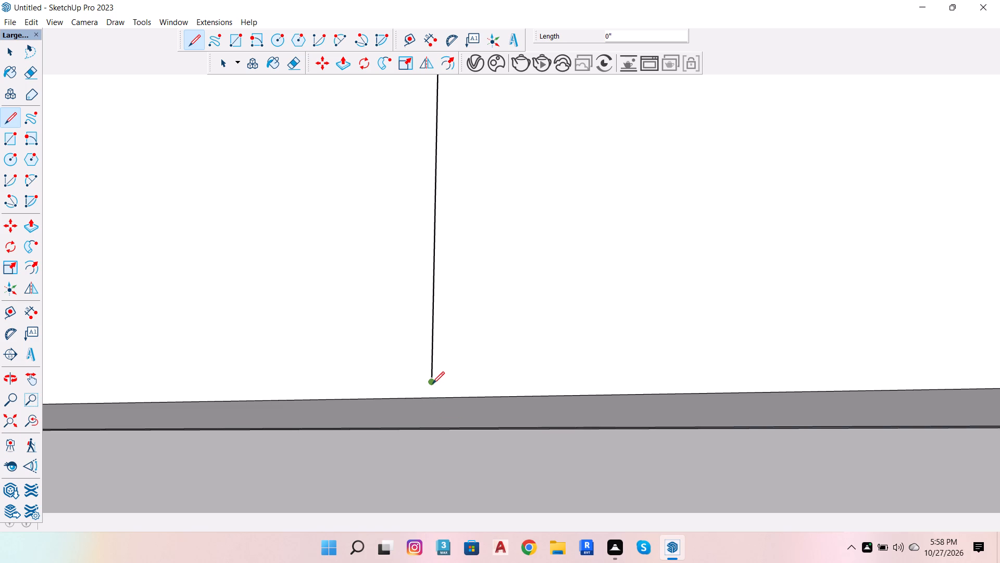
key("Up")
left_click(433, 382)
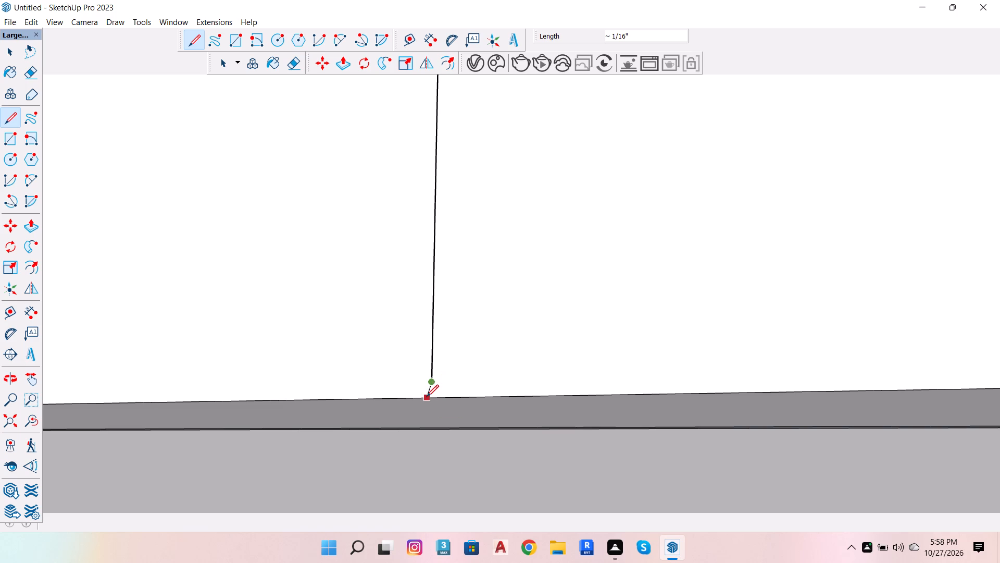
left_click(431, 396)
scroll(493, 378, "down", 13)
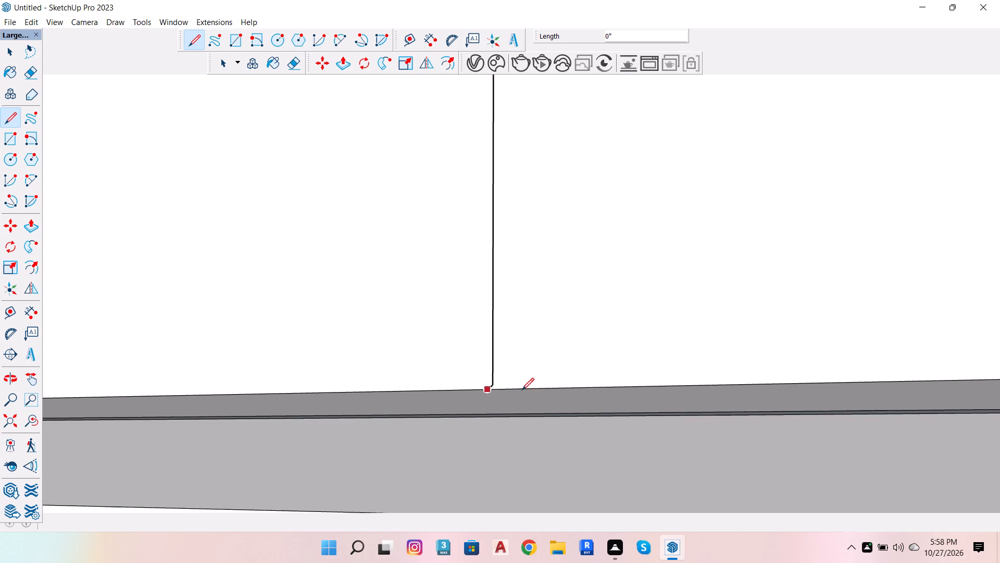
Draw a second, straighter line about 1/16" long from that flute line's foot to the door's bottom edge.
scroll(522, 397, "down", 8)
scroll(511, 399, "up", 20)
scroll(511, 399, "up", 1)
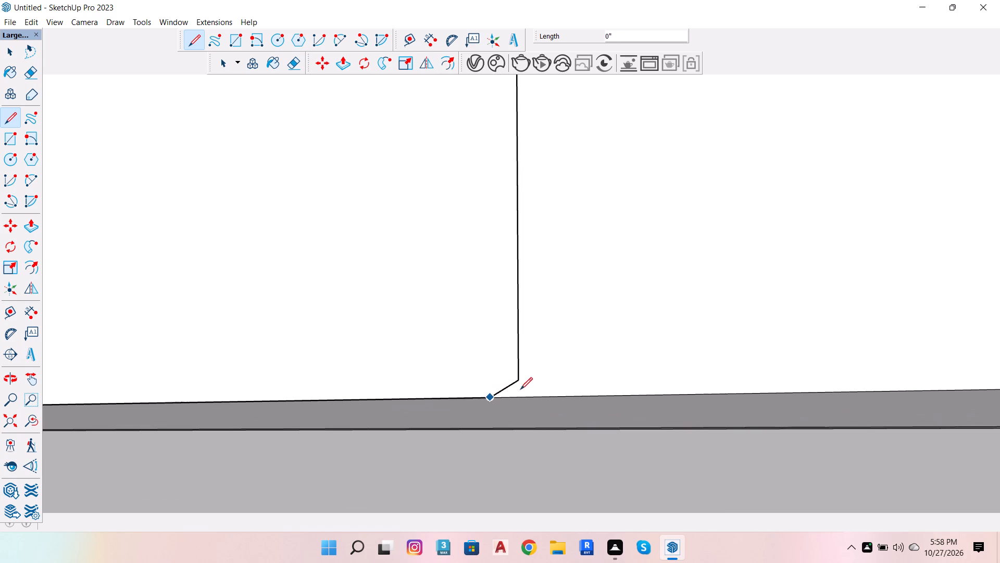
left_click(520, 384)
left_click(516, 396)
left_click(519, 383)
scroll(526, 380, "down", 5)
key("space")
scroll(511, 385, "up", 6)
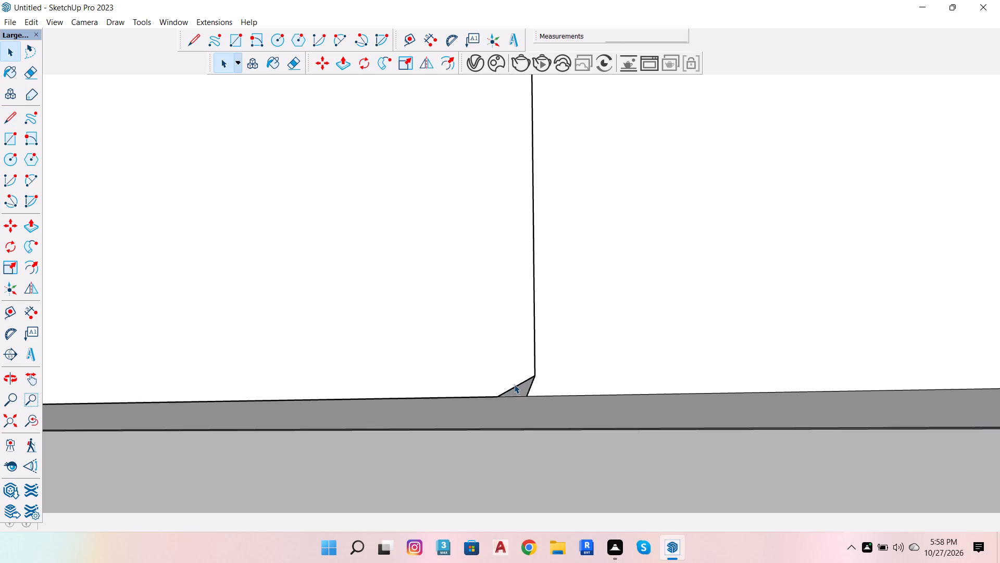
scroll(514, 384, "up", 13)
Examine the right-hand strip's flute line ends and compare both fluted strips across the wardrobe front.
scroll(519, 377, "down", 19)
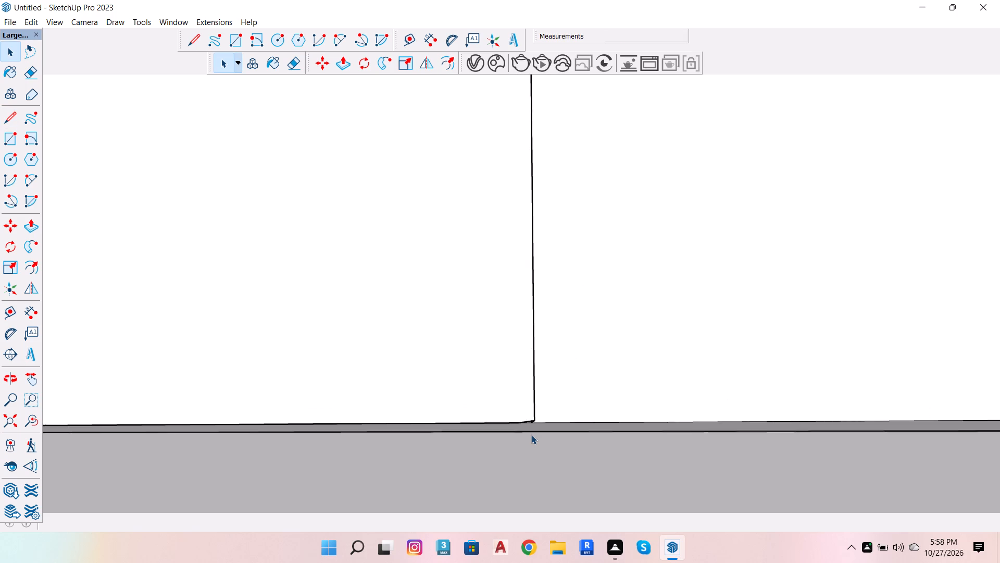
scroll(531, 435, "down", 20)
scroll(531, 435, "down", 19)
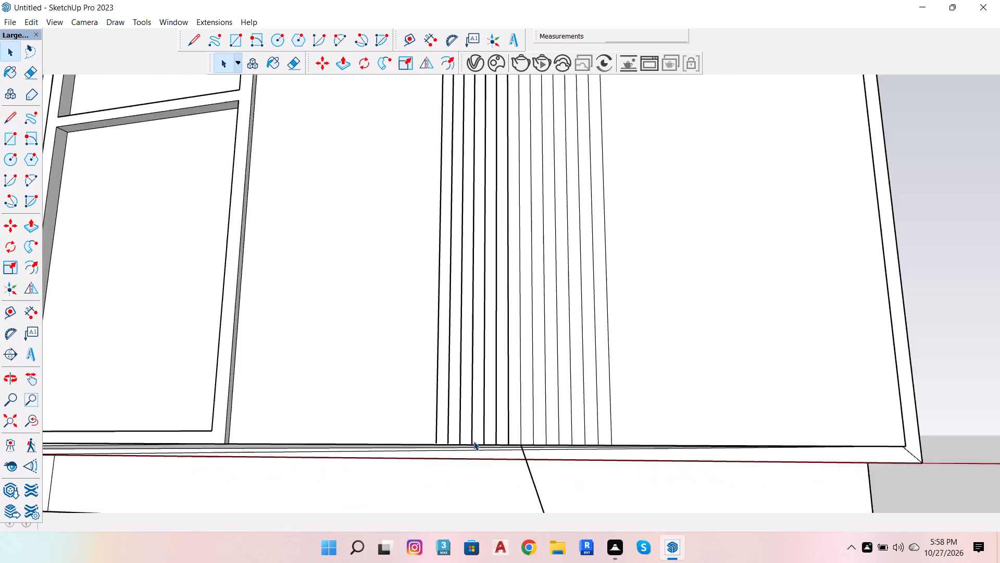
key("o")
left_click_drag(500, 360, 655, 494)
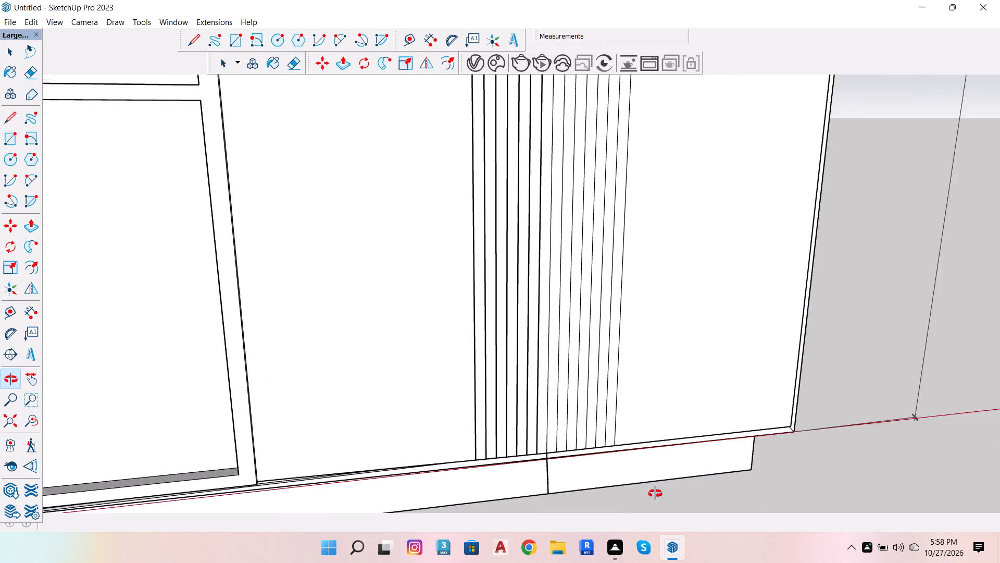
left_click_drag(655, 494, 686, 481)
key("space")
scroll(589, 439, "down", 15)
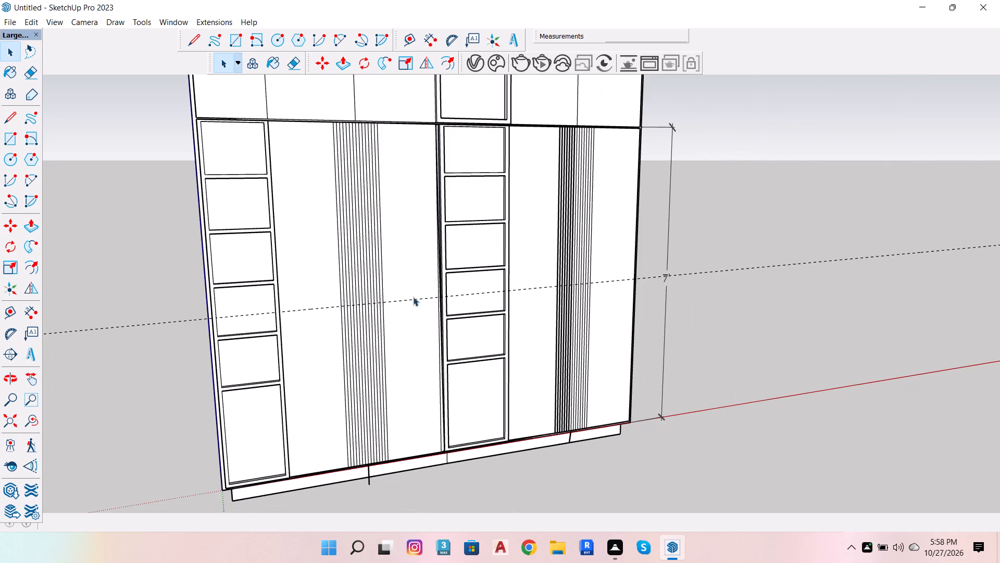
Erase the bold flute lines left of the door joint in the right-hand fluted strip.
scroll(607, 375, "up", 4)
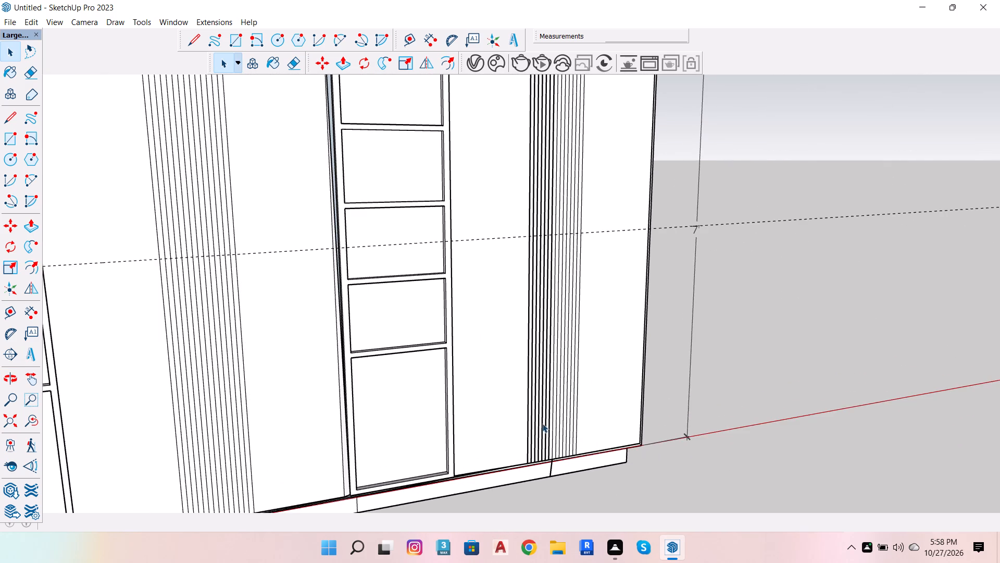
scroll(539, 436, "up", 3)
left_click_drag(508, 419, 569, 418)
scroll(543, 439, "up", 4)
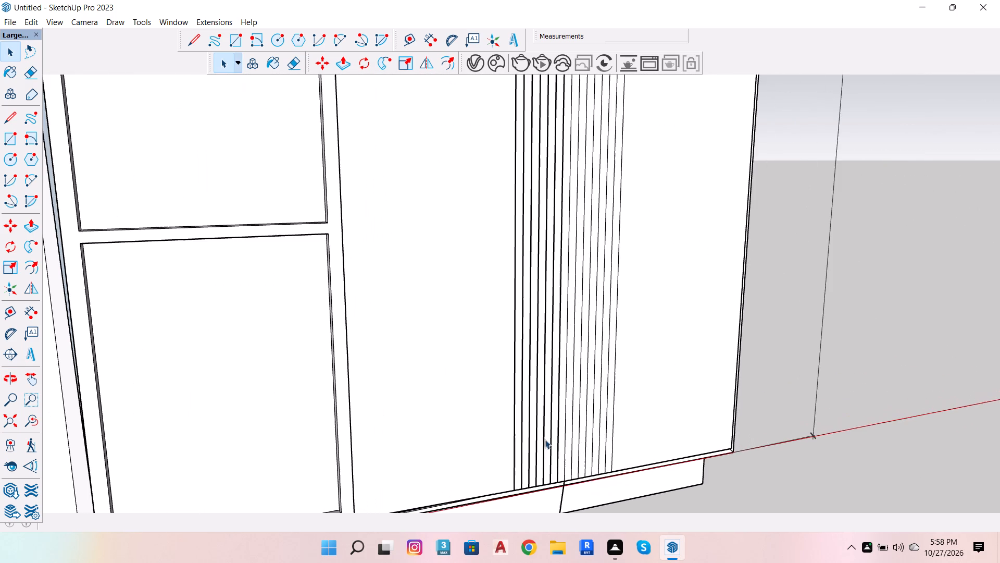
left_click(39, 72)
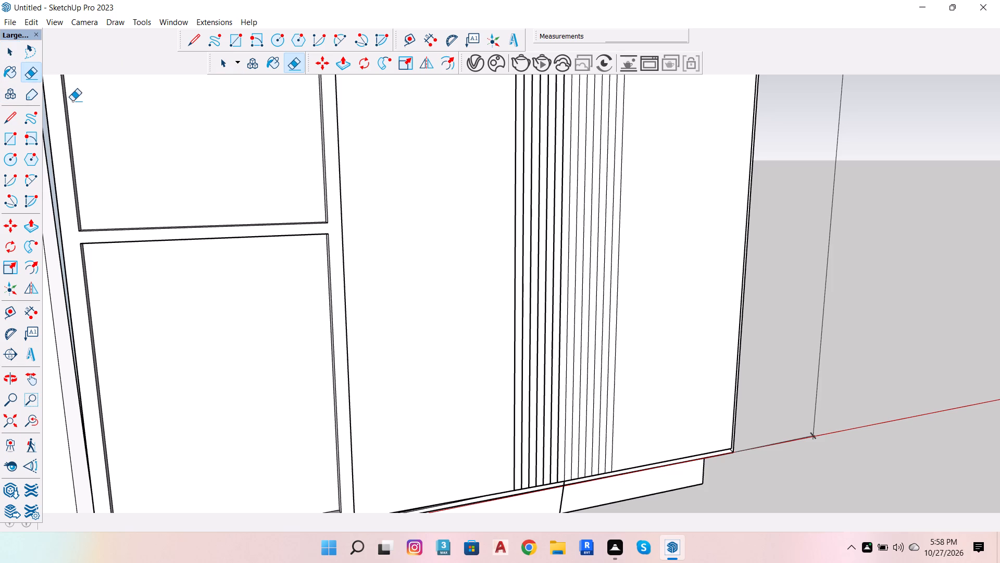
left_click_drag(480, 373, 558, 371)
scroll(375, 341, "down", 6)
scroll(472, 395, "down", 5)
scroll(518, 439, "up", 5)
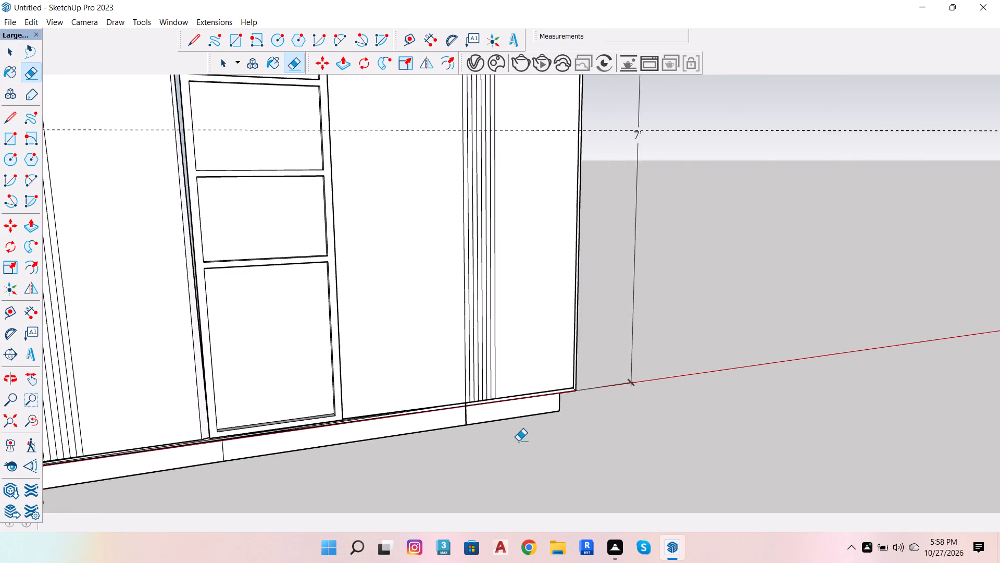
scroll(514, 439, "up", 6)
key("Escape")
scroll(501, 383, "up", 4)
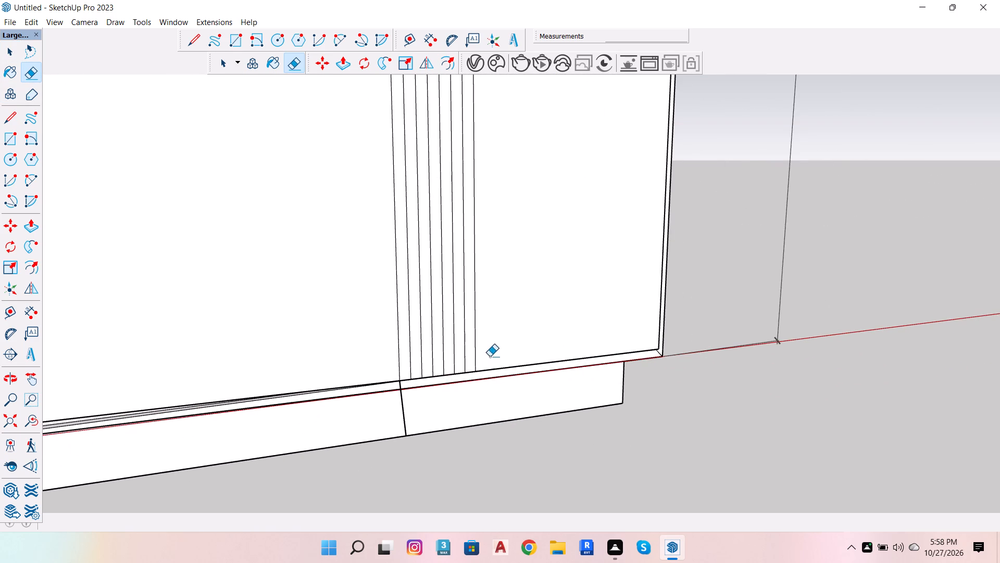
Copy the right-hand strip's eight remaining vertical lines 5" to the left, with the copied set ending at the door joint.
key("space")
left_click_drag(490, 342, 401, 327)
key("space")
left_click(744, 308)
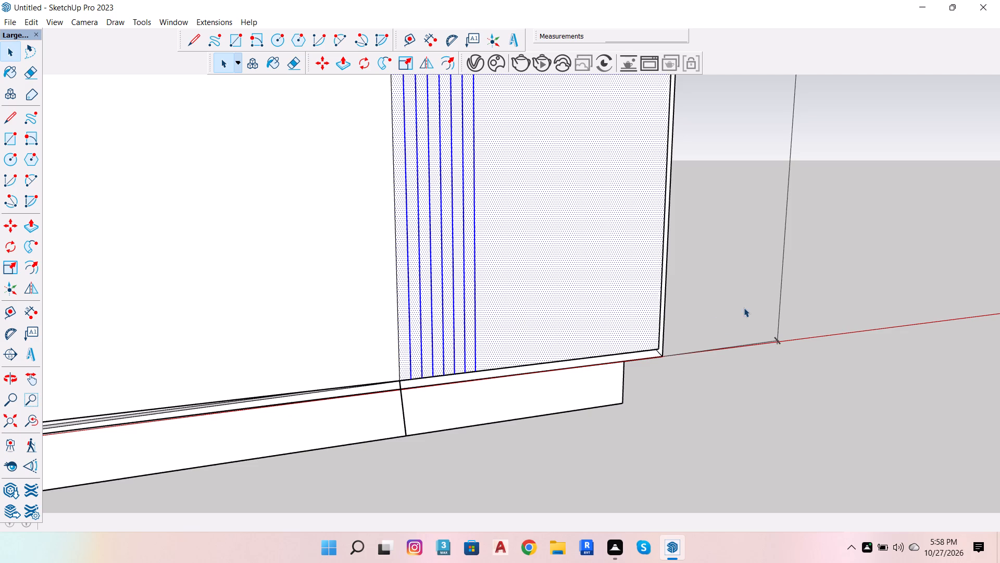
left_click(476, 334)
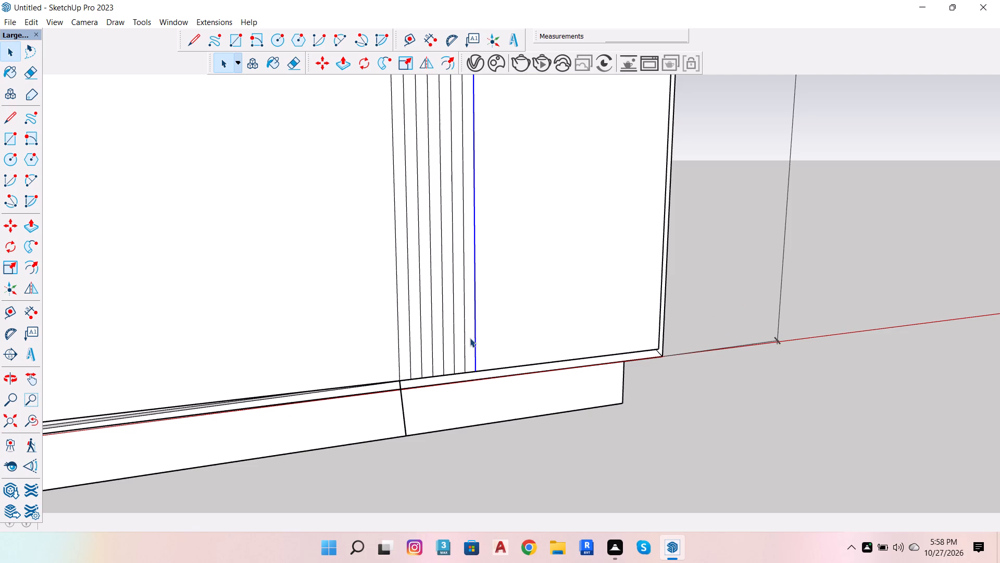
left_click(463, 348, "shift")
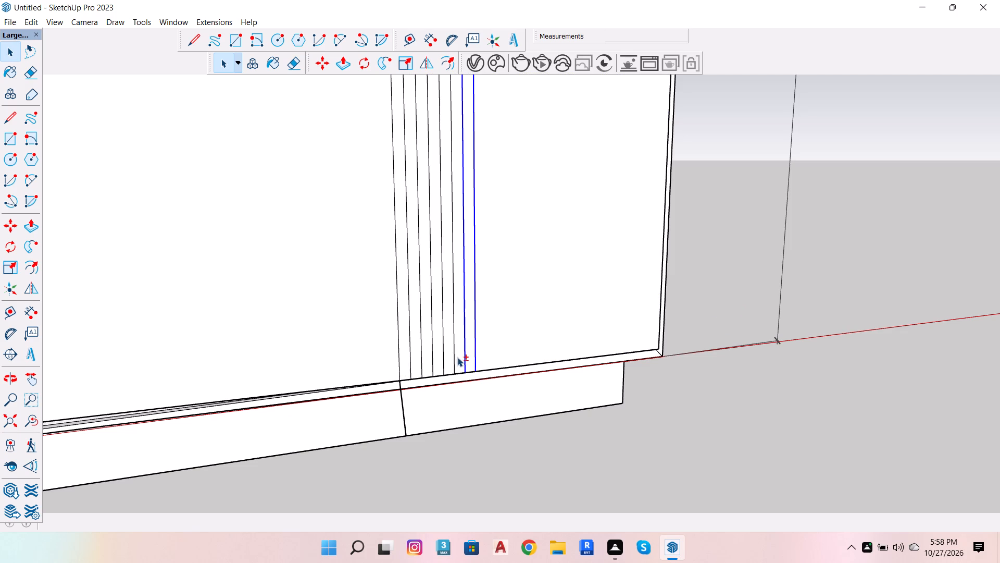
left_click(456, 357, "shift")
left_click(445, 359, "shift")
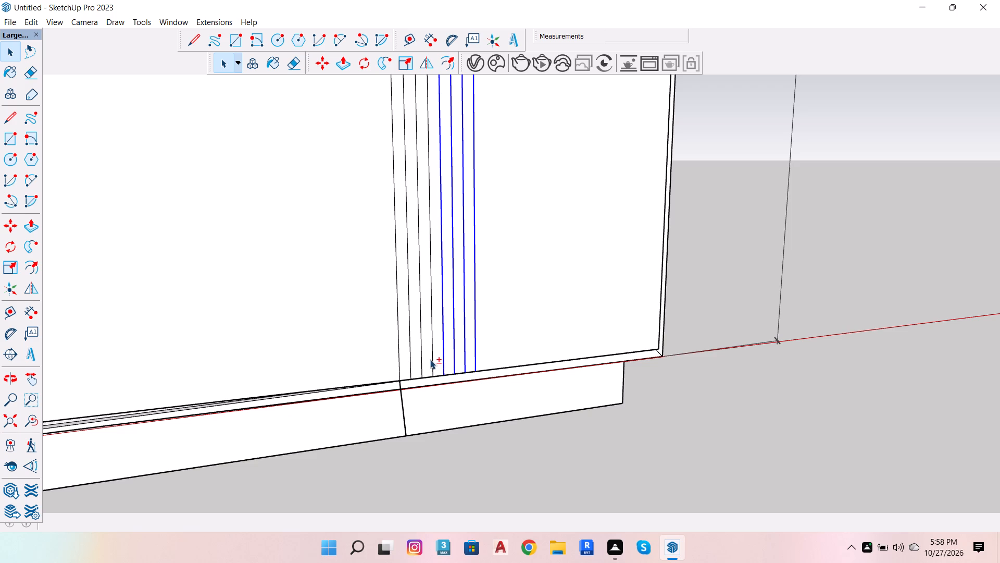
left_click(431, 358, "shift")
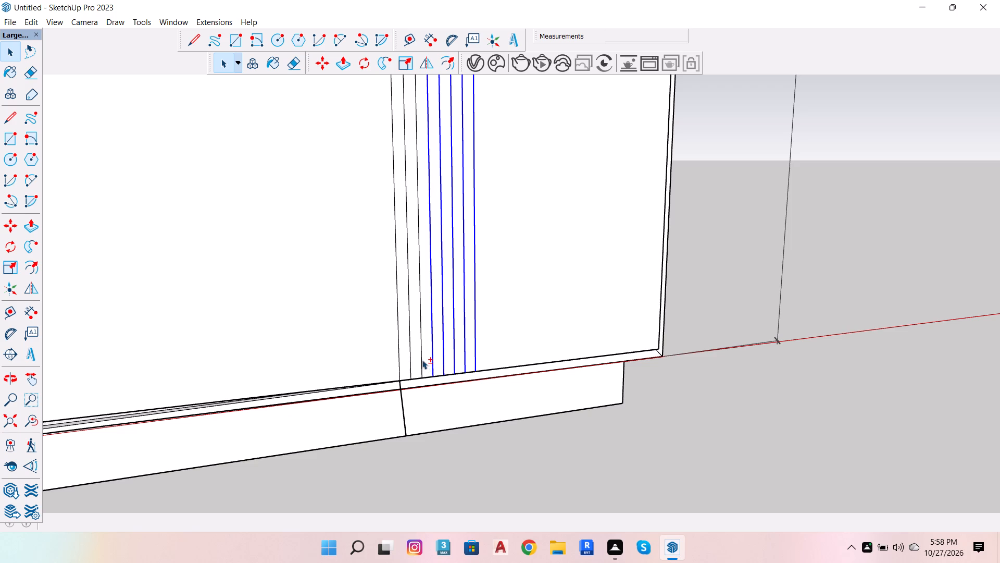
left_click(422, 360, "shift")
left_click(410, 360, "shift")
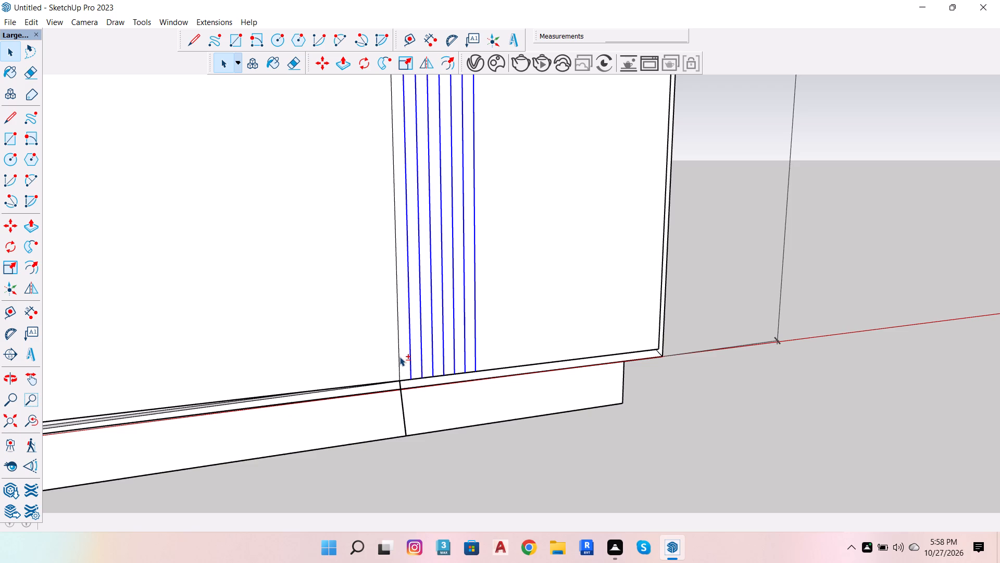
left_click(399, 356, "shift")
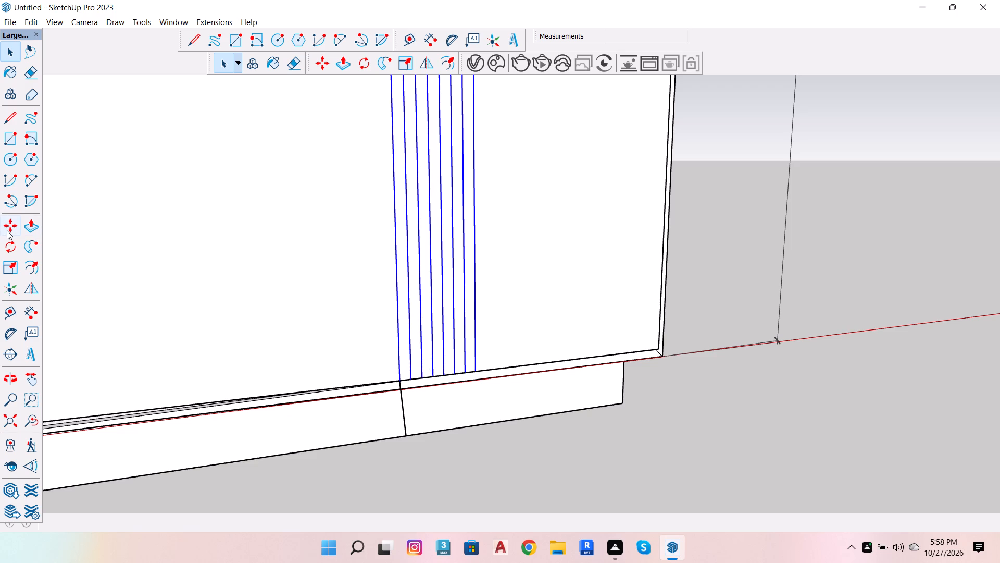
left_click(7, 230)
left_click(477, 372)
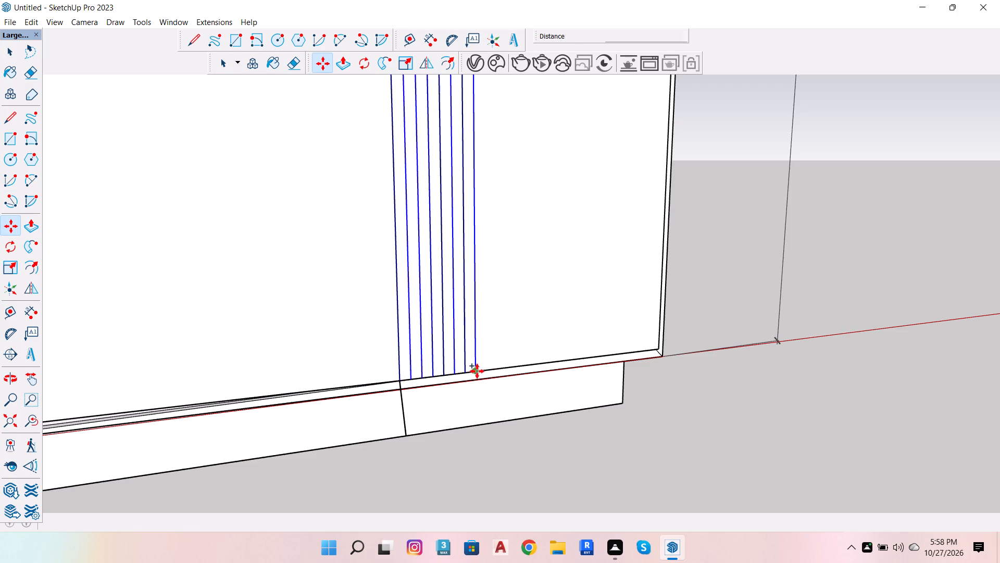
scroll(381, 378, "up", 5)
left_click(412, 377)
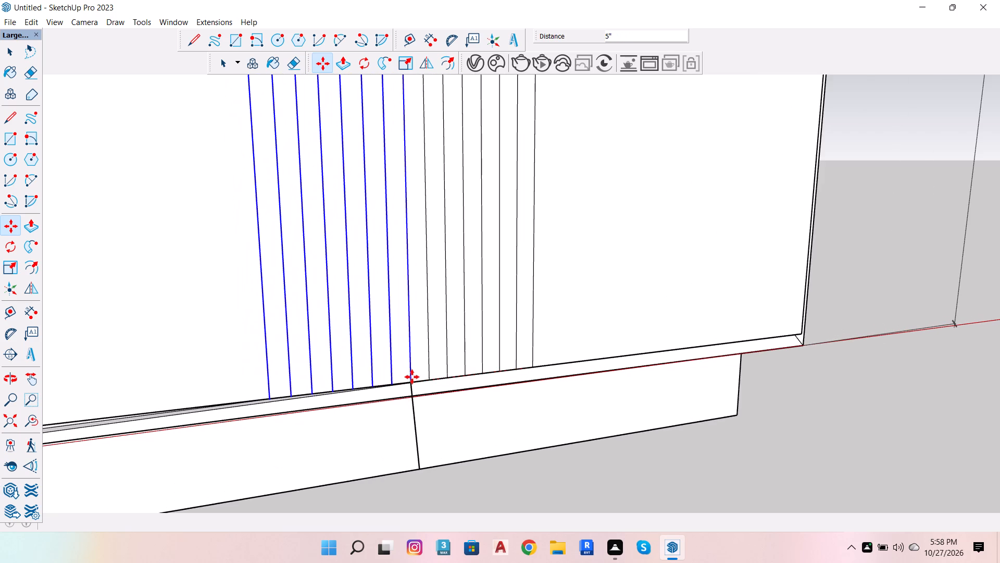
Examine the feet of the copied flute lines from several angles and compare both fluted strips across the wardrobe front.
key("space")
scroll(283, 404, "up", 11)
scroll(359, 345, "down", 6)
scroll(293, 397, "up", 5)
scroll(447, 326, "down", 7)
scroll(543, 338, "down", 8)
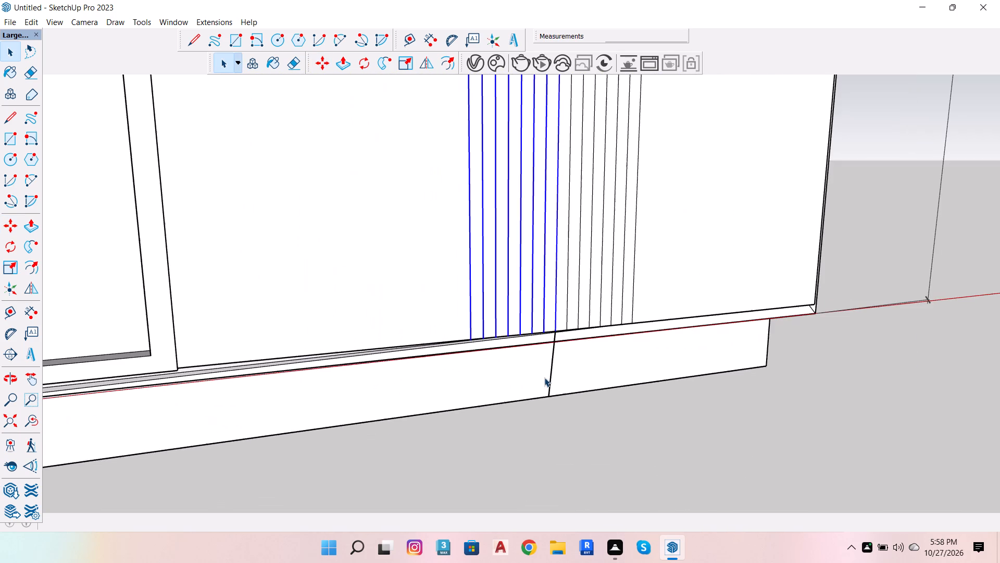
key("o")
left_click_drag(383, 386, 329, 280)
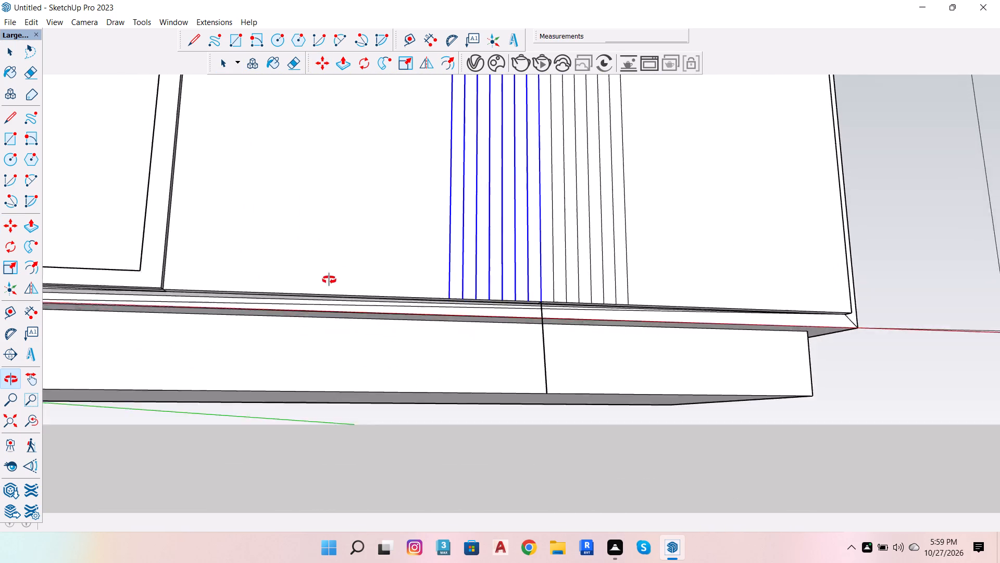
left_click_drag(329, 280, 419, 315)
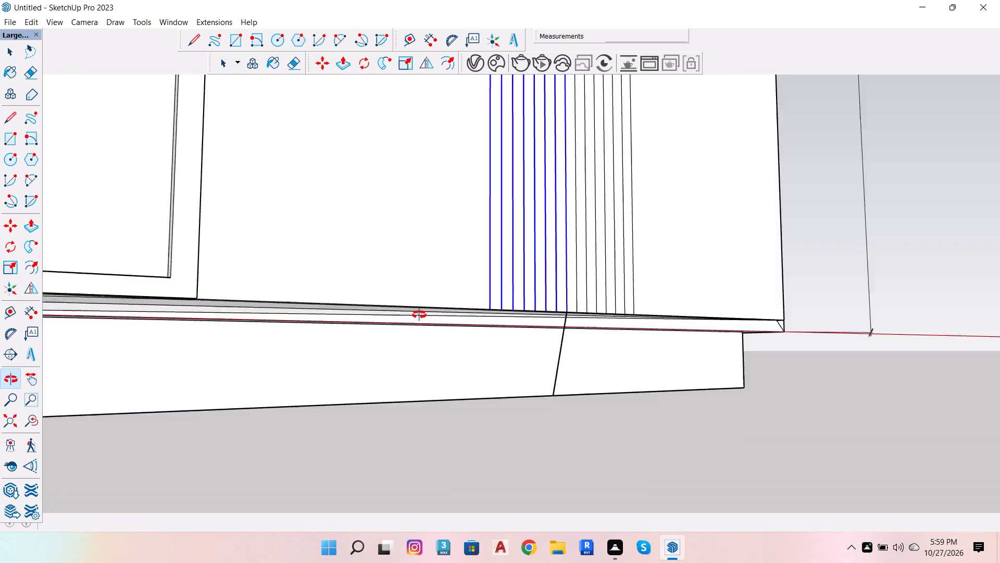
left_click_drag(419, 315, 299, 380)
scroll(462, 350, "up", 4)
key("space")
left_click(514, 486)
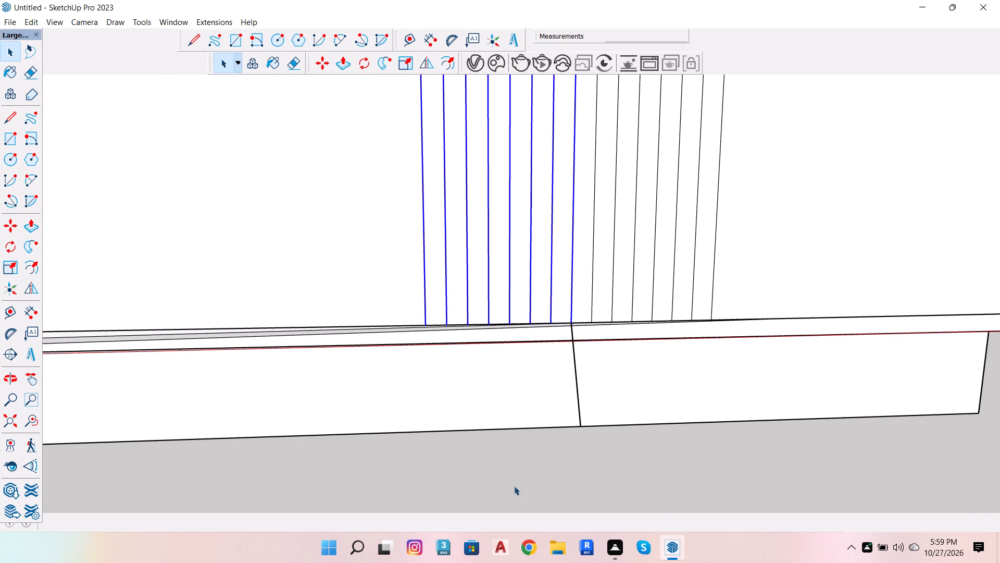
scroll(545, 344, "down", 7)
scroll(542, 352, "down", 20)
scroll(542, 352, "down", 1)
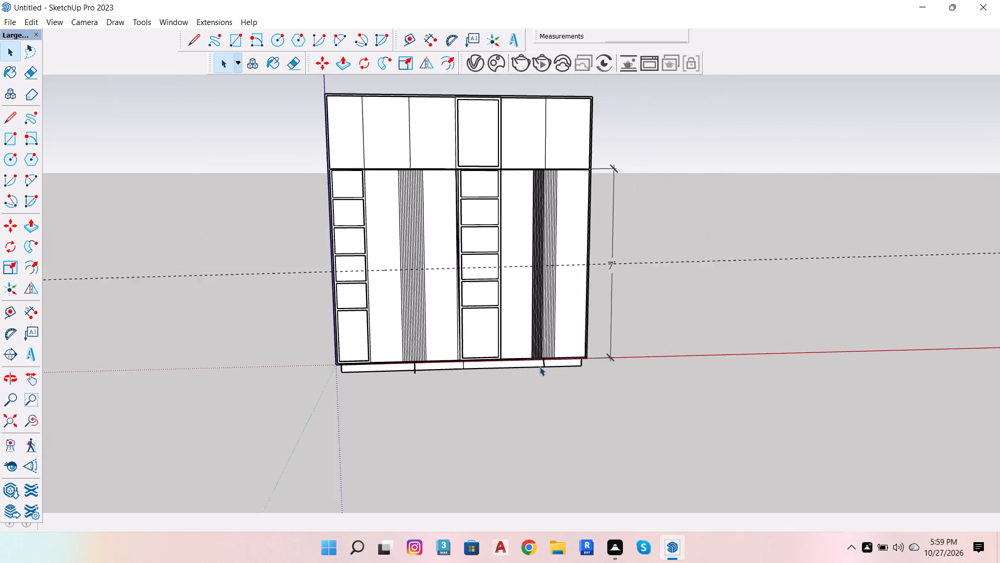
scroll(540, 366, "down", 4)
scroll(608, 304, "up", 5)
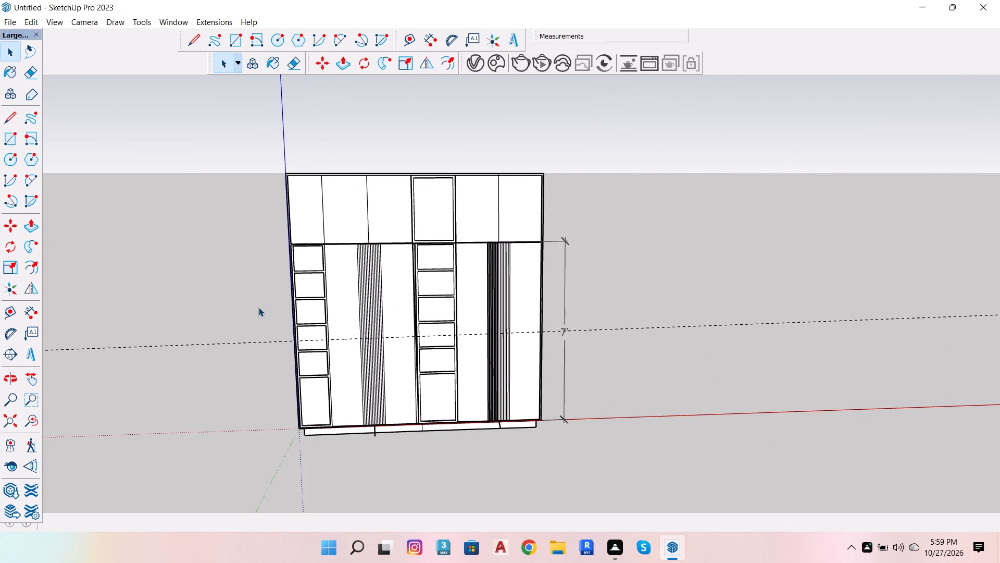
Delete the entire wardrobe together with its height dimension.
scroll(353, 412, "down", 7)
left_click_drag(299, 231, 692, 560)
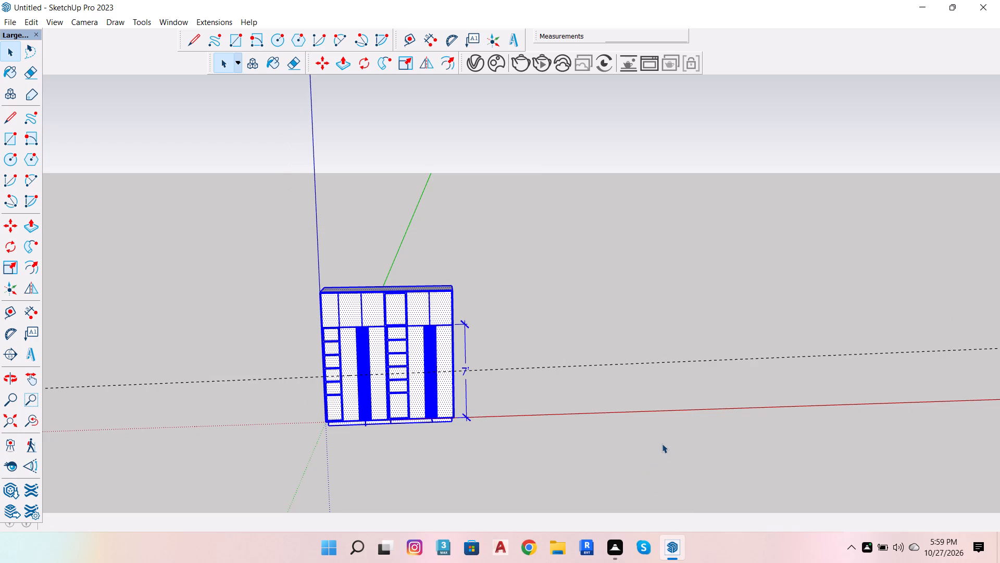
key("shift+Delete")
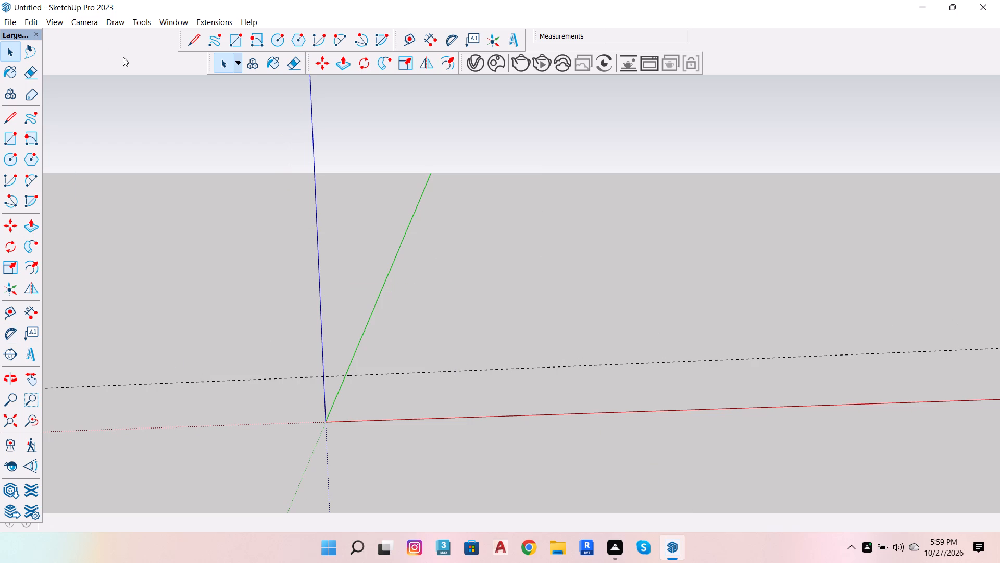
Undo back to before both fluted strips and the second lower column of shelf frames were added.
key("ctrl+z")
key("ctrl+z")
key("ctrl+z")
key("ctrl+z")
key("ctrl+z")
key("ctrl+z")
key("ctrl+z")
key("ctrl+z")
key("ctrl+z")
key("ctrl+z")
key("ctrl+z")
key("ctrl+z")
key("ctrl+z")
key("ctrl+z")
key("ctrl+z")
key("ctrl+z")
key("ctrl+z")
key("ctrl+z")
key("ctrl+z")
key("ctrl+z")
key("ctrl+z")
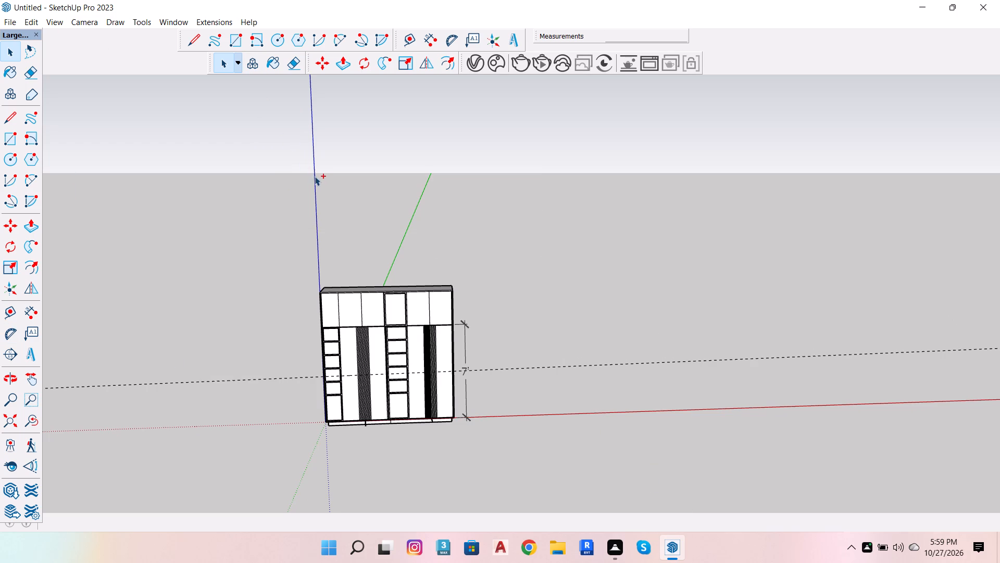
key("ctrl+z")
key("ctrl+z")
key("ctrl+z")
key("ctrl+z")
key("ctrl+z")
key("ctrl+z")
key("ctrl+z")
key("ctrl+z")
key("ctrl+z")
key("ctrl+z")
key("ctrl+z")
key("ctrl+z")
key("ctrl+z")
key("ctrl+z")
key("ctrl+z")
key("ctrl+z")
key("ctrl+z")
key("ctrl+z")
key("ctrl+z")
key("ctrl+z")
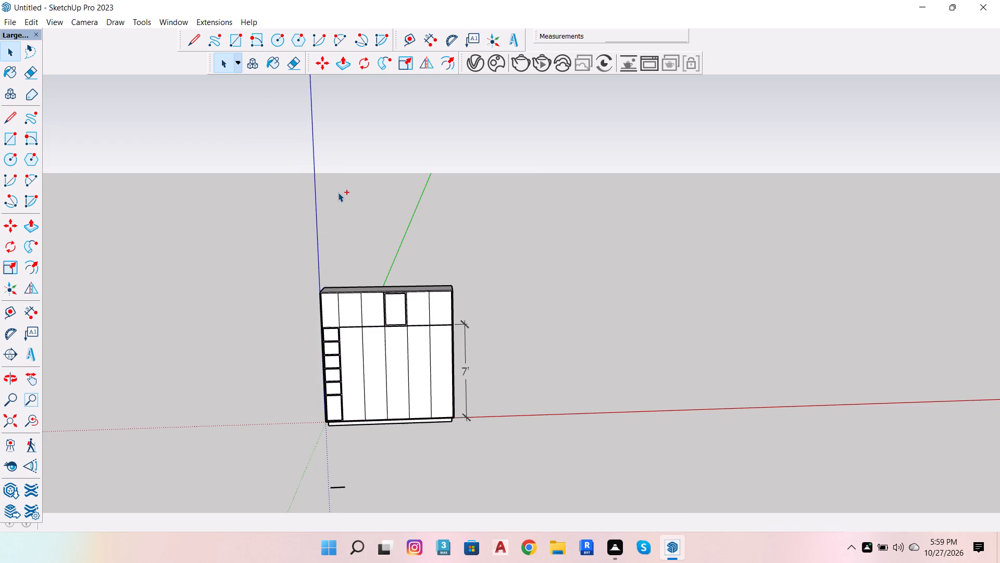
Examine the plain lower doors, their bottom edges and the plinth from several angles.
scroll(449, 412, "up", 19)
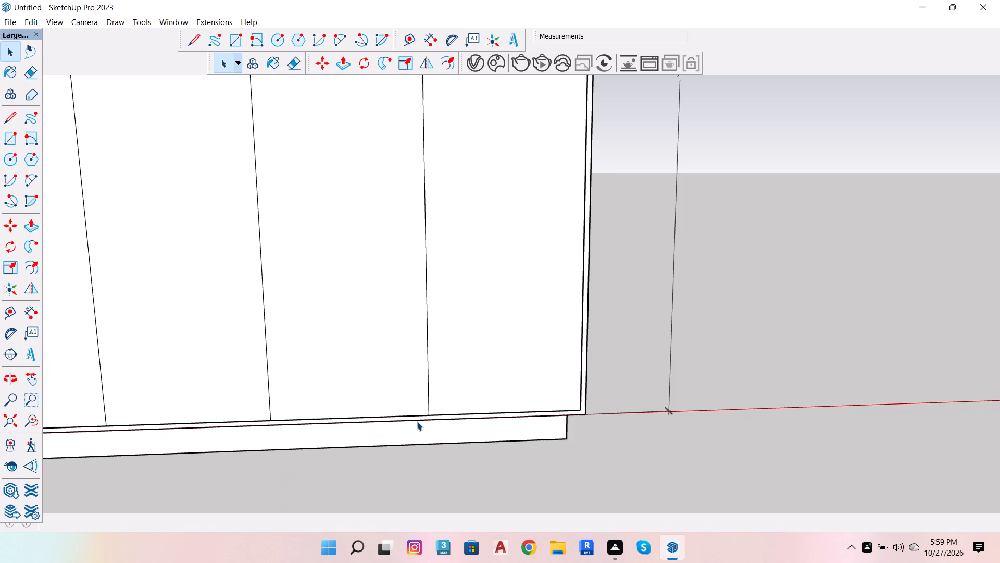
key("o")
left_click_drag(406, 437, 482, 181)
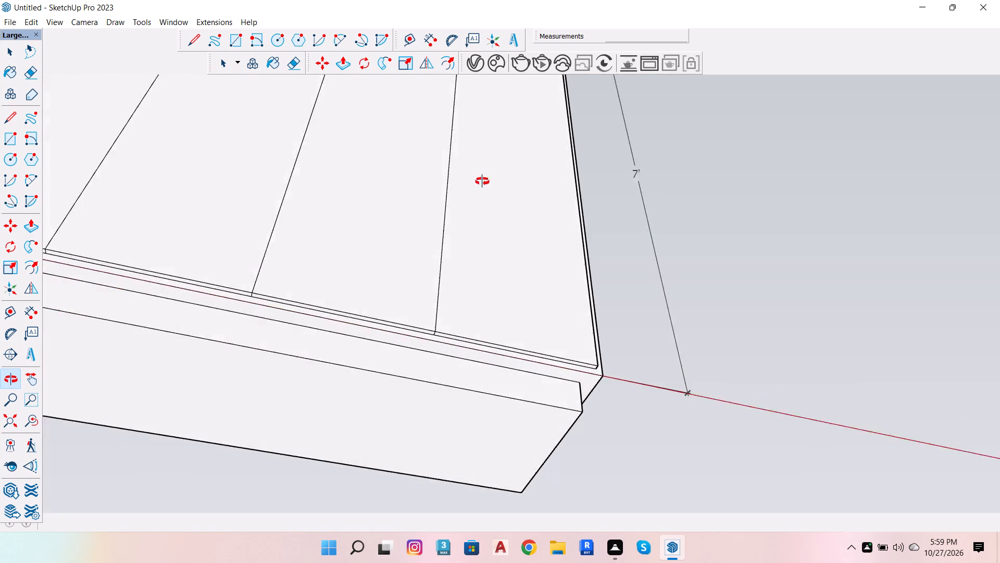
left_click_drag(482, 181, 213, 477)
scroll(524, 313, "down", 12)
scroll(385, 396, "up", 1)
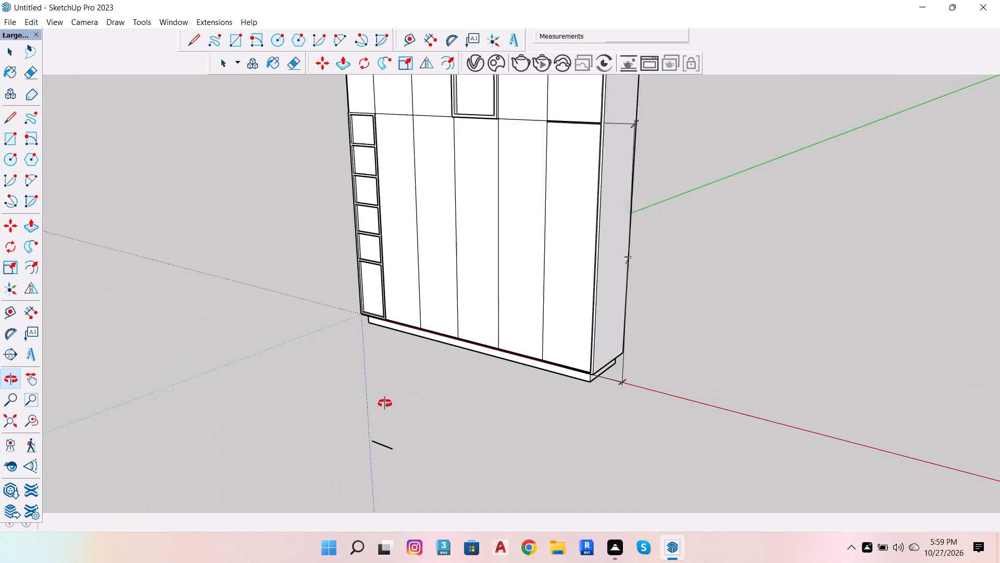
scroll(385, 403, "up", 2)
left_click_drag(290, 338, 522, 295)
scroll(426, 363, "up", 5)
key("space")
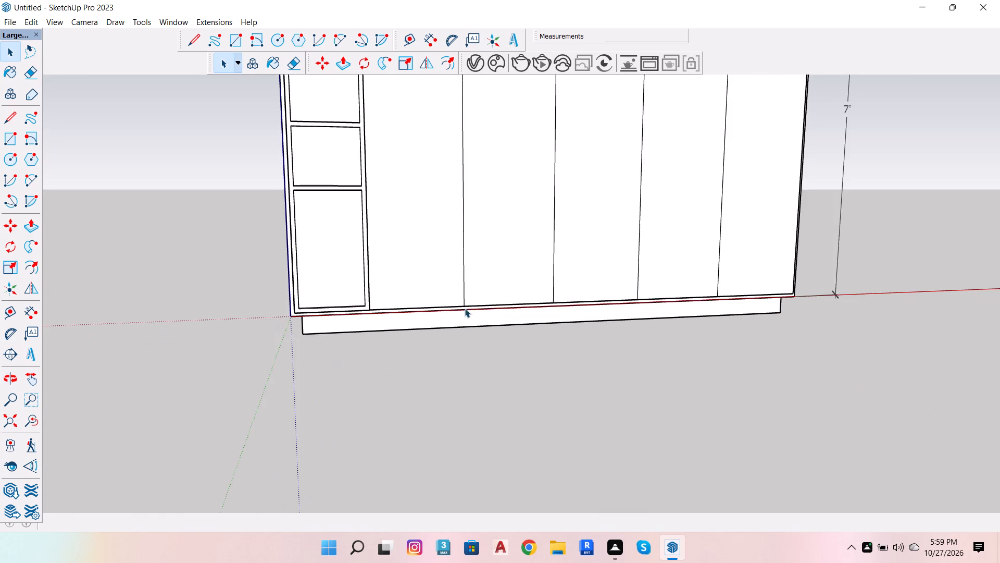
Copy the two lower door joint lines, between the second and third and the last two doors, 5" to the right.
scroll(463, 294, "up", 3)
left_click(464, 292)
scroll(491, 315, "down", 2)
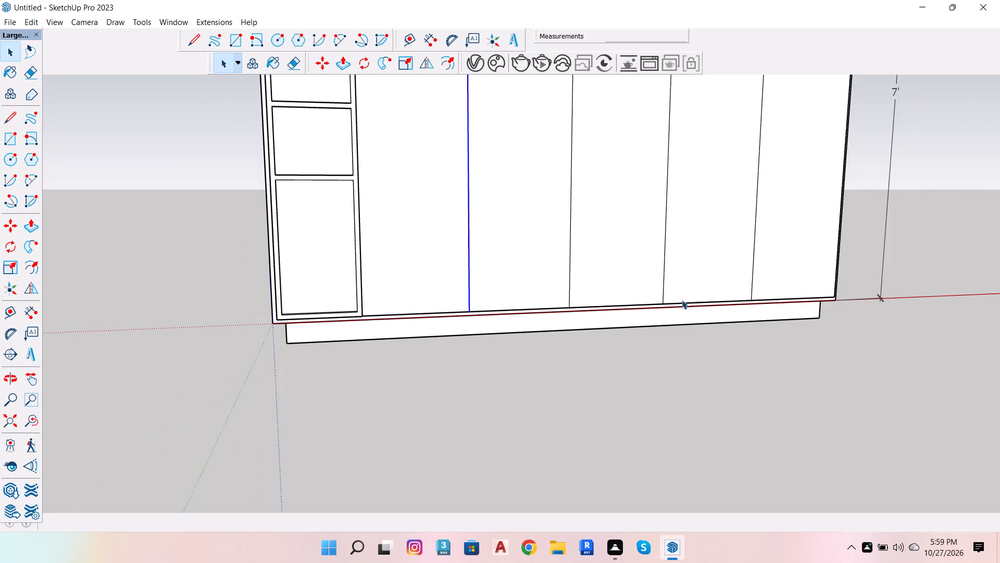
scroll(651, 305, "down", 11)
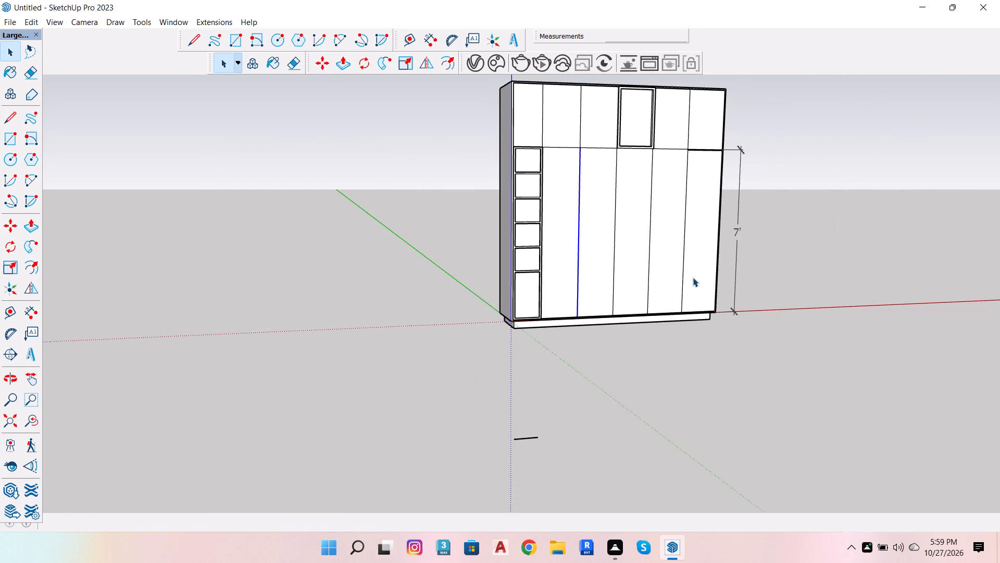
scroll(690, 277, "up", 3)
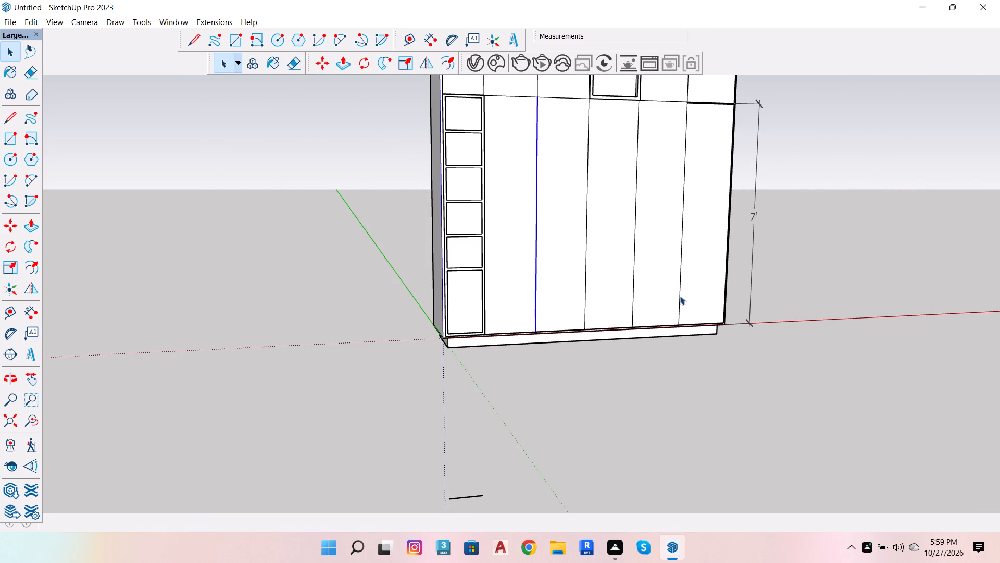
left_click(680, 296, "shift")
key("m")
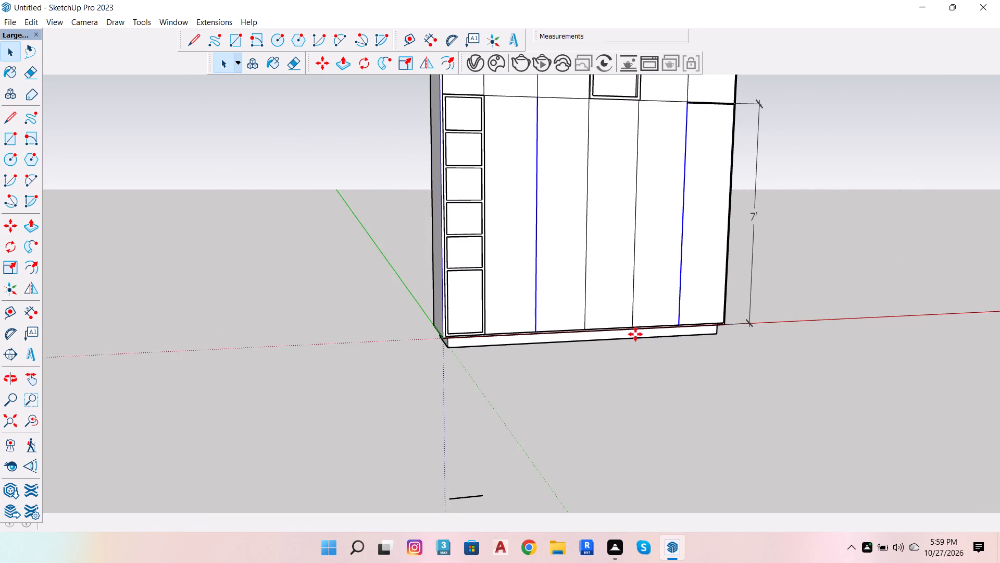
scroll(688, 308, "up", 4)
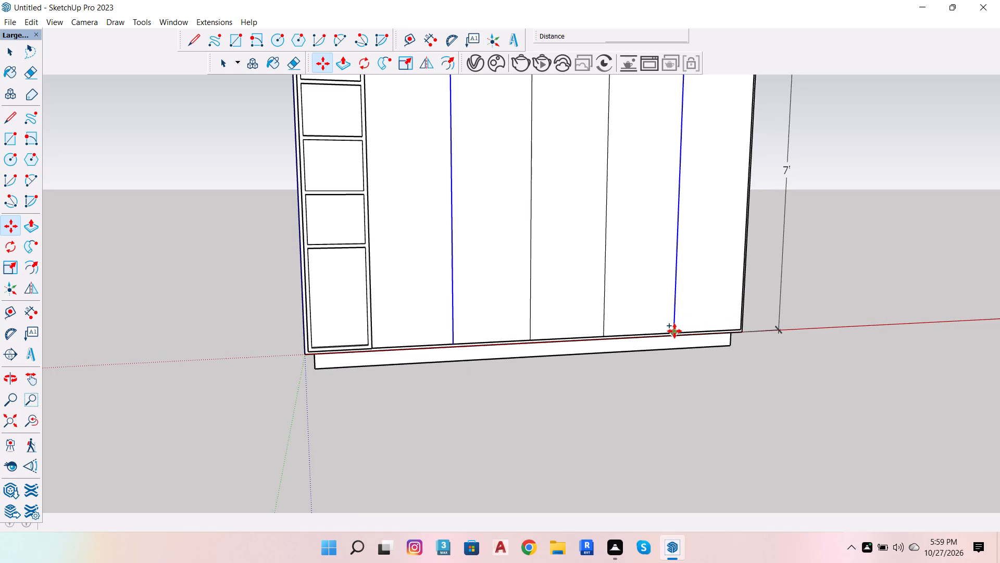
left_click(672, 332)
scroll(689, 332, "up", 3)
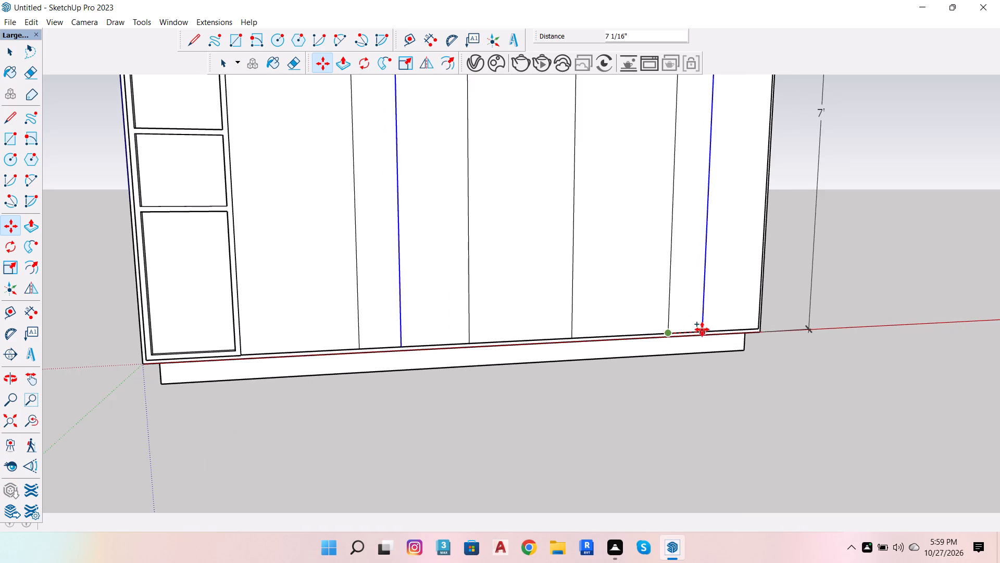
left_click(695, 332)
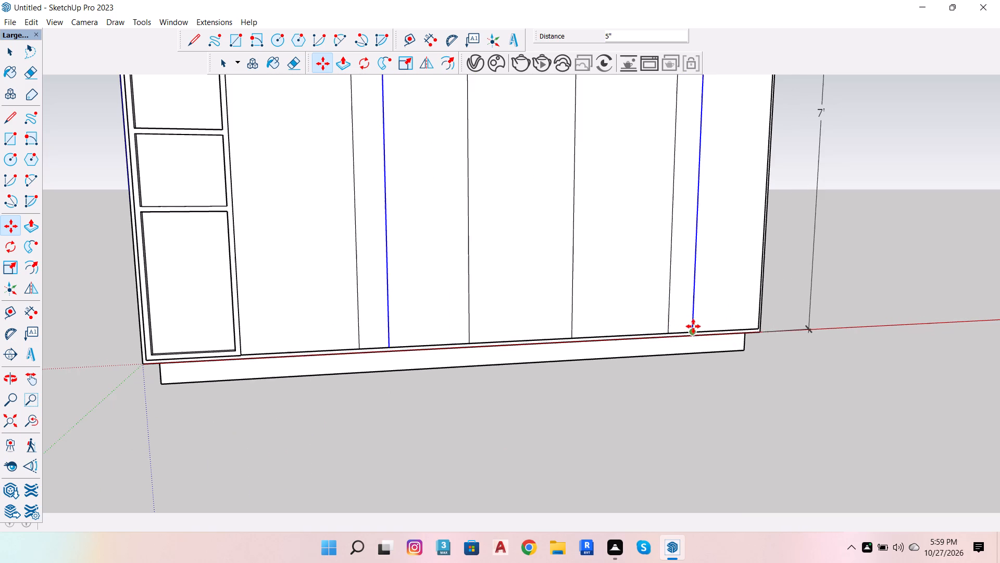
Divide the 5" line copies into seven equal intervals (/7) to form flute lines right of both lower door joints.
type("/7")
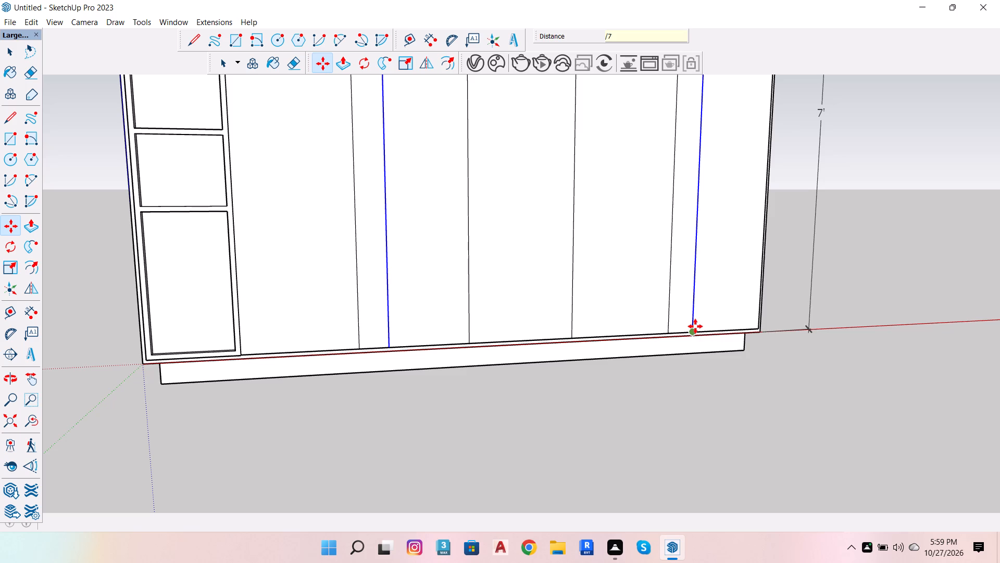
key("Return")
key("space")
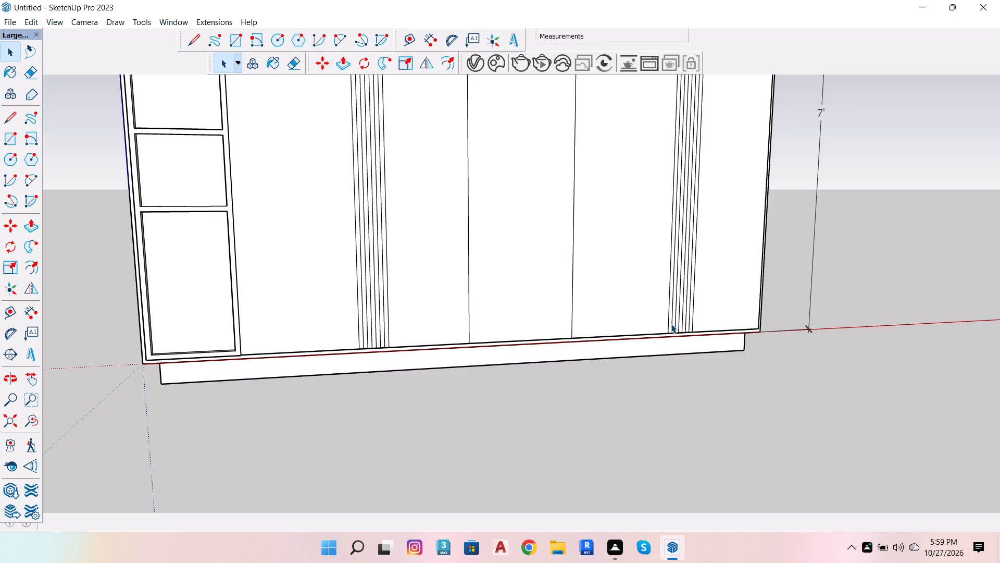
Copy the same two lower door joint lines 5" to the left and divide the copies into seven equal intervals (/7).
scroll(670, 327, "up", 4)
left_click(667, 328)
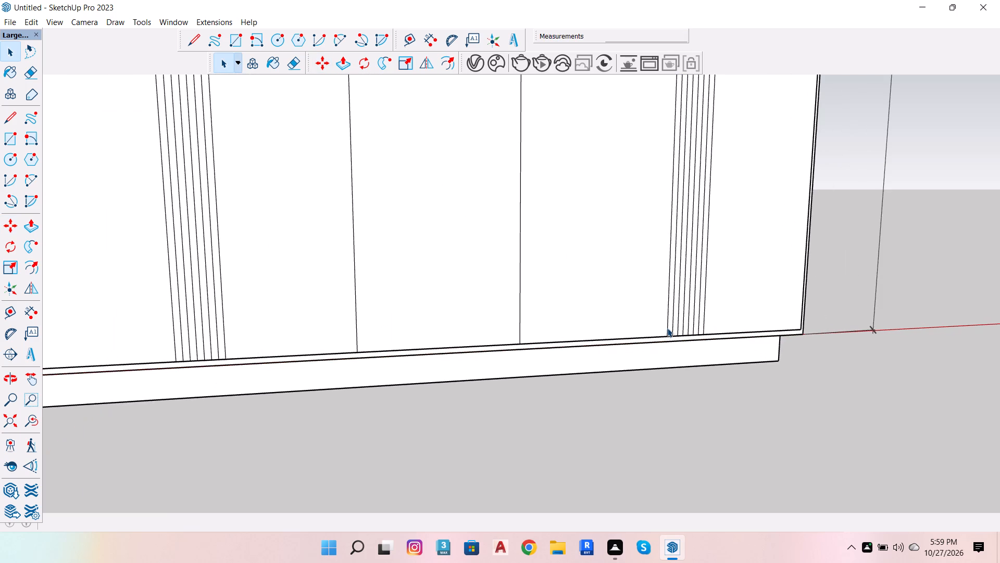
scroll(559, 334, "down", 5)
scroll(333, 332, "up", 5)
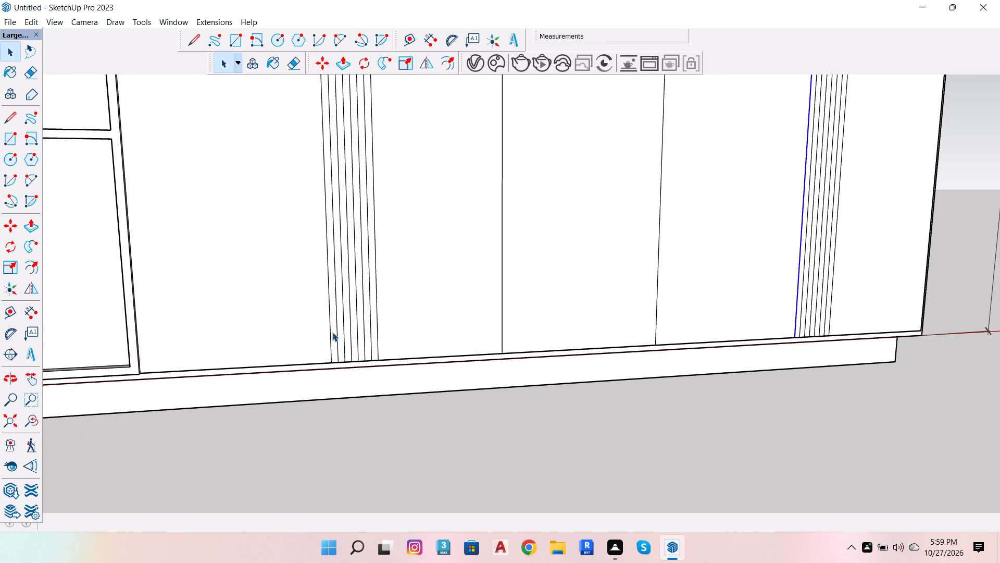
left_click(331, 338, "shift")
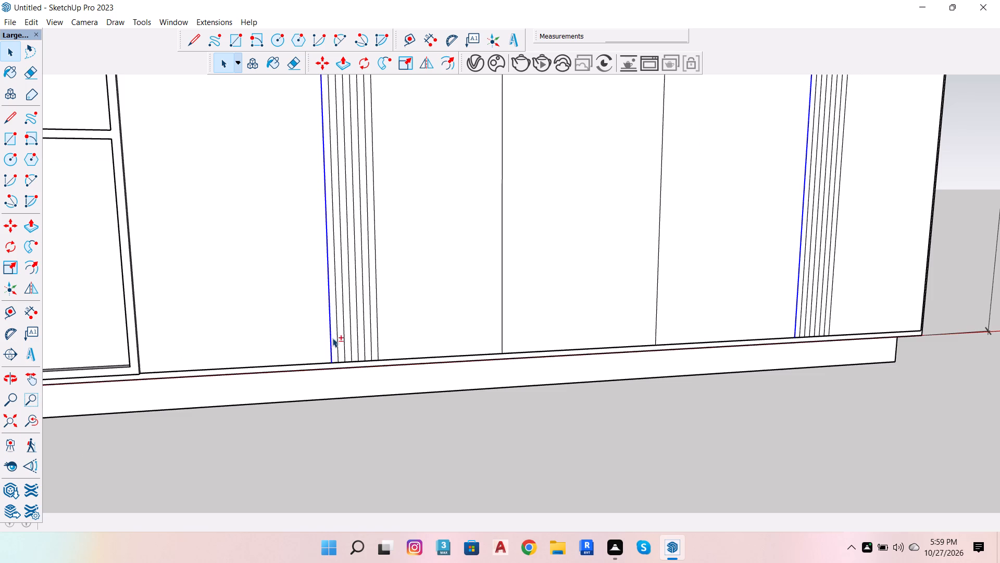
scroll(348, 341, "down", 4, "shift")
scroll(711, 358, "up", 4)
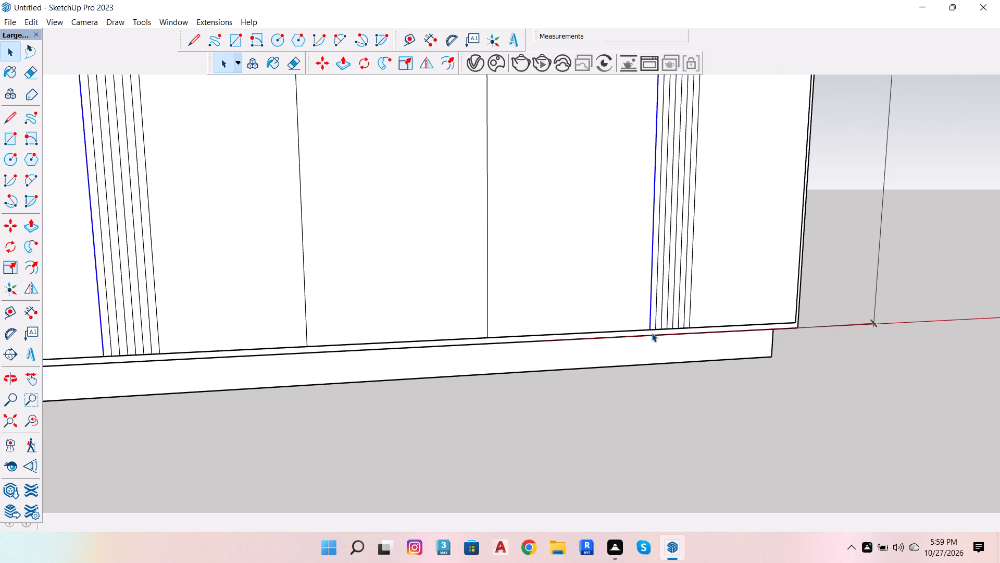
key("m")
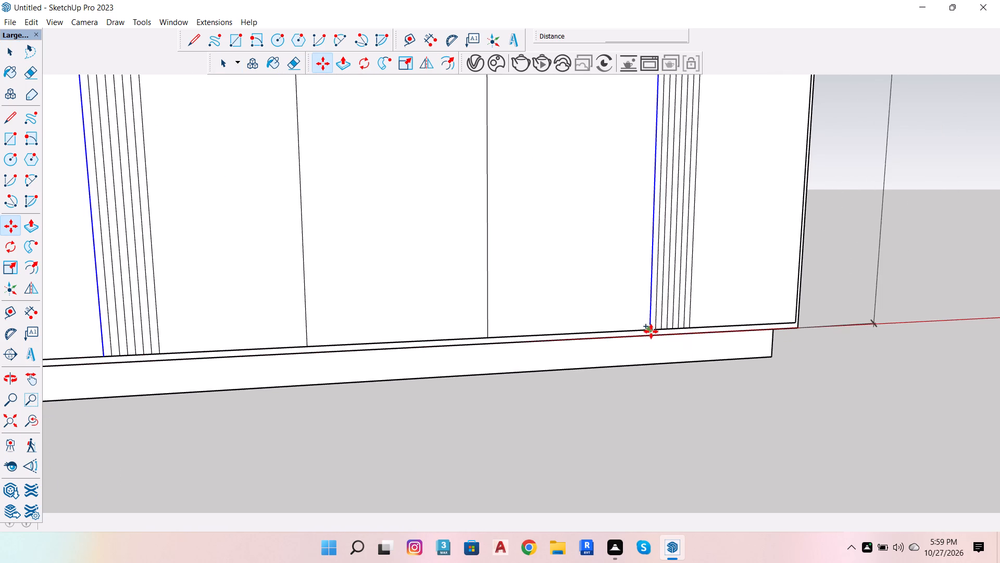
left_click(651, 329)
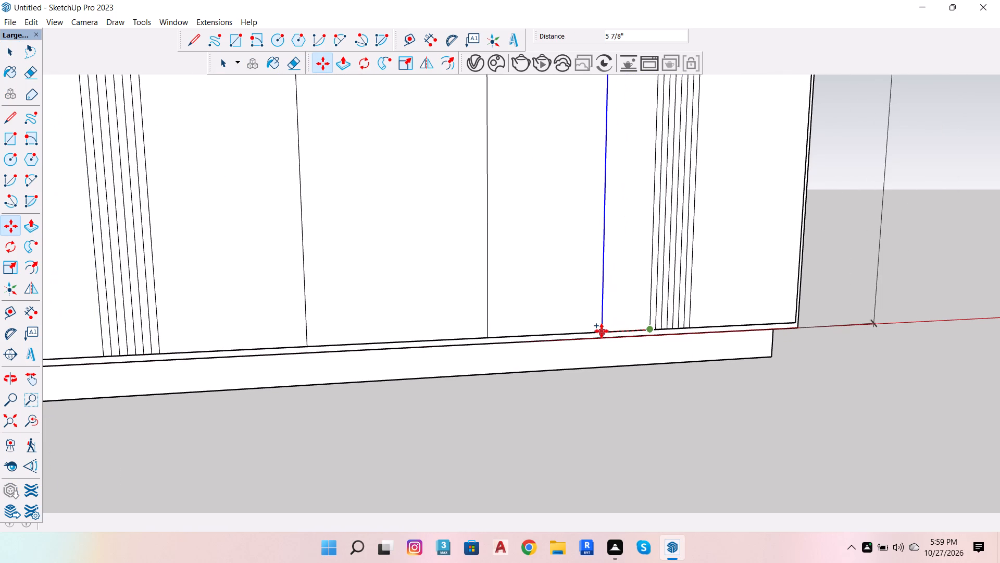
left_click(608, 329)
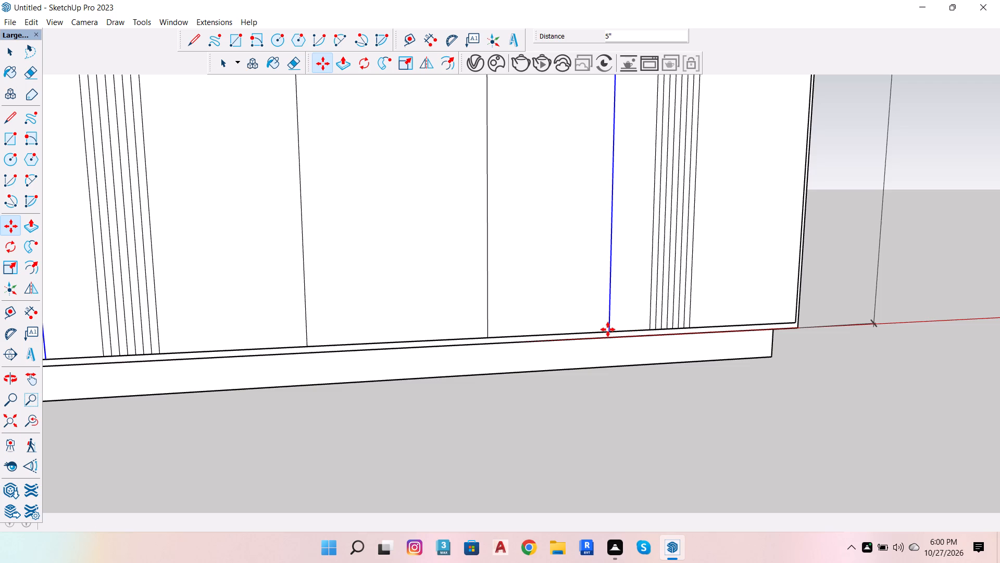
type("/7")
key("Return")
key("space")
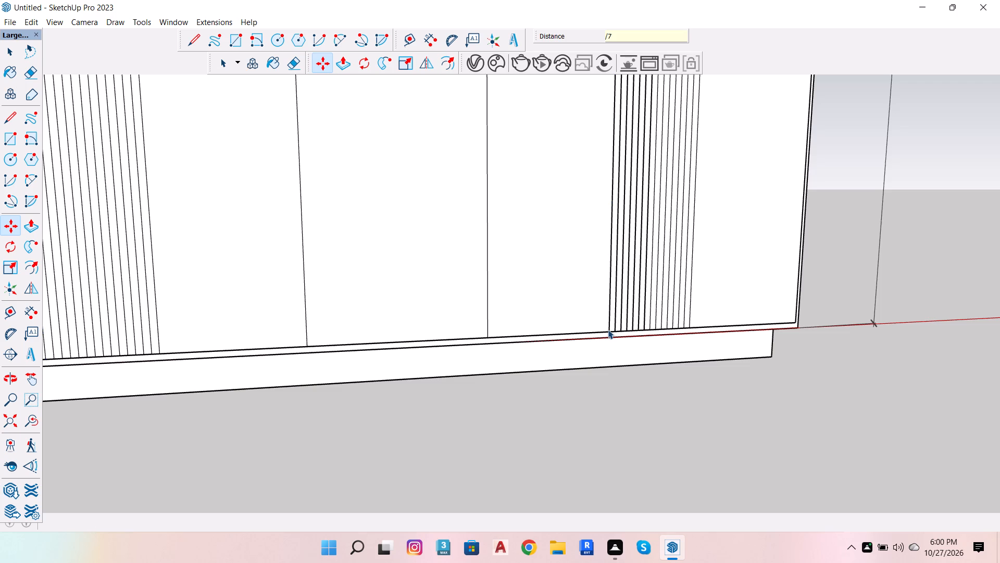
Examine the bottom ends of the new flute lines around the joint between the last two lower doors.
scroll(698, 398, "down", 4)
scroll(668, 330, "up", 9)
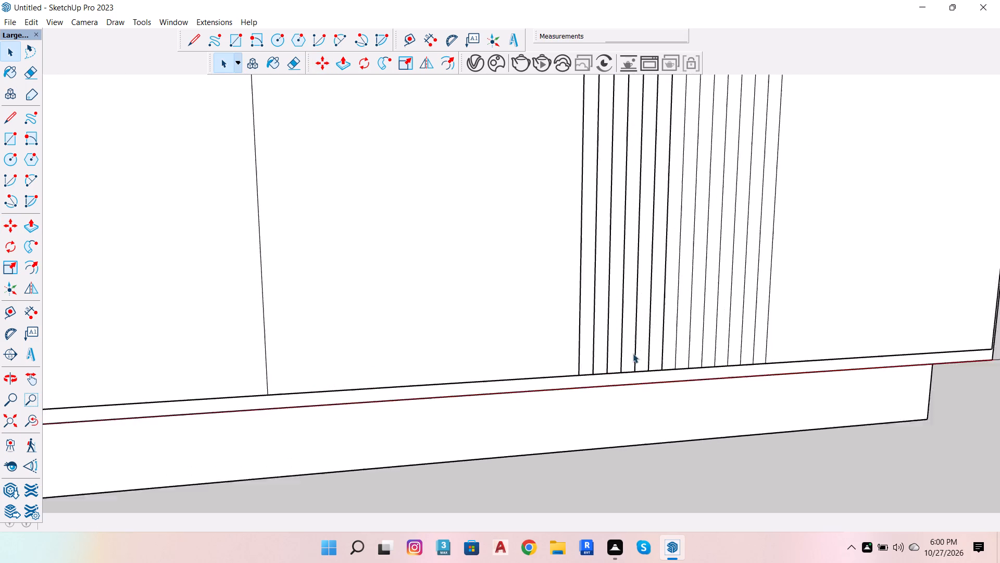
scroll(633, 353, "up", 15)
scroll(660, 386, "up", 7)
scroll(562, 323, "down", 8)
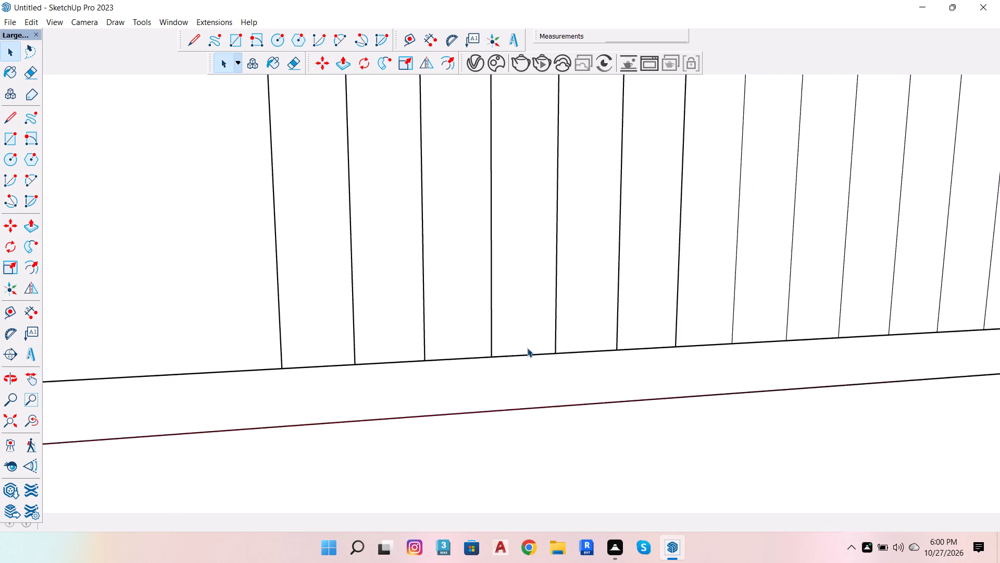
scroll(527, 349, "down", 20)
scroll(527, 349, "down", 14)
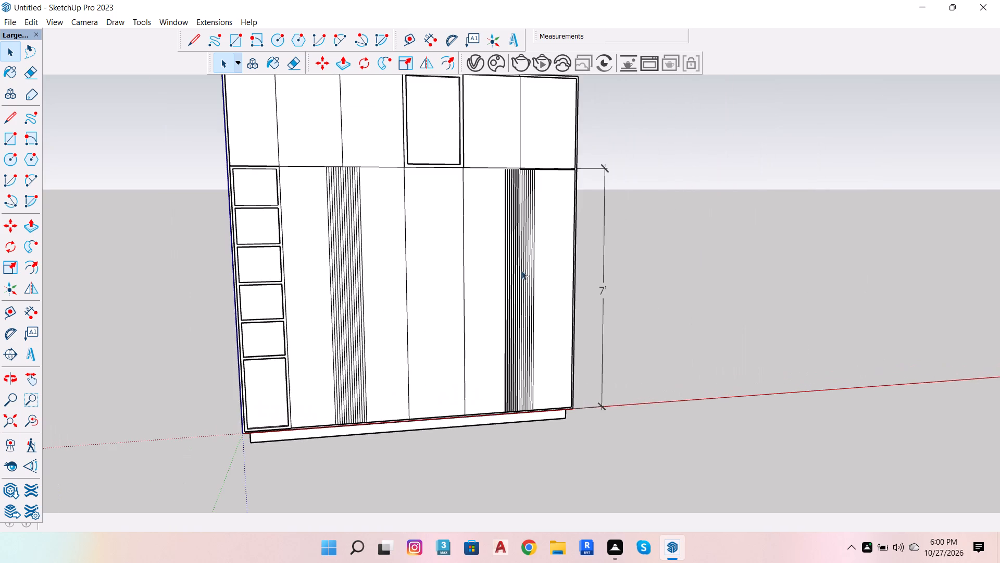
Push/Pull the left end of the narrow recess atop the last lower door about 10 1/4" leftward, past the right-hand flute lines.
scroll(507, 131, "up", 19)
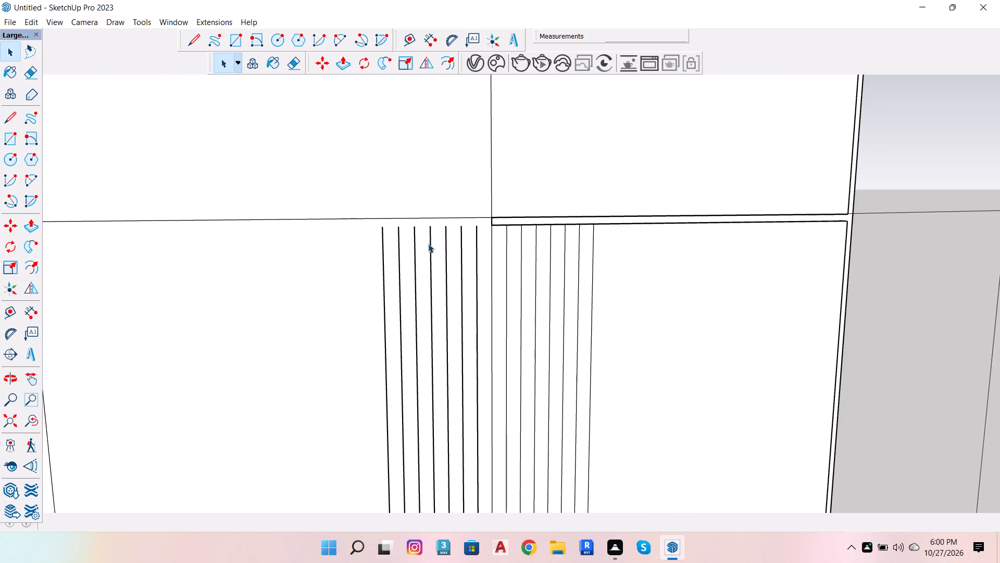
scroll(415, 222, "up", 3)
scroll(414, 223, "down", 6)
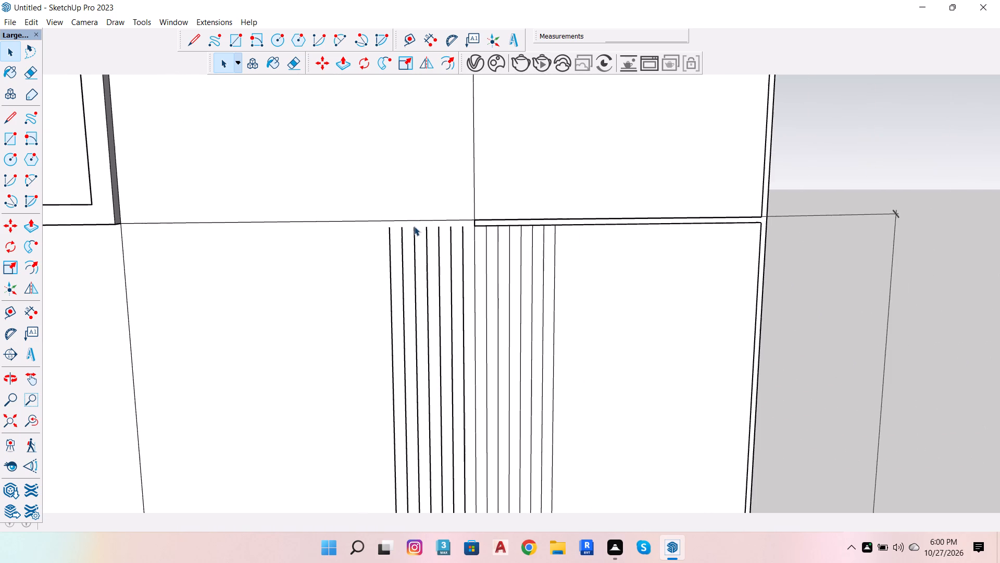
scroll(767, 210, "up", 4)
key("o")
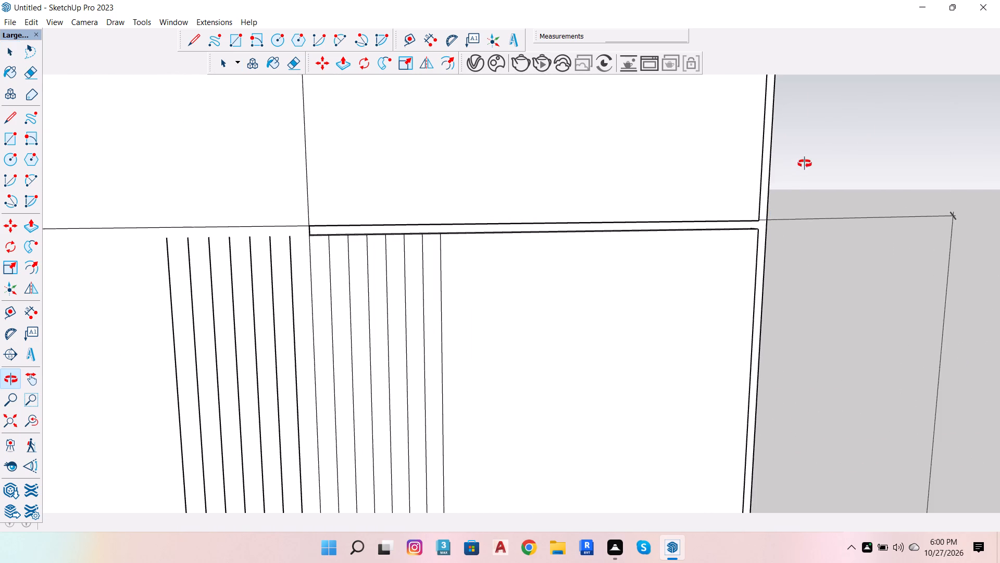
left_click_drag(806, 161, 404, 207)
scroll(408, 200, "up", 6)
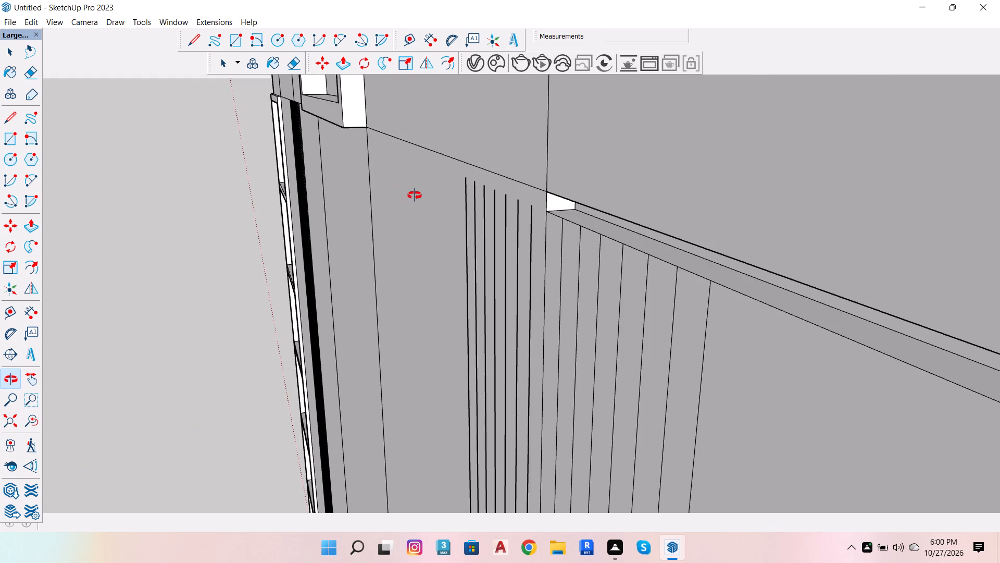
key("space")
scroll(537, 152, "up", 4)
left_click(562, 223)
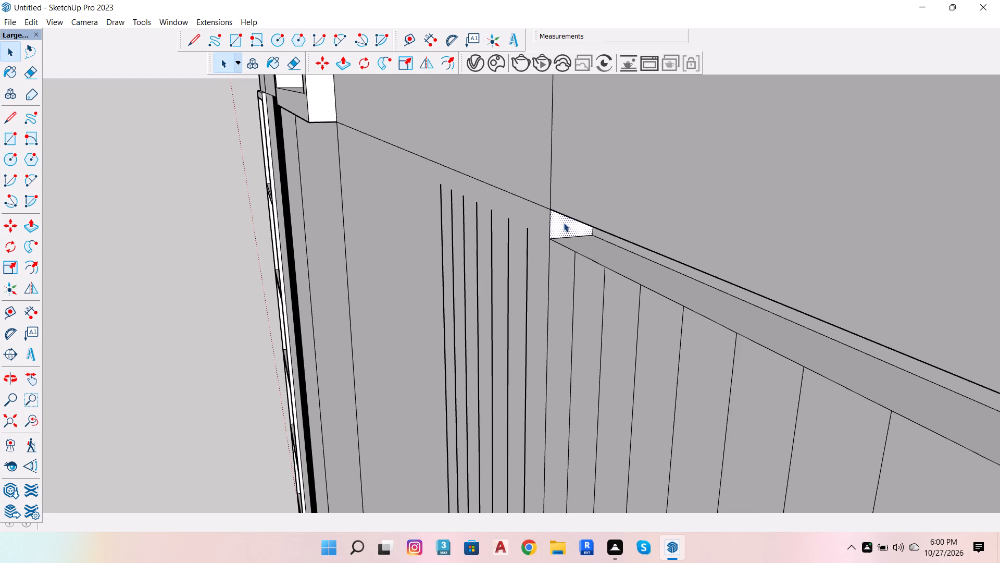
key("p")
left_click(564, 222)
scroll(507, 215, "down", 6)
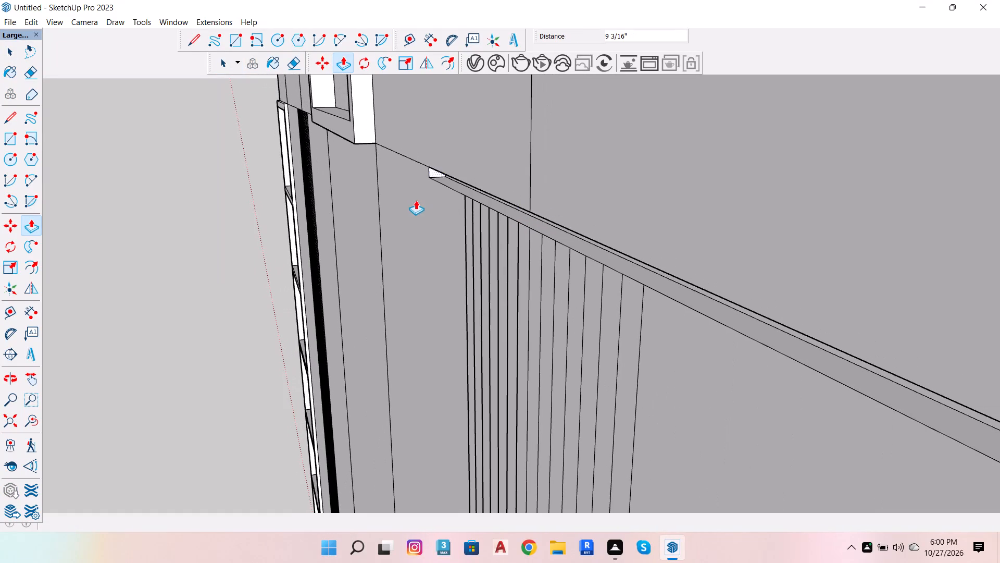
left_click(405, 199)
scroll(416, 198, "down", 7)
Extend the recess about 8 7/8" left to the framed upper door's right-hand joint, then another 9 3/4" beneath that door.
scroll(410, 209, "up", 4)
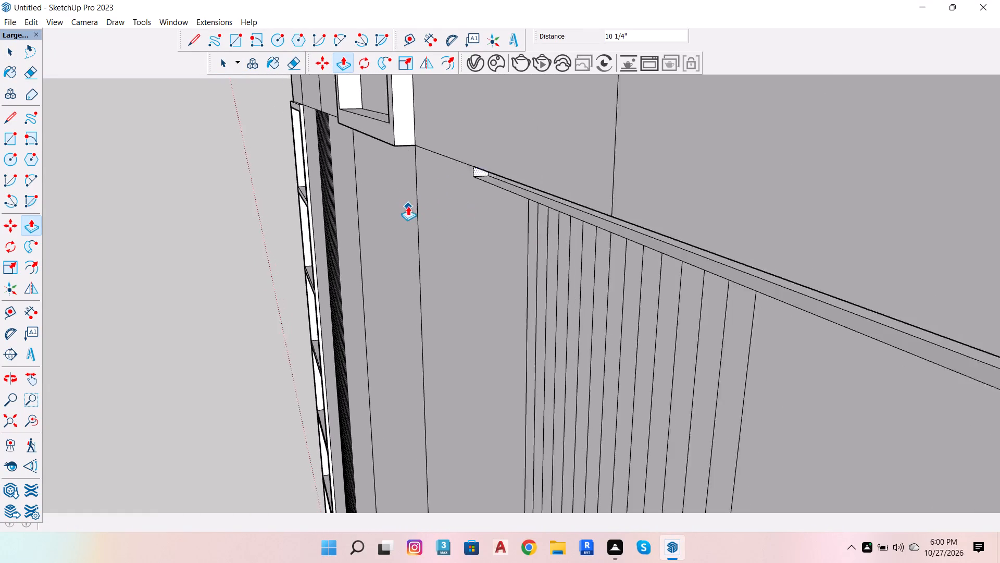
scroll(408, 206, "up", 1)
scroll(467, 166, "up", 7)
left_click(498, 166)
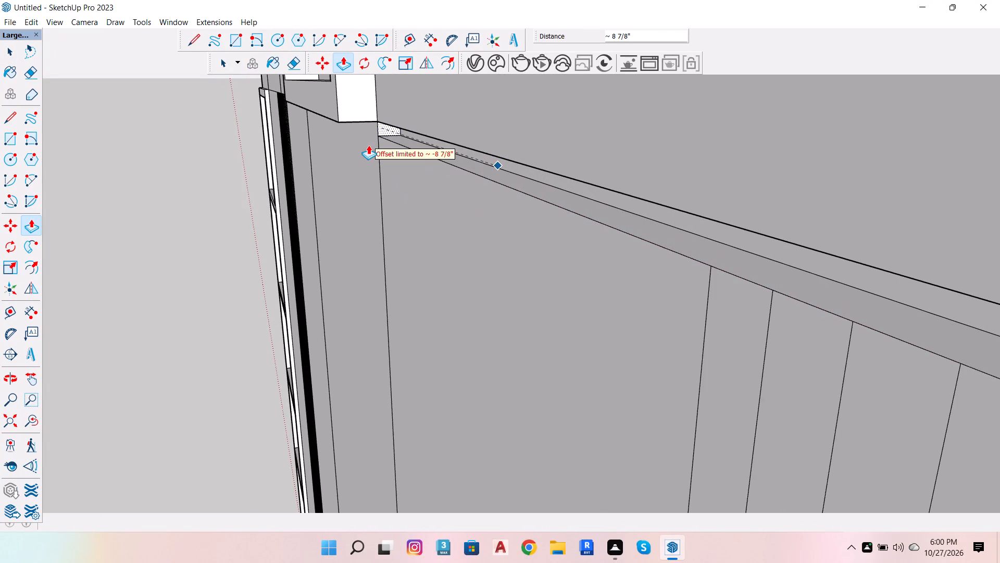
left_click(368, 145)
scroll(548, 189, "down", 7)
scroll(395, 144, "up", 6)
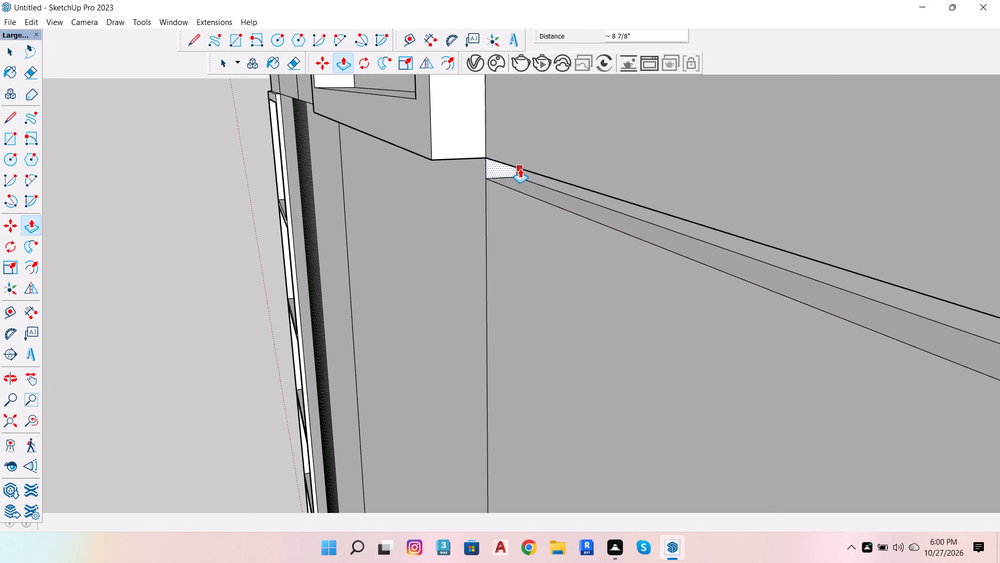
scroll(518, 169, "up", 4)
left_click(491, 172)
left_click(327, 161)
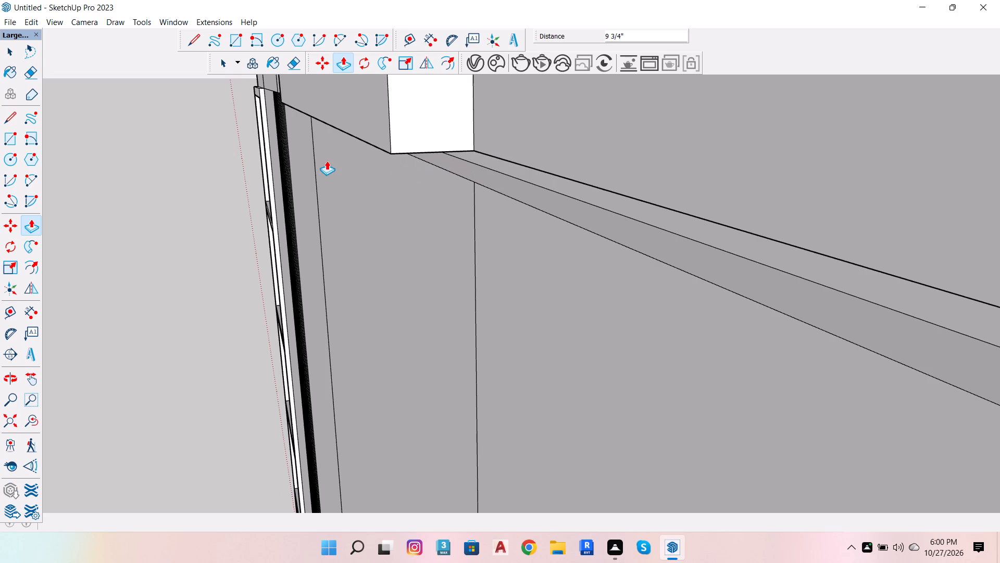
scroll(583, 201, "down", 7)
Extend the recess about 9 1/4" to the framed upper door's left-hand joint, then about 1'2" to the left-hand fluted strip.
key("o")
left_click_drag(409, 190, 417, 177)
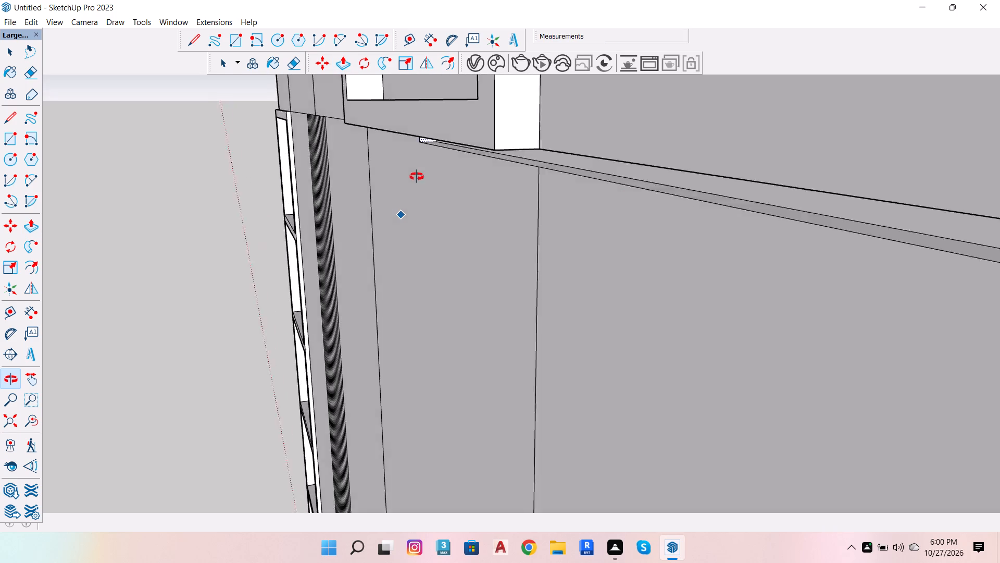
left_click_drag(417, 177, 441, 145)
scroll(470, 70, "up", 9)
key("space")
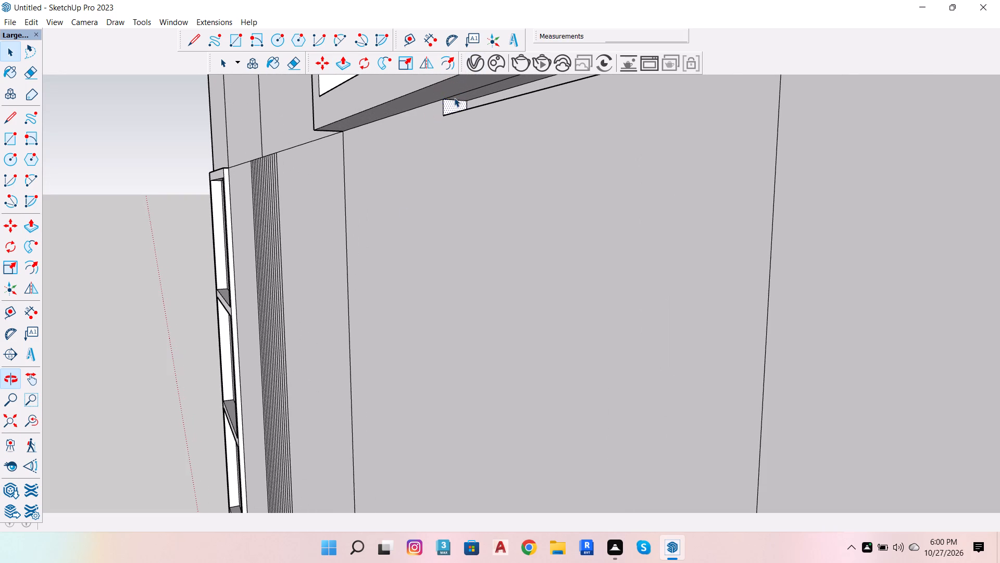
key("p")
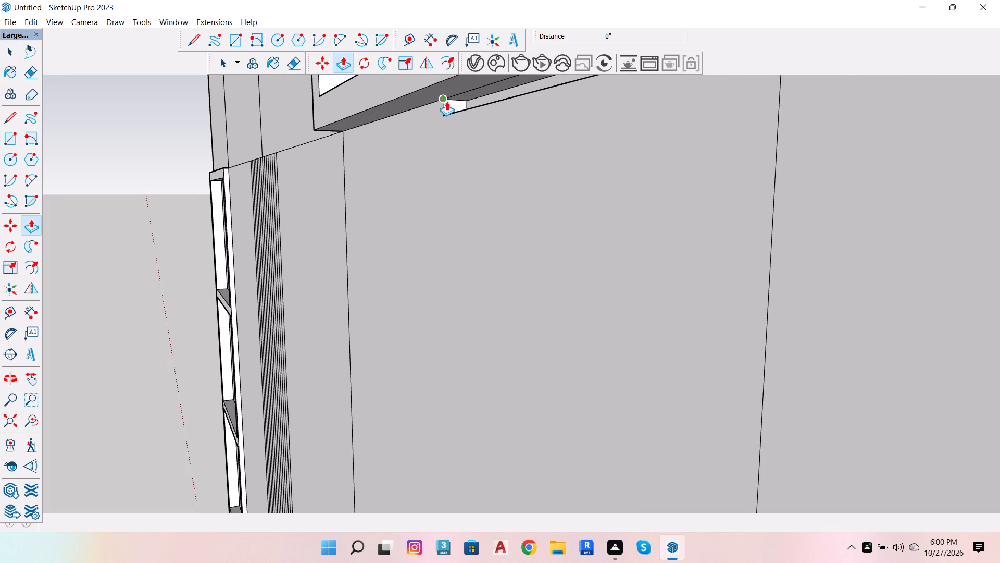
left_click(451, 106)
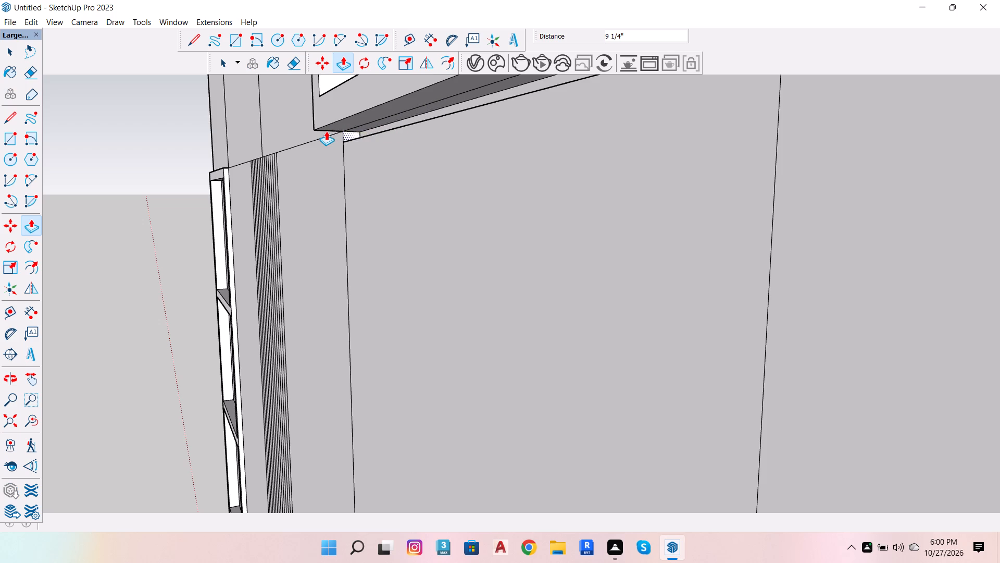
left_click(326, 131)
scroll(340, 124, "up", 11)
left_click(355, 152)
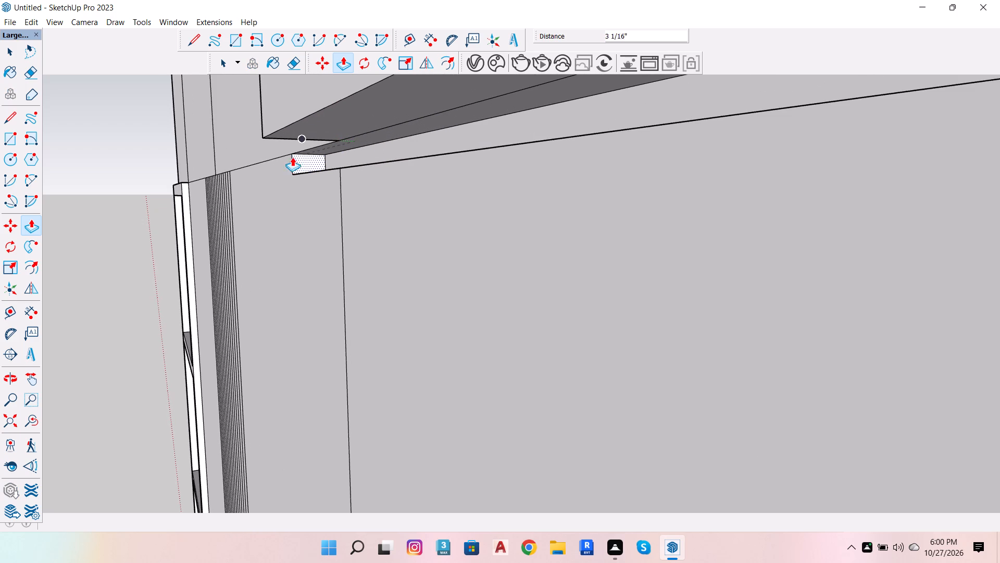
left_click(229, 174)
scroll(386, 151, "down", 7)
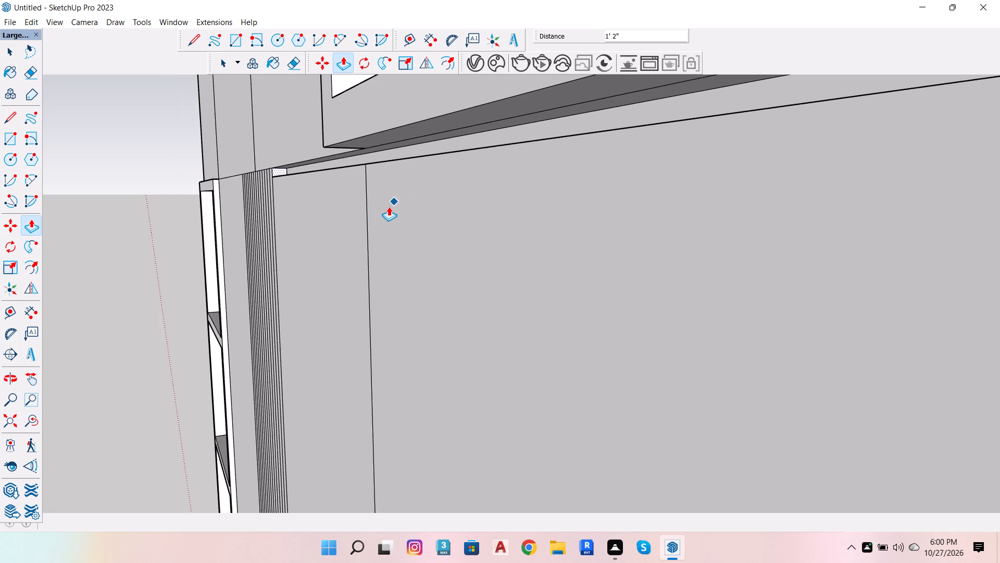
key("p")
left_click_drag(398, 165, 414, 177)
key("space")
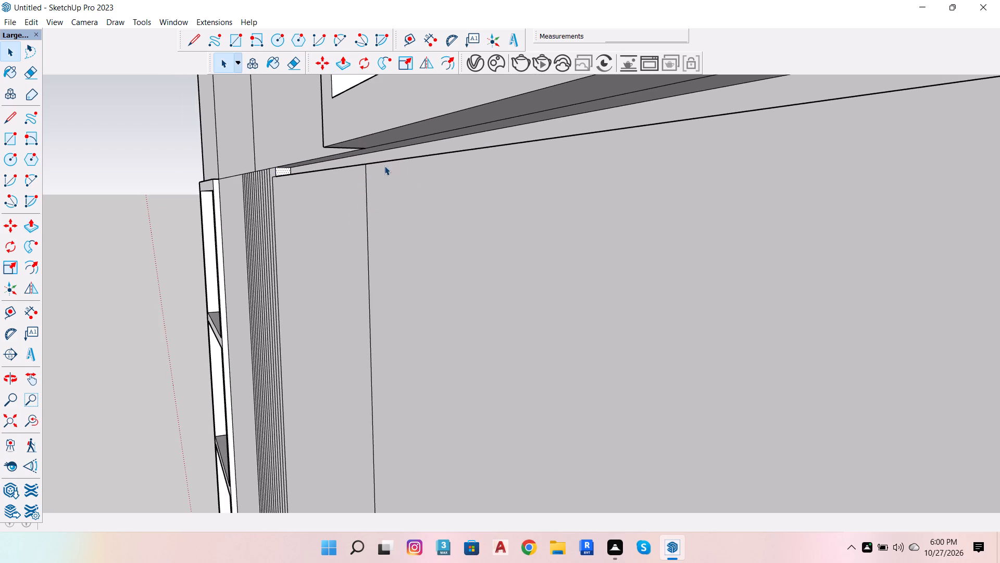
Push/Pull the left end of the recess about 1 9/16" farther left, to the first inner flute line of the left-hand fluted strip.
scroll(475, 185, "down", 4)
key("o")
left_click_drag(354, 163, 396, 227)
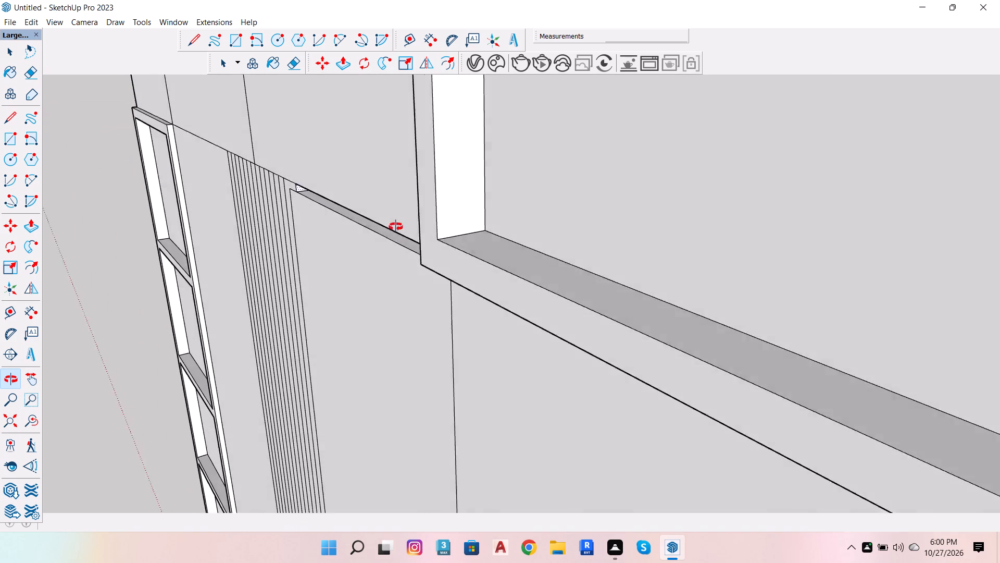
left_click_drag(396, 227, 401, 231)
scroll(308, 225, "up", 10)
key("space")
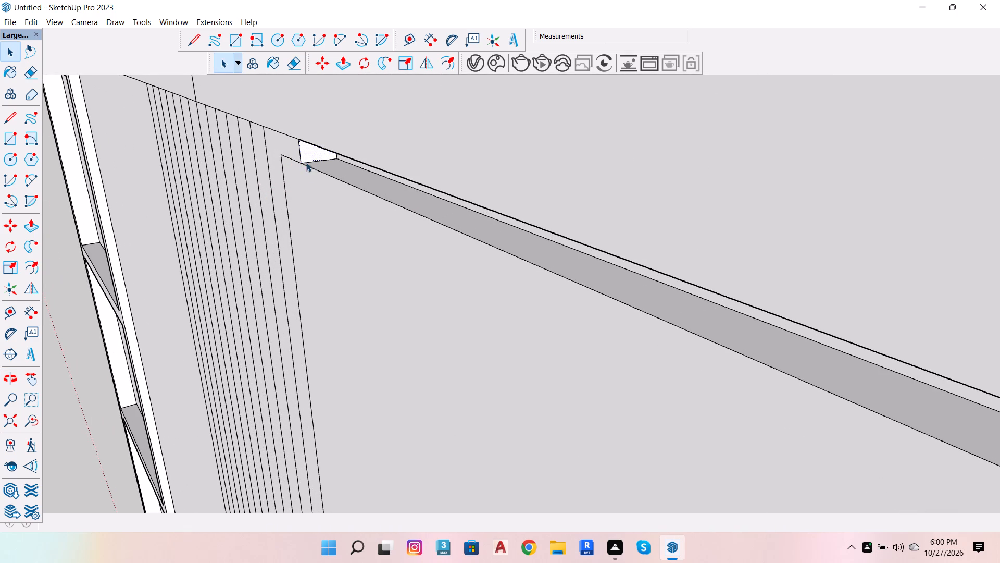
key("p")
left_click(314, 155)
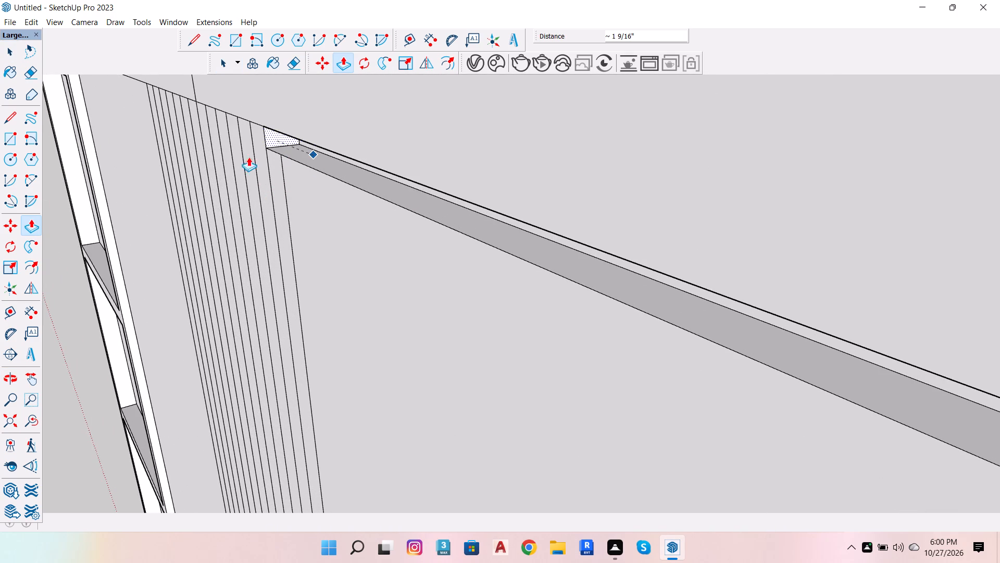
left_click(211, 149)
Extend the recess flute by flute, about 11/16" each, across the right-hand part of the left-hand fluted strip.
scroll(268, 136, "up", 4)
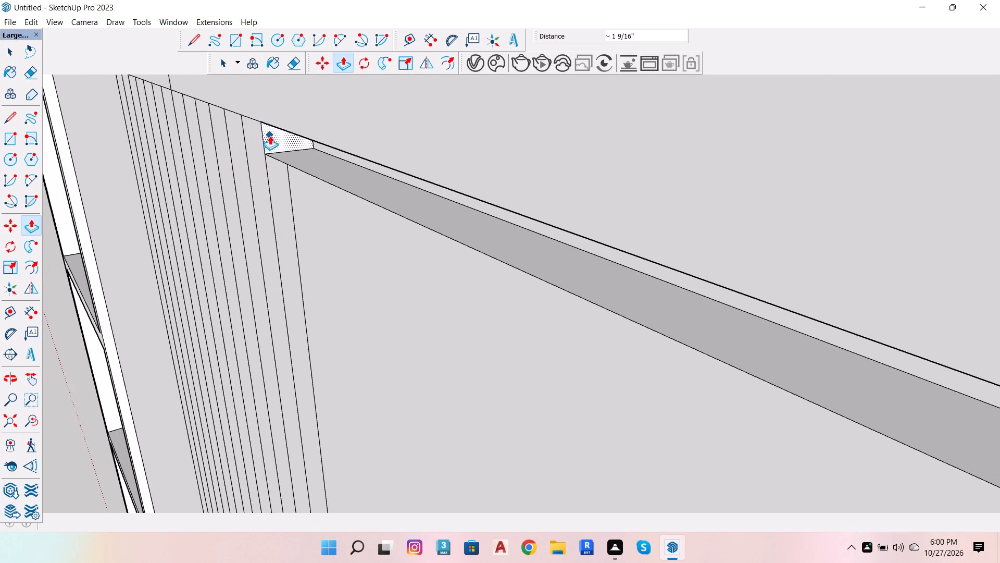
left_click(270, 136)
left_click(241, 133)
scroll(424, 202, "down", 7)
scroll(279, 172, "up", 5)
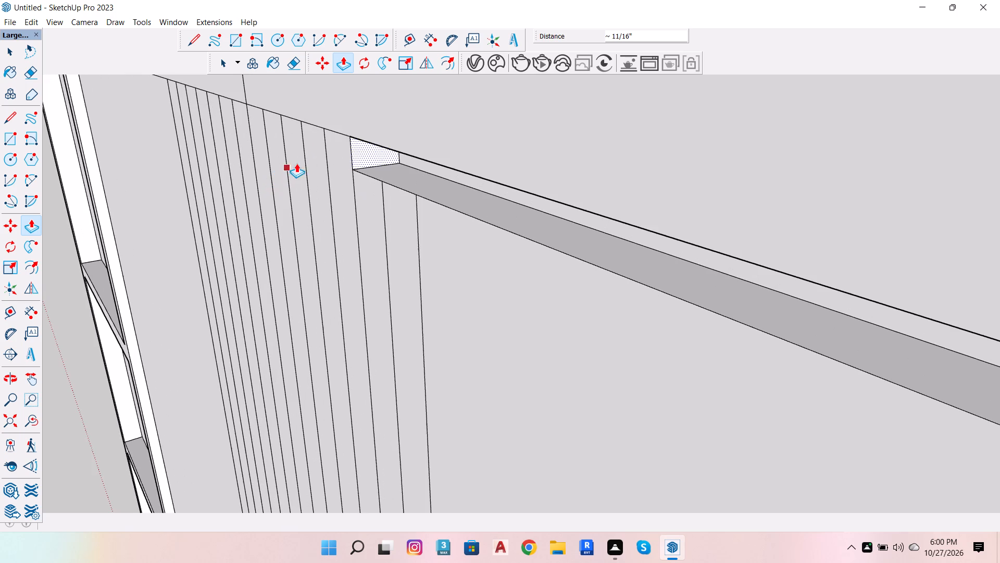
left_click(358, 155)
left_click(322, 150)
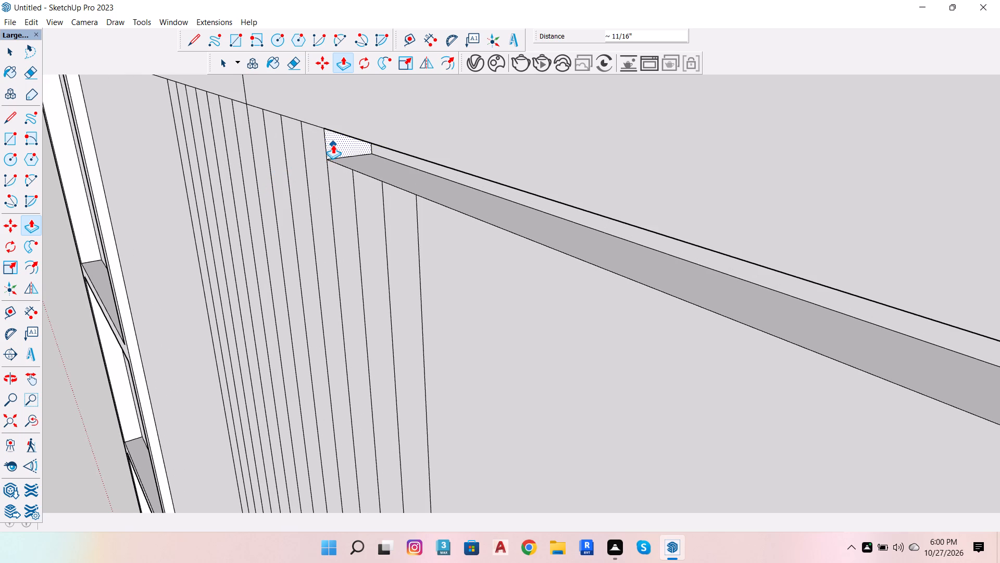
left_click(333, 144)
left_click(256, 120)
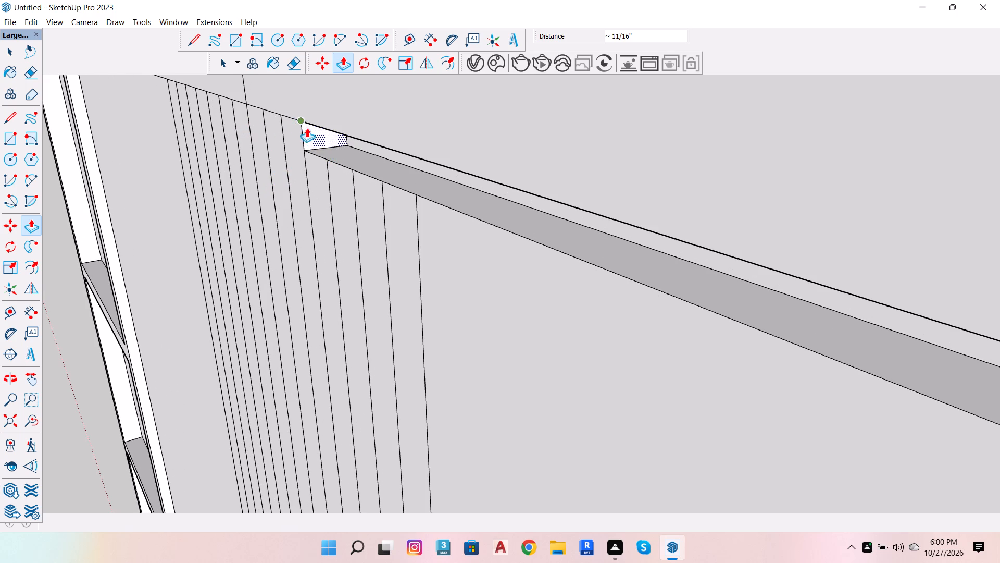
left_click(310, 138)
left_click(290, 134)
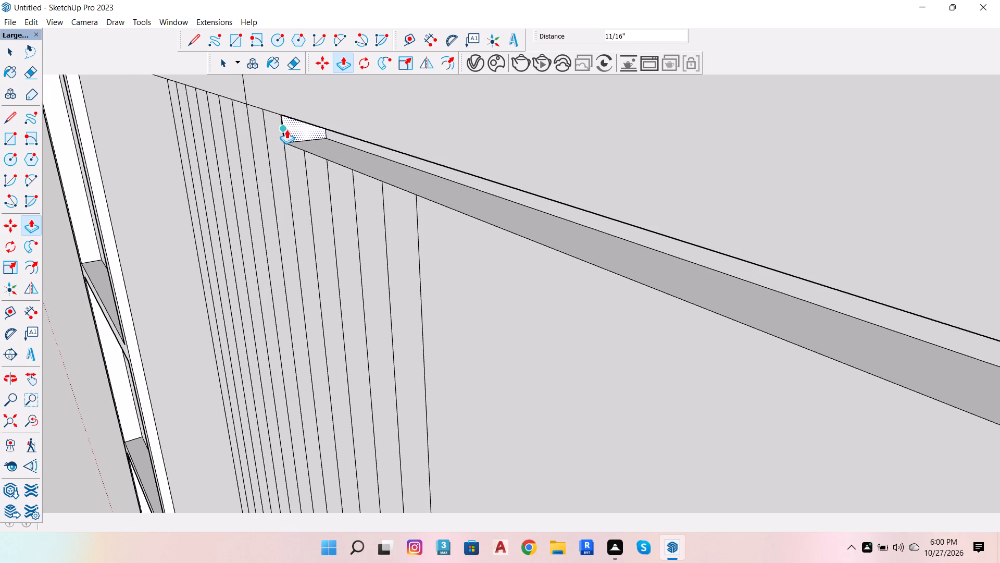
left_click(286, 129)
left_click(262, 126)
Continue extending the recess in increments of about 11/16" across the middle flutes of the left-hand strip.
left_click(292, 130)
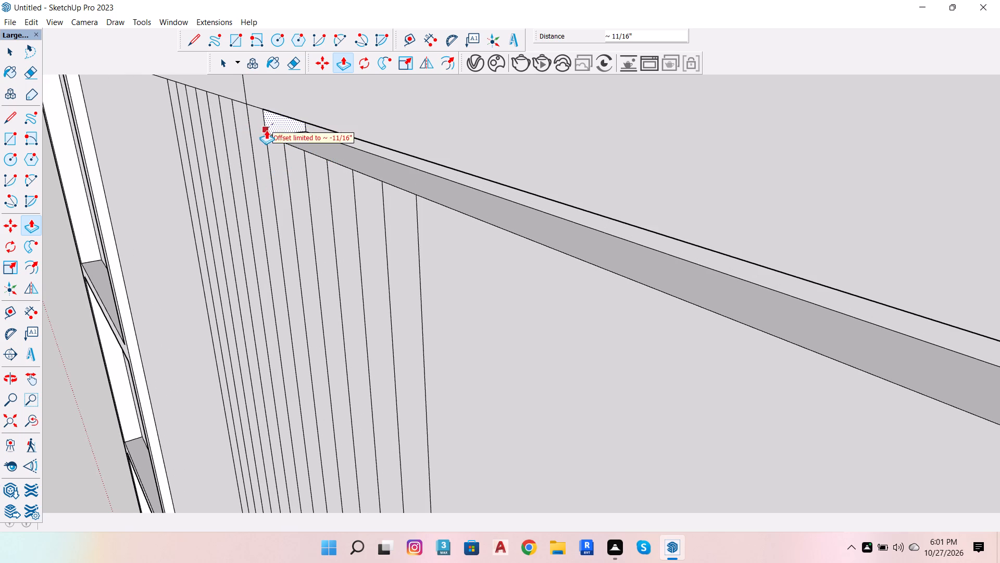
left_click(266, 130)
left_click(279, 125)
left_click(248, 118)
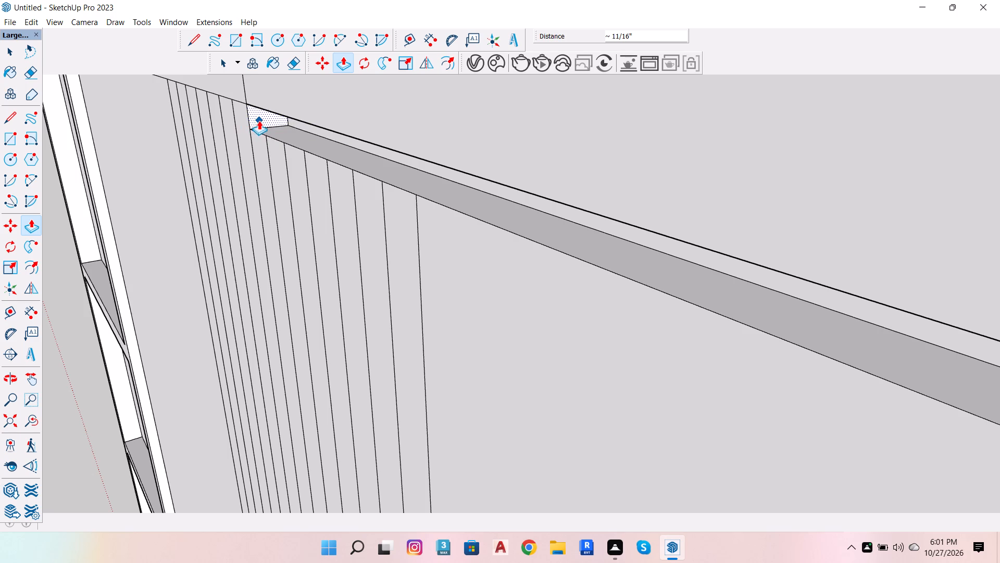
left_click(259, 120)
left_click(221, 117)
scroll(239, 117, "up", 5)
left_click(243, 114)
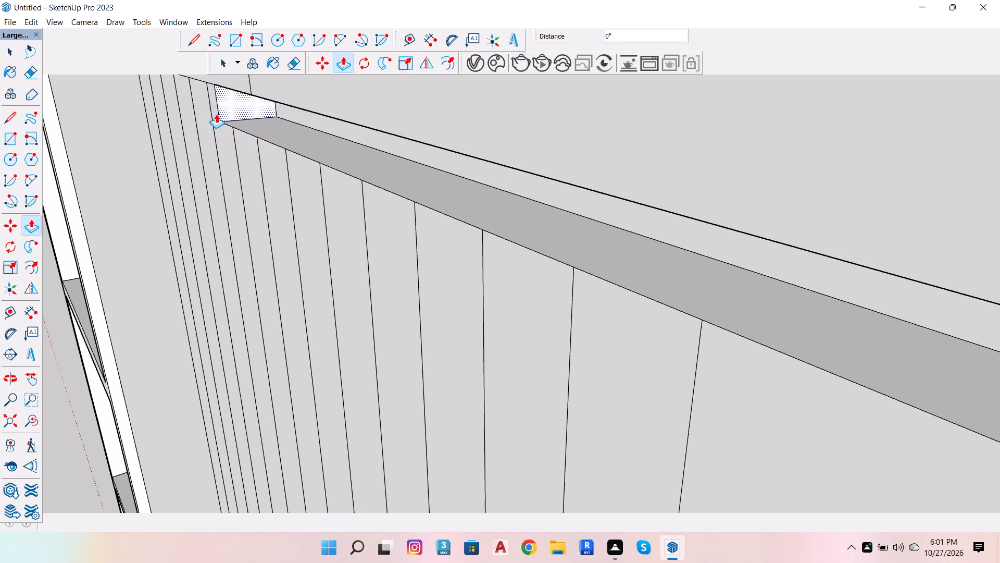
left_click(164, 113)
Extend the recess about 11/16" per flute across the remaining flutes, to the left edge of the left-hand fluted strip.
scroll(316, 187, "down", 6)
scroll(162, 140, "up", 5)
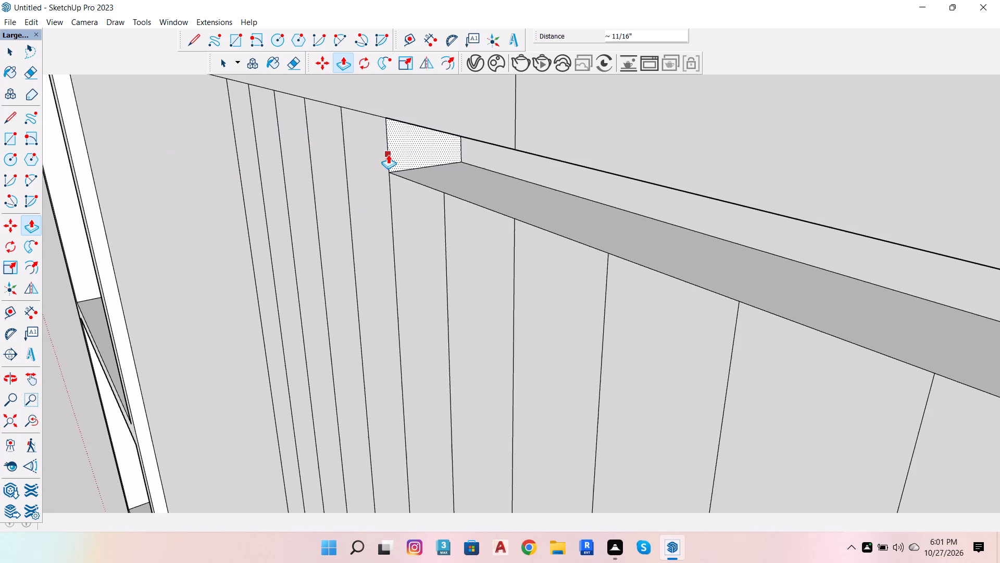
left_click(405, 148)
left_click(338, 149)
left_click(361, 144)
left_click(313, 139)
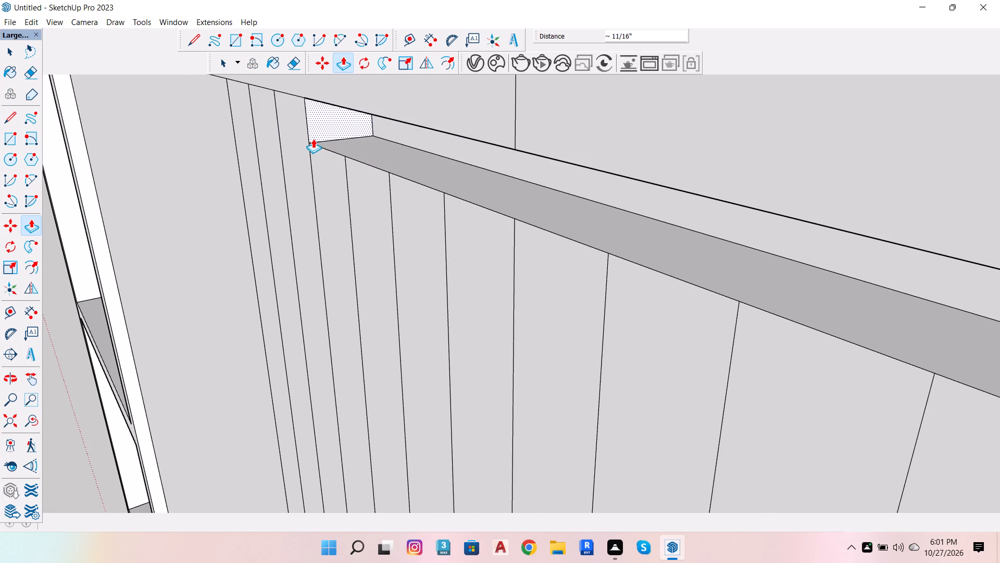
left_click(324, 123)
left_click(261, 113)
scroll(421, 156, "down", 6)
scroll(298, 148, "up", 5)
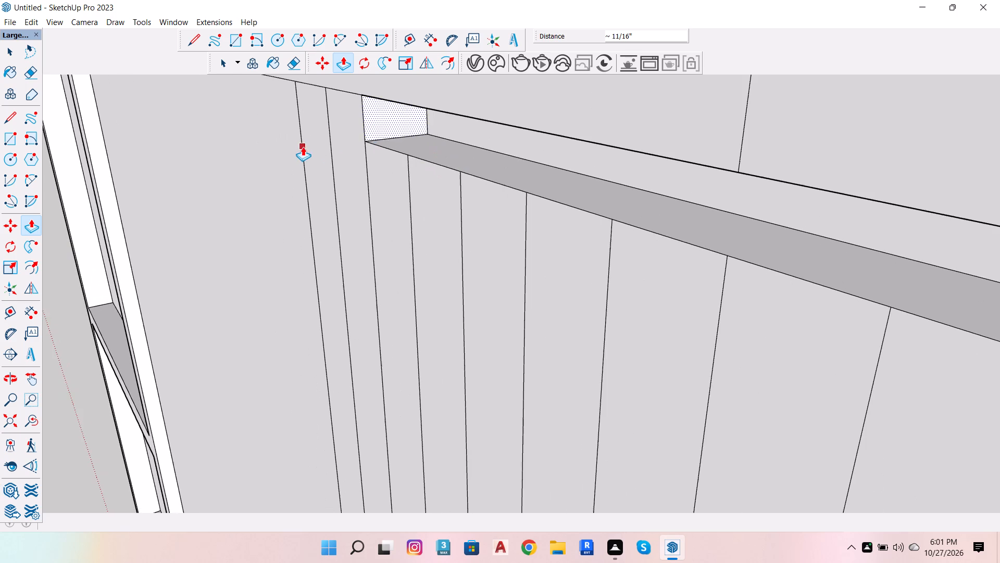
left_click(387, 128)
left_click(284, 119)
left_click(342, 117)
left_click(271, 116)
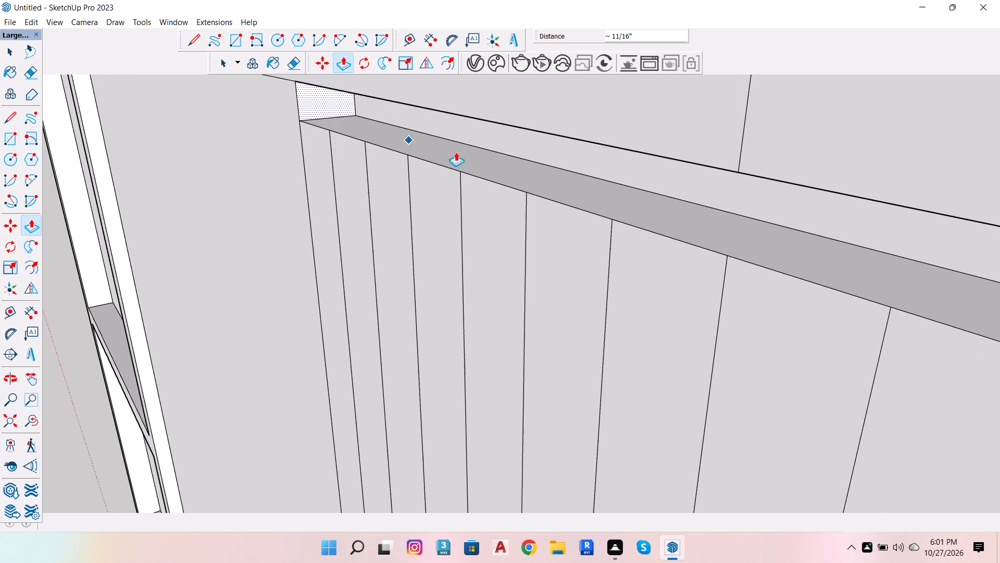
Extend the recess left across the plain door surface by 6 1/16", 5 1/2" and 2 7/16", up to the shelf frame.
scroll(581, 207, "down", 6)
scroll(502, 230, "down", 6)
scroll(434, 209, "up", 3)
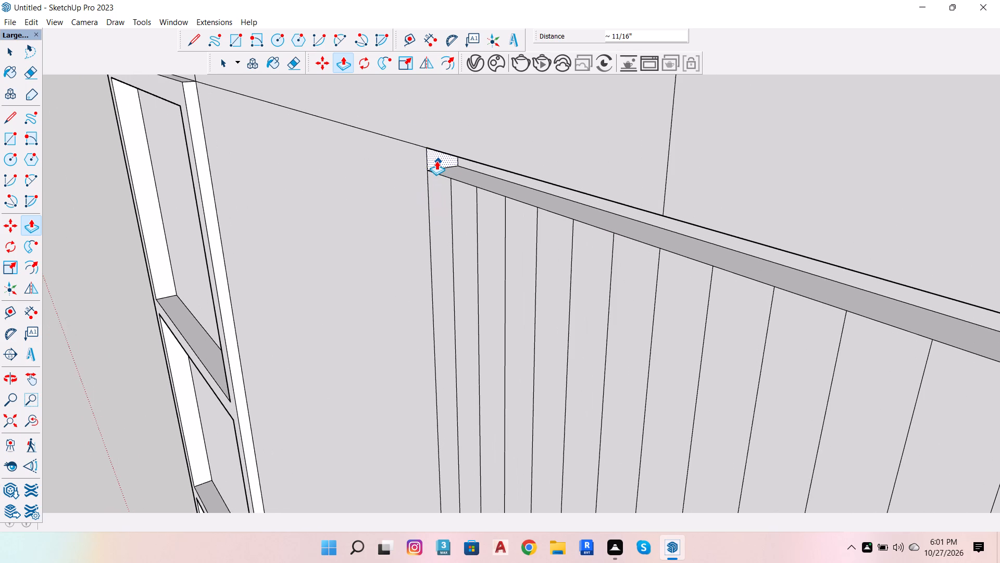
left_click(436, 160)
left_click(273, 168)
scroll(571, 163, "down", 6)
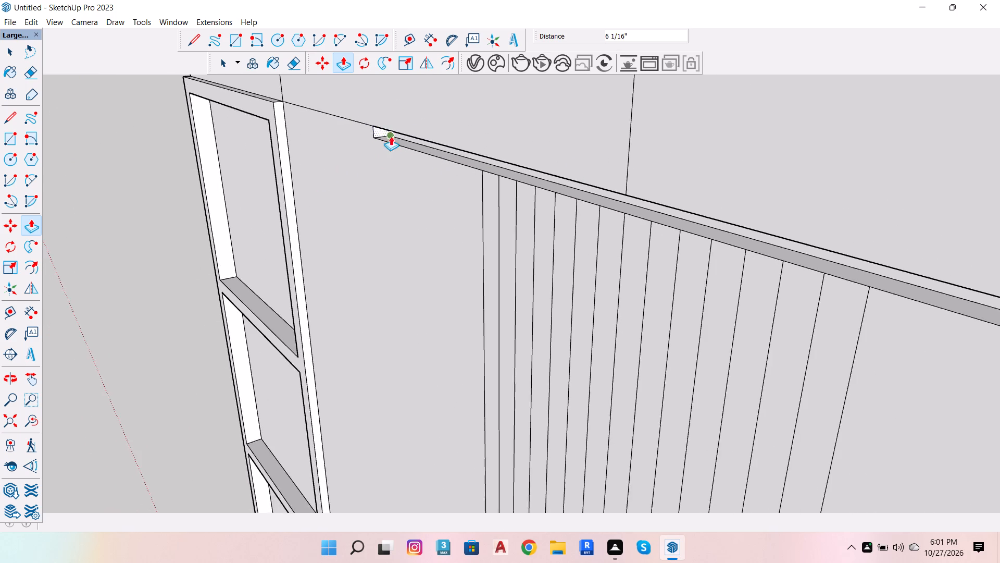
scroll(365, 129, "up", 11)
left_click(403, 148)
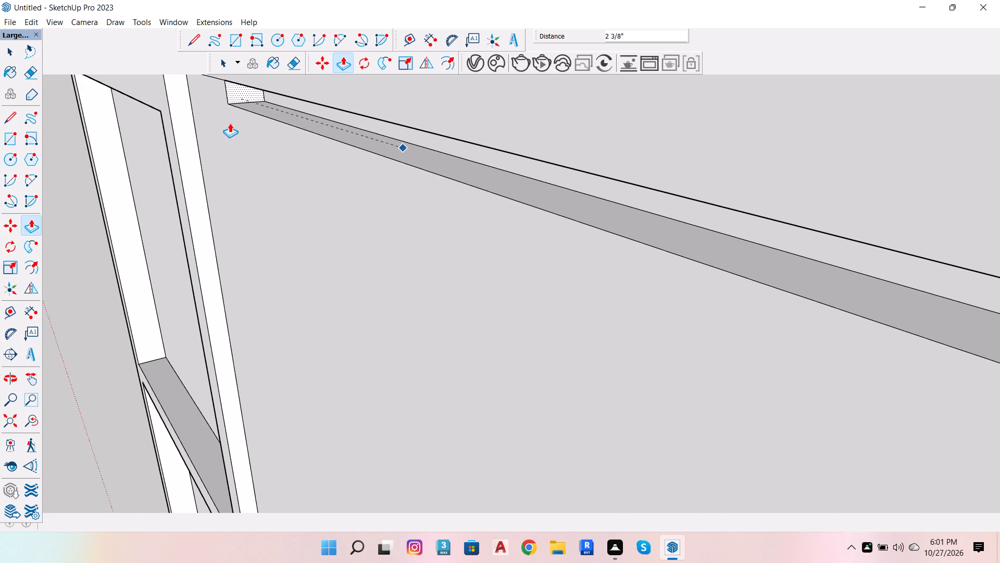
left_click(230, 123)
scroll(386, 185, "down", 7)
scroll(236, 131, "up", 6)
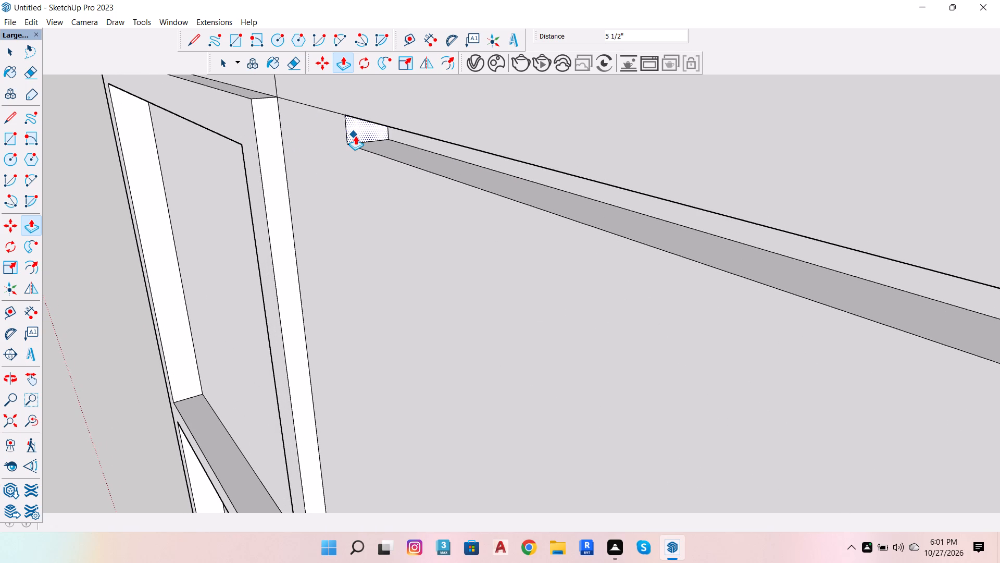
left_click(355, 136)
left_click(253, 128)
Push/Pull the recess end about 1'2 3/16" behind the shelf frame, out to the wardrobe's left side.
scroll(448, 197, "down", 7)
scroll(337, 156, "up", 4)
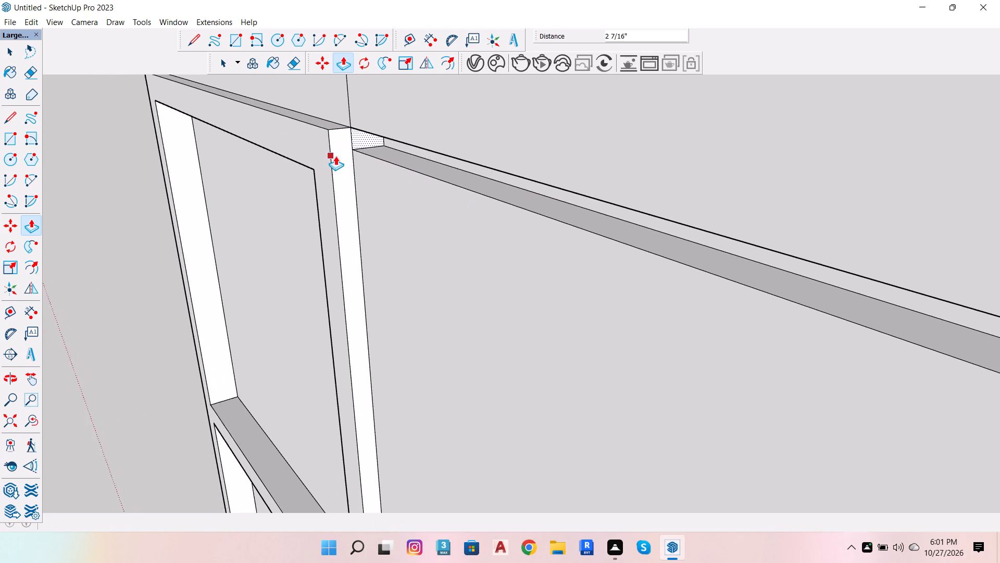
scroll(335, 156, "up", 1)
left_click(365, 140)
scroll(281, 114, "down", 3)
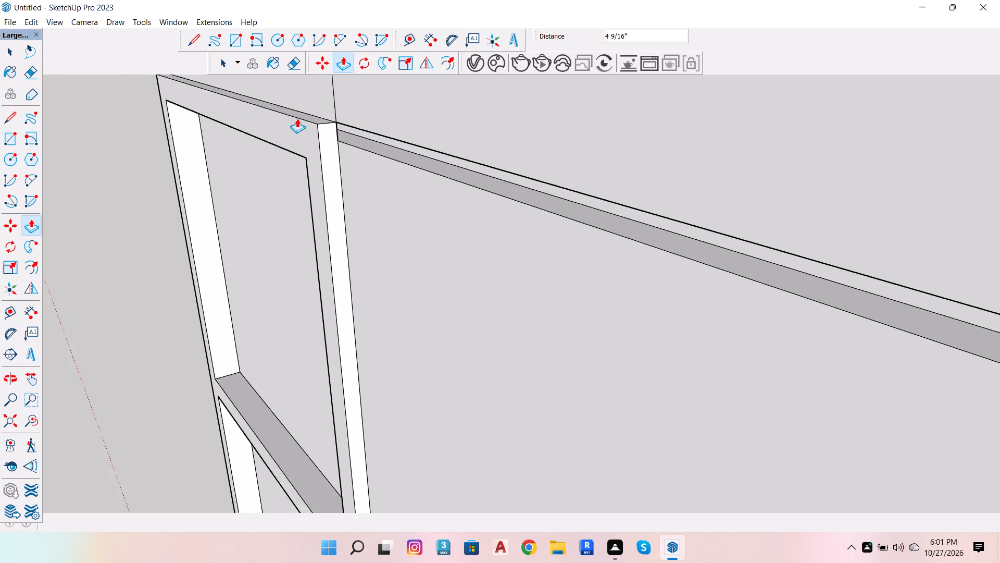
scroll(297, 118, "down", 3)
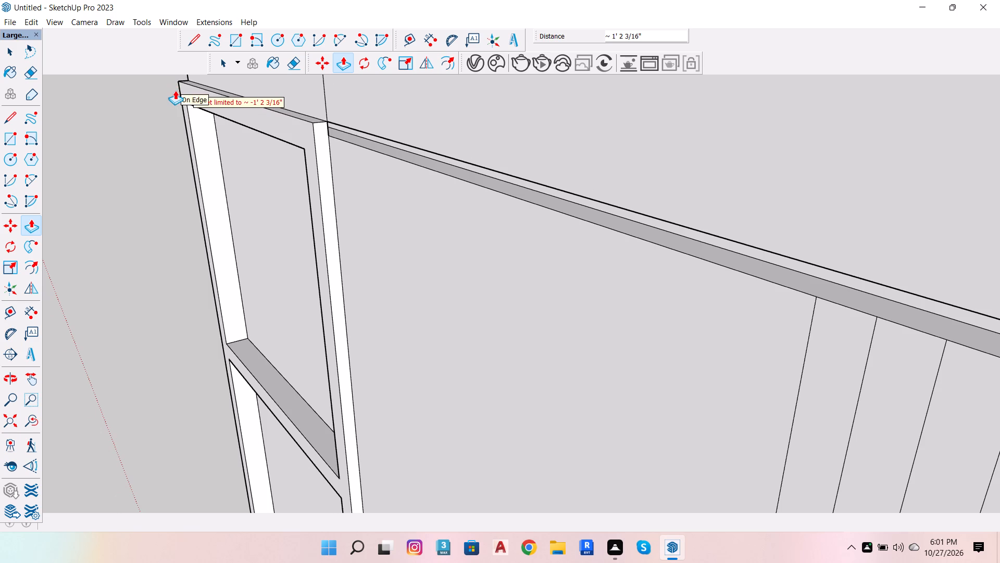
left_click(175, 90)
Draw a short line across the outer side of the shelf frame, level with the bottom of the recess.
scroll(485, 217, "down", 7)
key("o")
left_click_drag(259, 252, 377, 235)
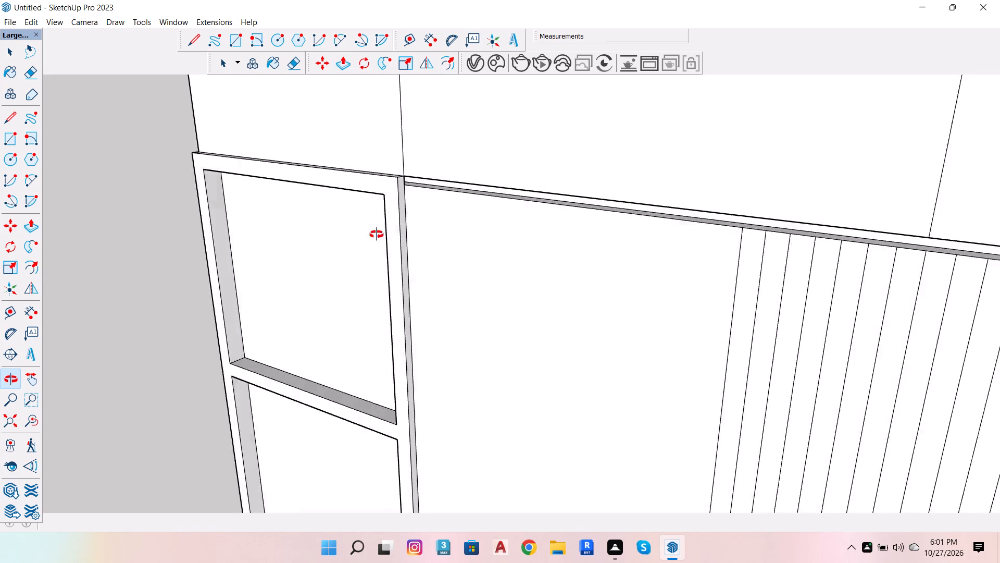
left_click_drag(377, 235, 741, 195)
scroll(569, 211, "down", 6)
scroll(267, 223, "up", 5)
scroll(353, 211, "up", 2)
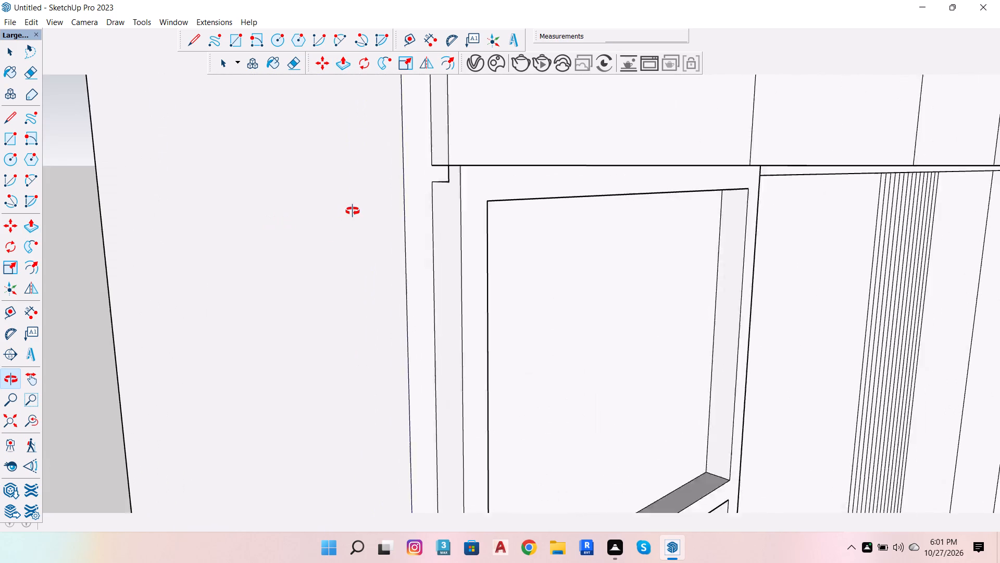
scroll(353, 211, "up", 4)
scroll(499, 169, "up", 4)
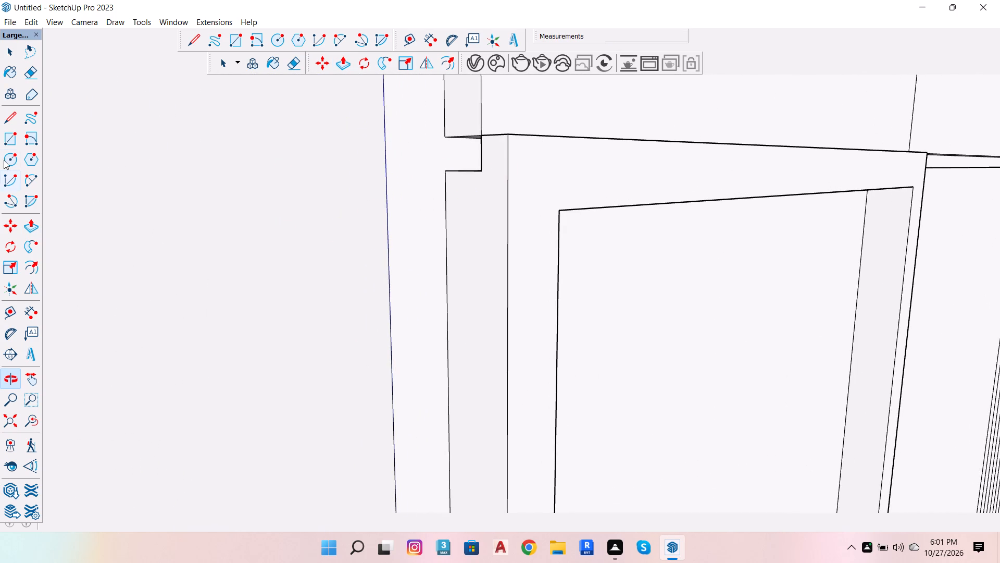
left_click(6, 124)
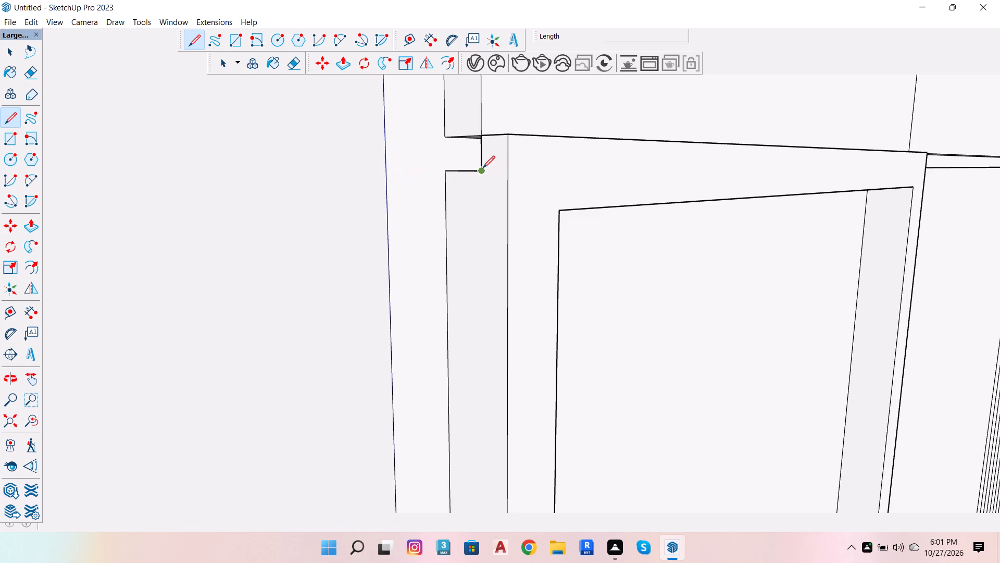
left_click(483, 168)
left_click(508, 170)
key("space")
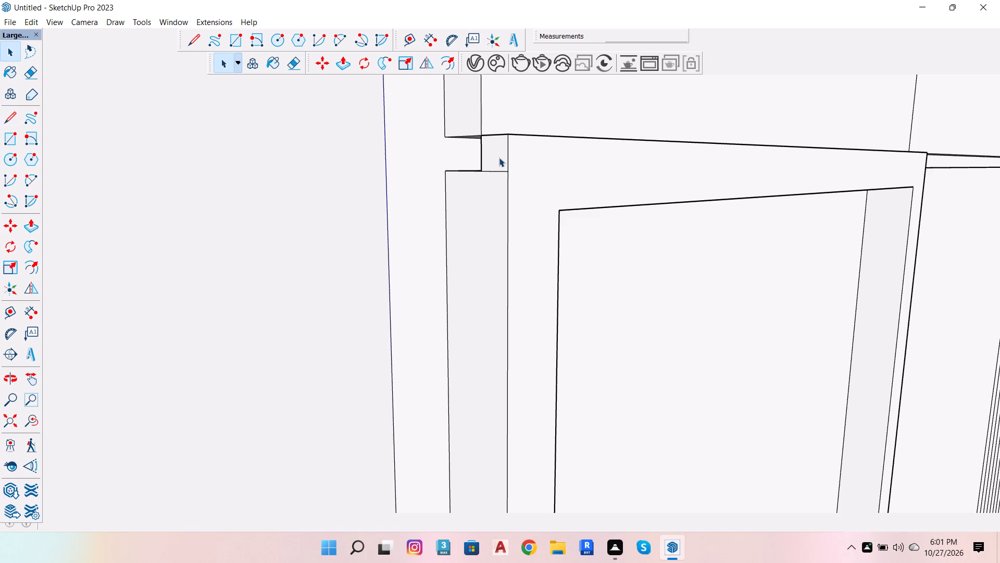
Push/Pull the small face at the top of the shelf frame's side across to the frame's right-hand edge, cutting away the strip.
left_click(499, 157)
left_click(35, 227)
left_click(495, 140)
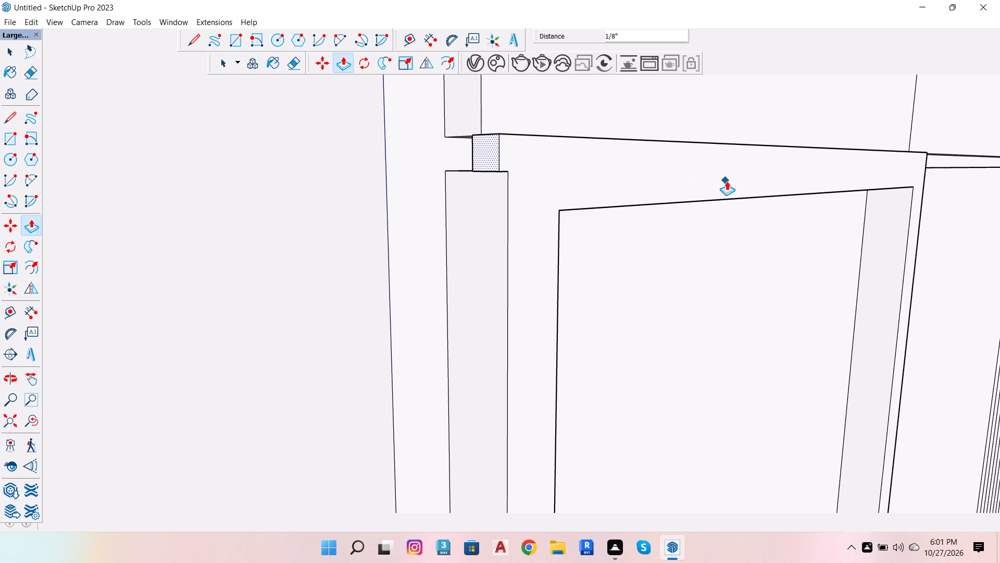
left_click(478, 149)
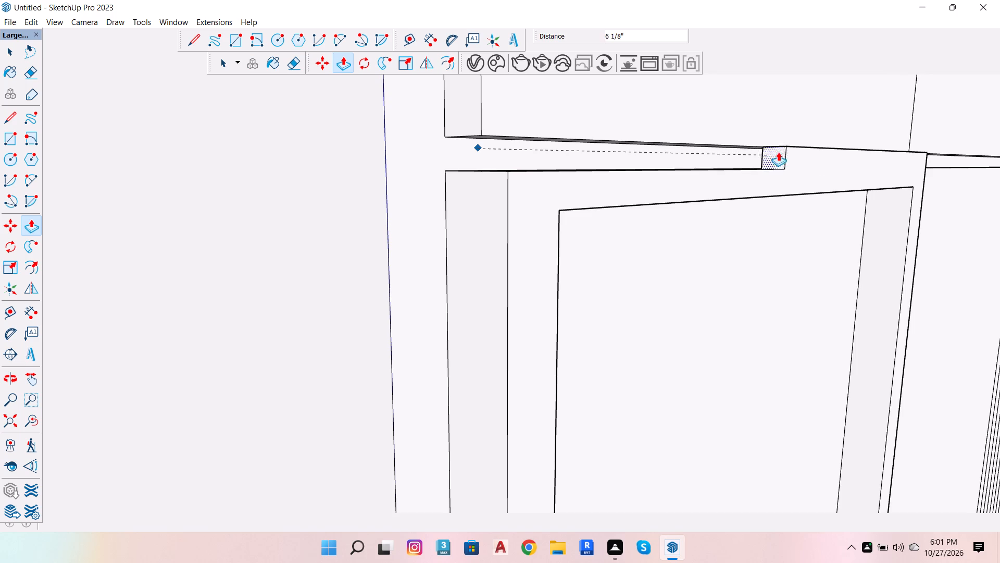
left_click(930, 149)
scroll(162, 253, "down", 6)
key("space")
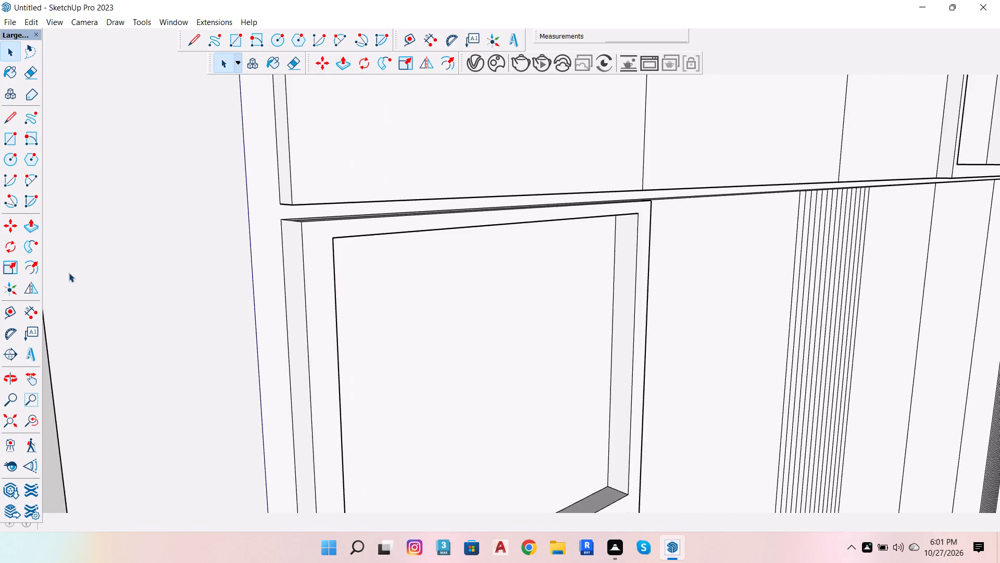
Select the lower door face directly beneath the framed upper opening and offset its outline inward by 1".
scroll(65, 272, "down", 7)
scroll(229, 255, "down", 7)
scroll(396, 221, "down", 6)
scroll(448, 259, "down", 4)
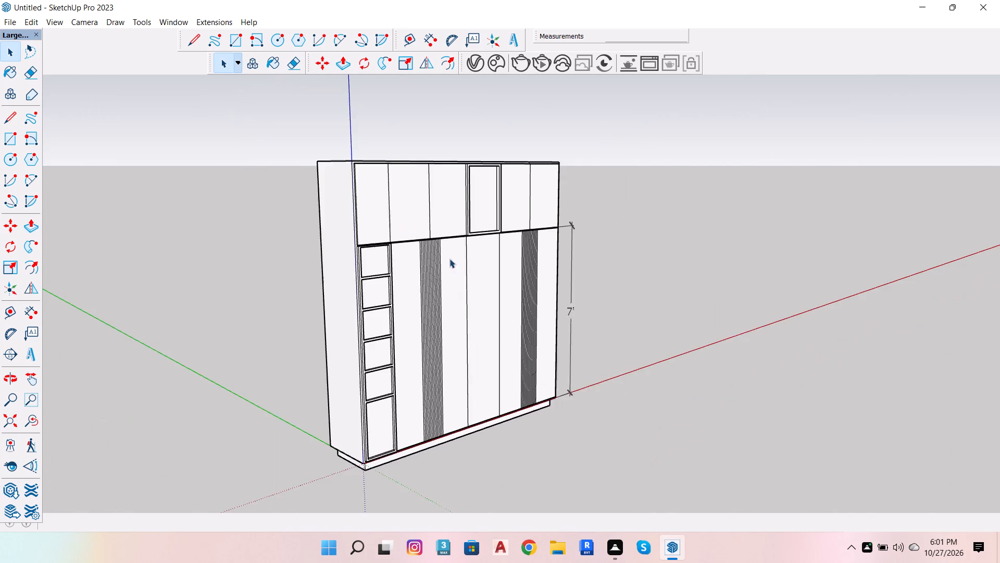
scroll(449, 259, "down", 2)
scroll(504, 315, "up", 6)
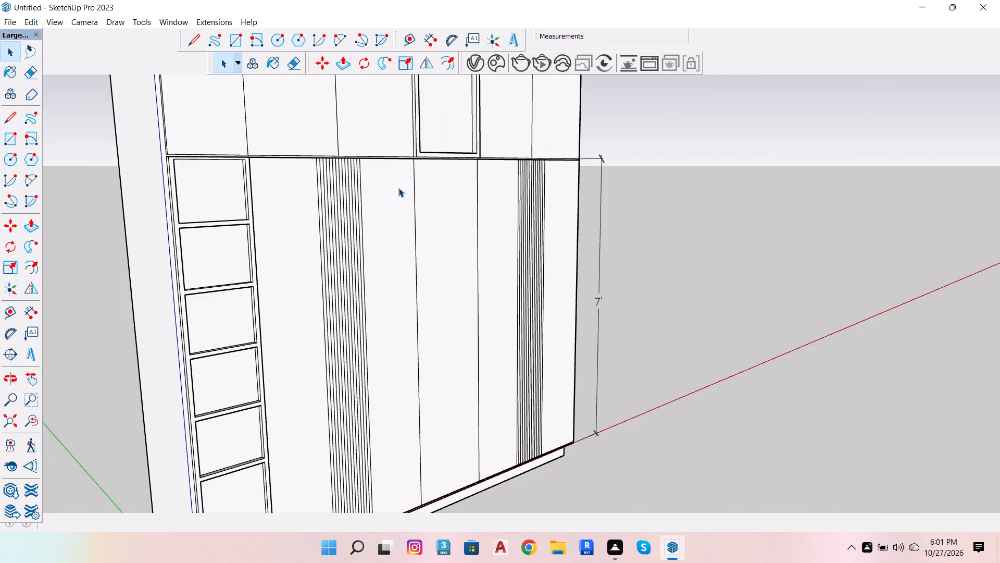
key("o")
left_click_drag(453, 165, 286, 113)
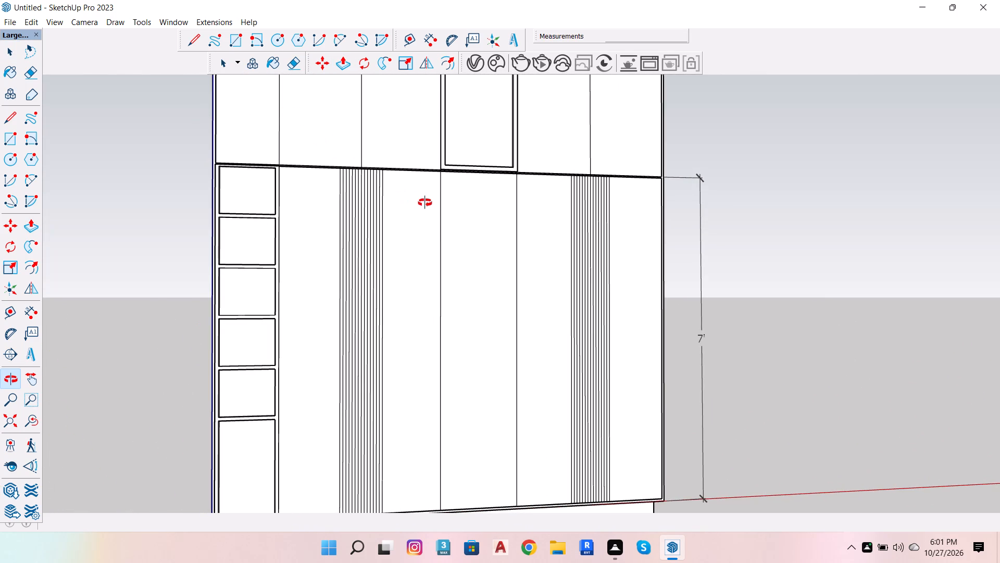
key("space")
left_click(476, 244)
double_click(476, 244)
double_click(476, 244)
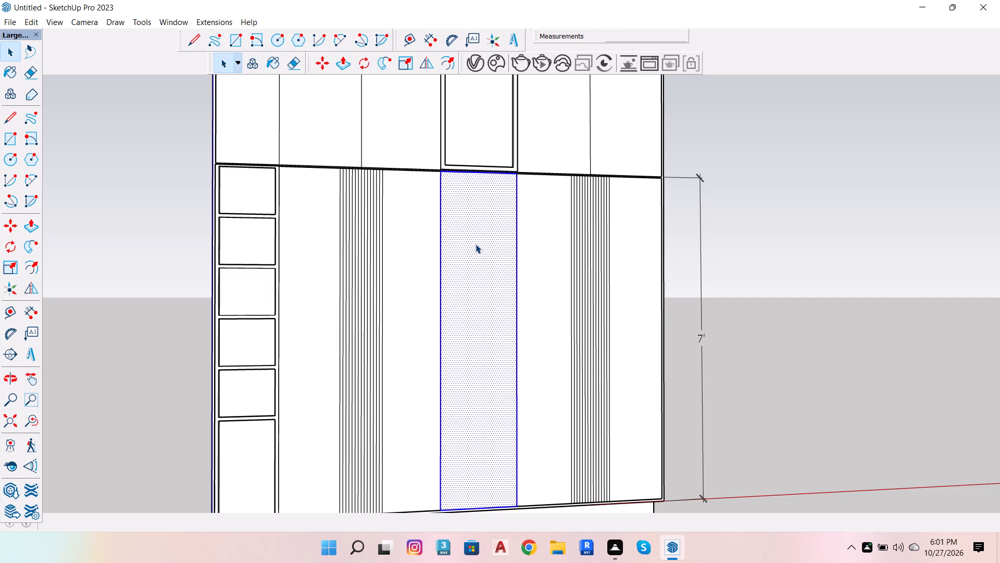
key("f")
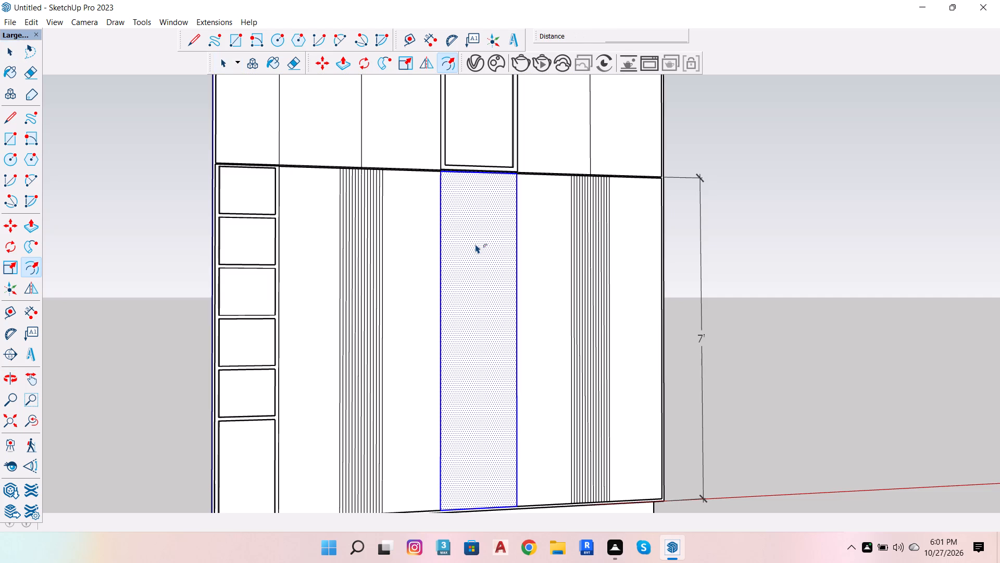
left_click(507, 506)
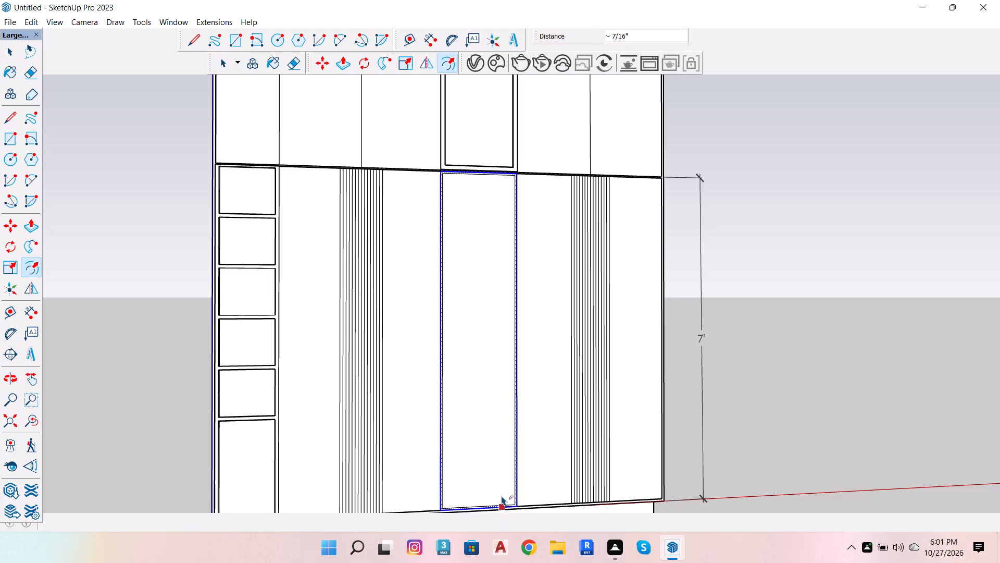
scroll(496, 505, "up", 5)
scroll(416, 379, "down", 6)
scroll(443, 476, "up", 6)
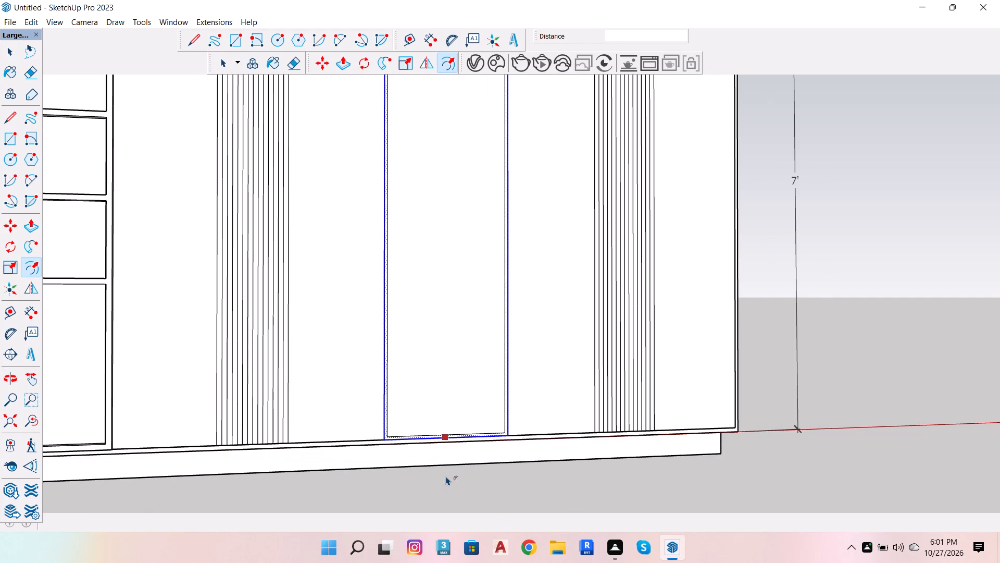
key("ctrl+z")
left_click(470, 434)
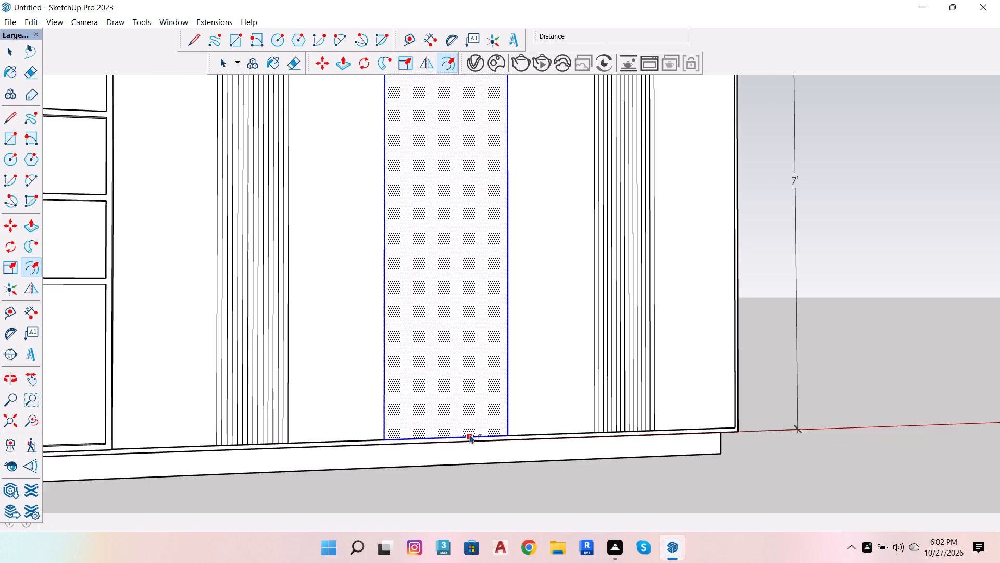
key("1")
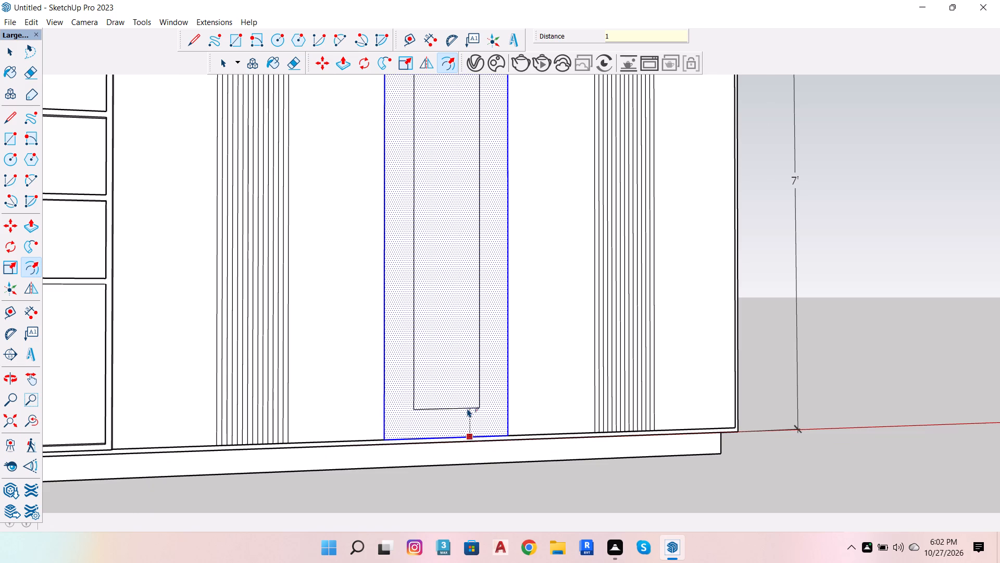
key("Return")
key("space")
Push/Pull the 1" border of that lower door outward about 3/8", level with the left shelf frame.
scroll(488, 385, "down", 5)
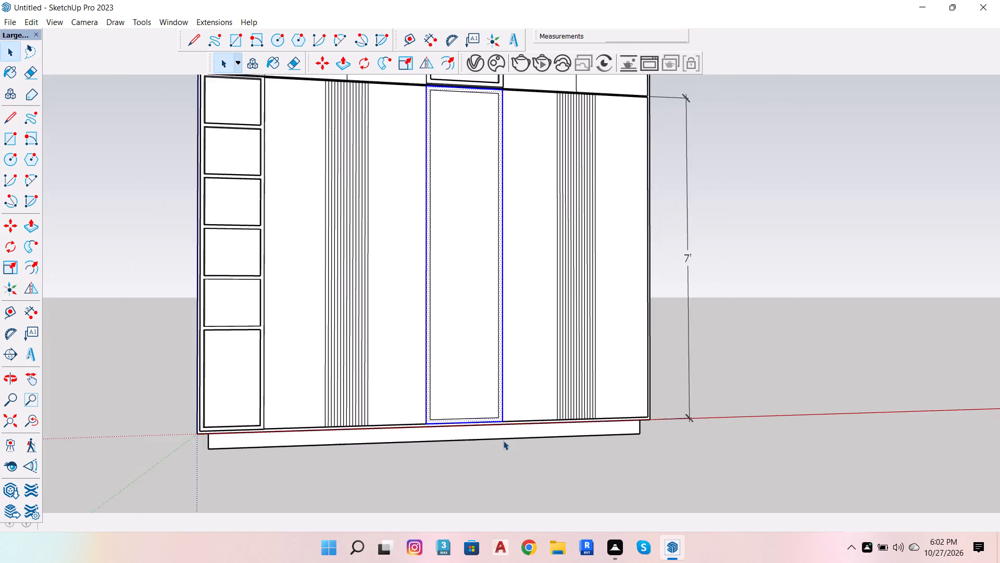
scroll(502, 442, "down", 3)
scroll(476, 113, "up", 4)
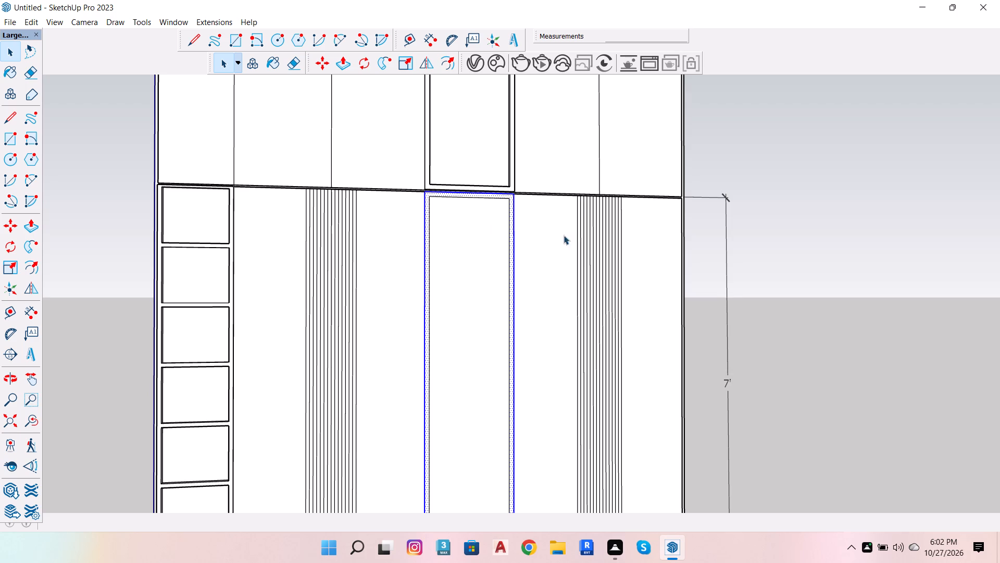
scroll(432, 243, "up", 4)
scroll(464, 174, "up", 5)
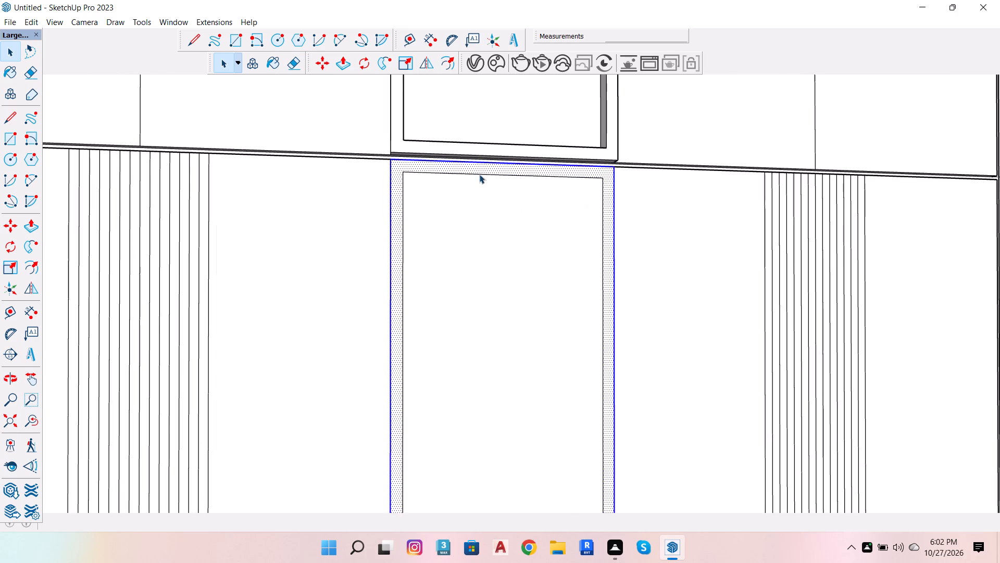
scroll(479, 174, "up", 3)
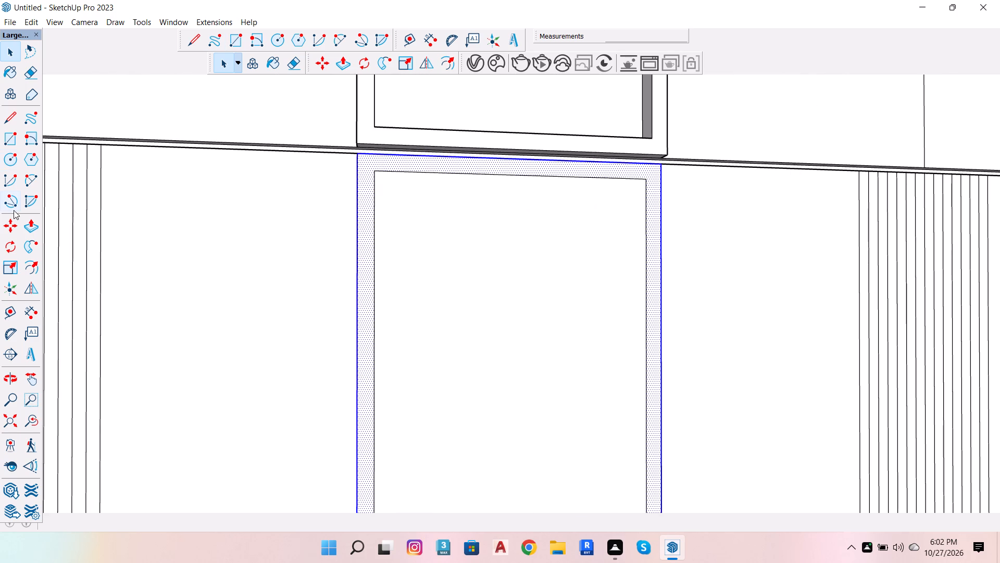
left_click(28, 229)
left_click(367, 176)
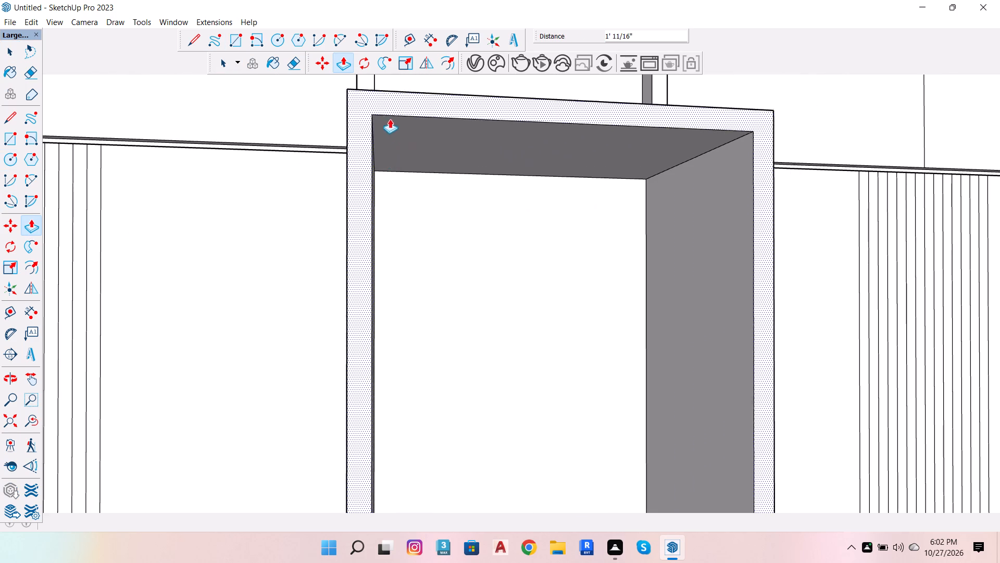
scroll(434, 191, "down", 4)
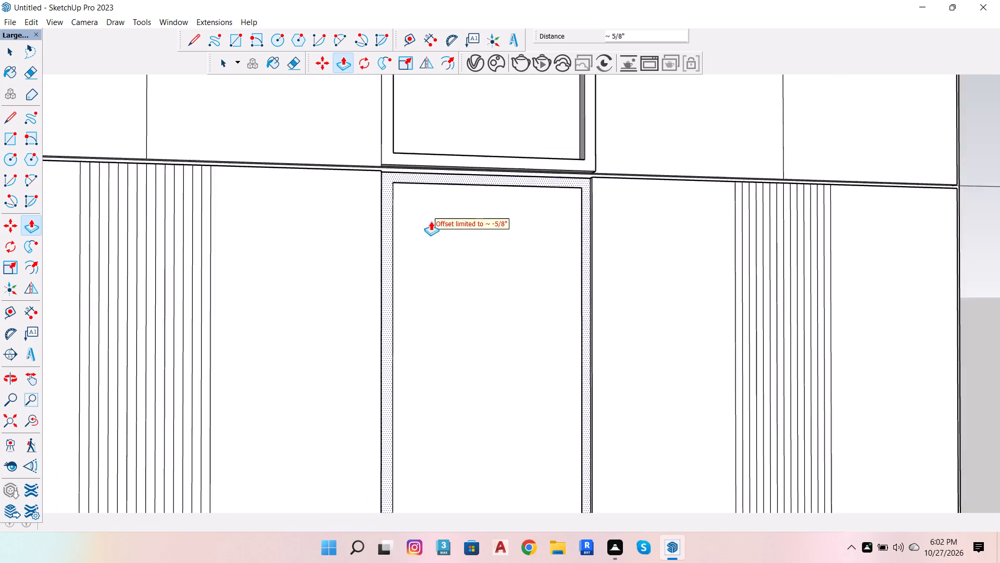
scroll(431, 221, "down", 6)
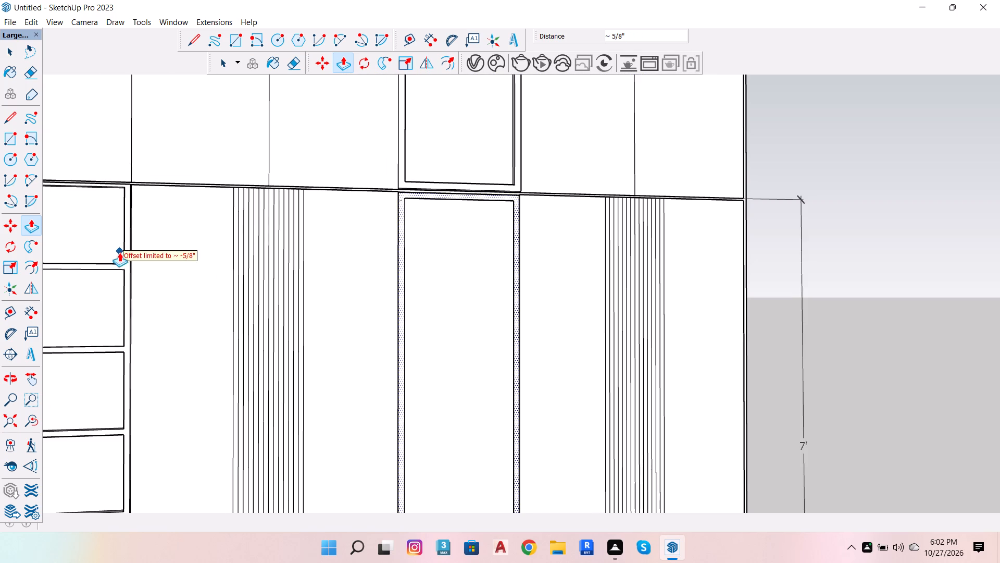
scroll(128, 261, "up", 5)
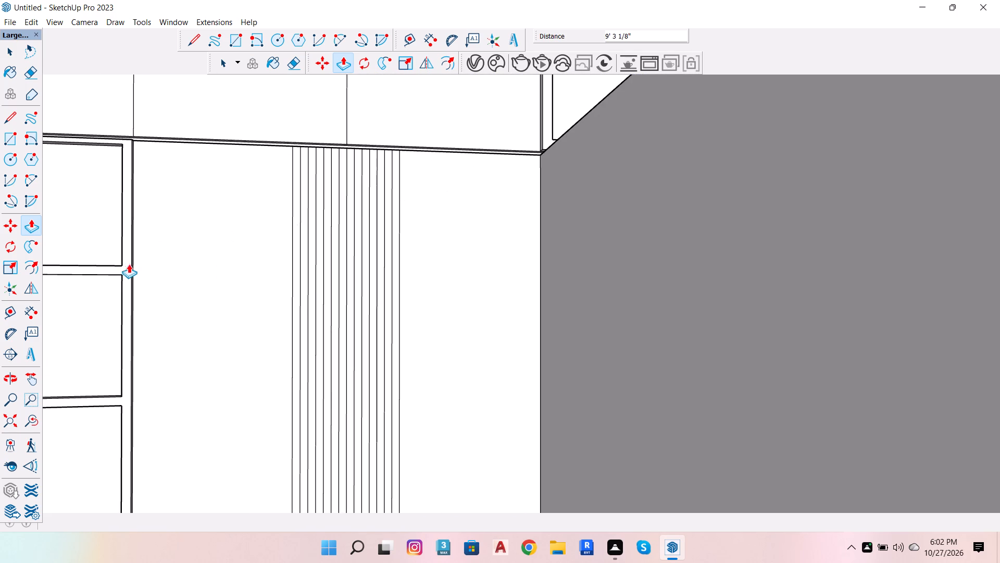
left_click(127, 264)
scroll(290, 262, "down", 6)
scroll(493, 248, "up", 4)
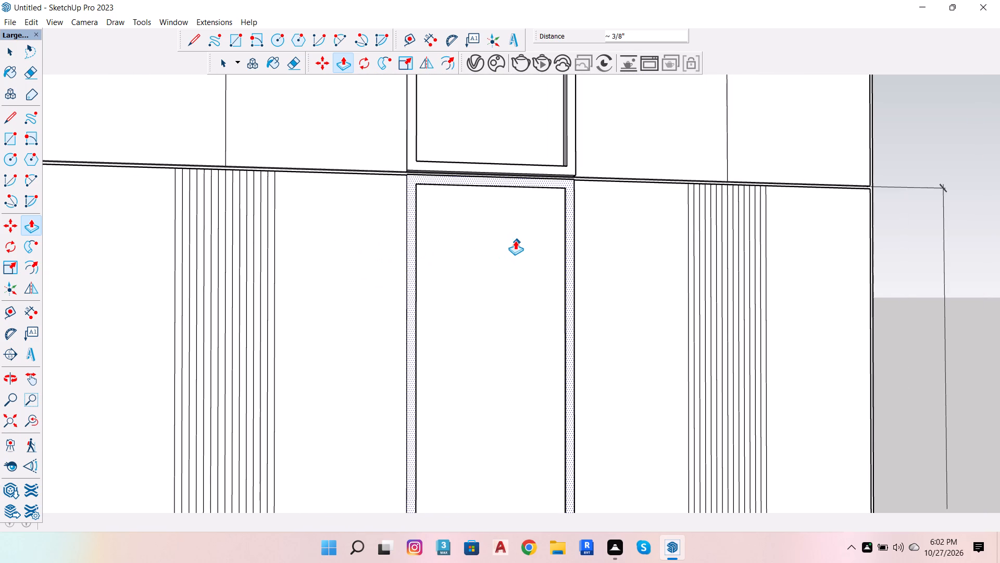
Copy the top edge of the panel inside the border vertically down 1' to make the first dividing line.
key("space")
type("O")
left_click_drag(530, 302, 522, 300)
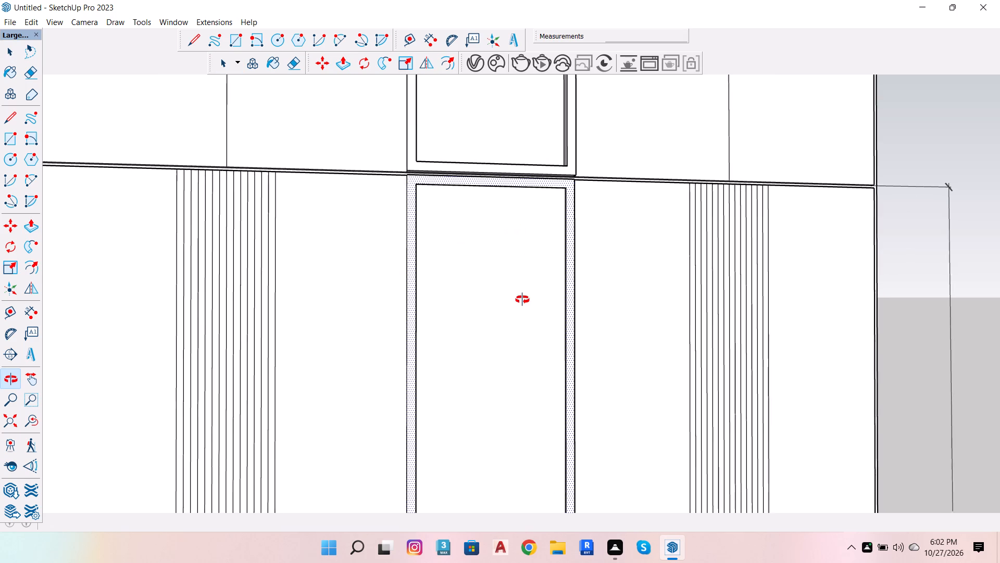
left_click_drag(522, 300, 493, 199)
scroll(512, 207, "up", 16)
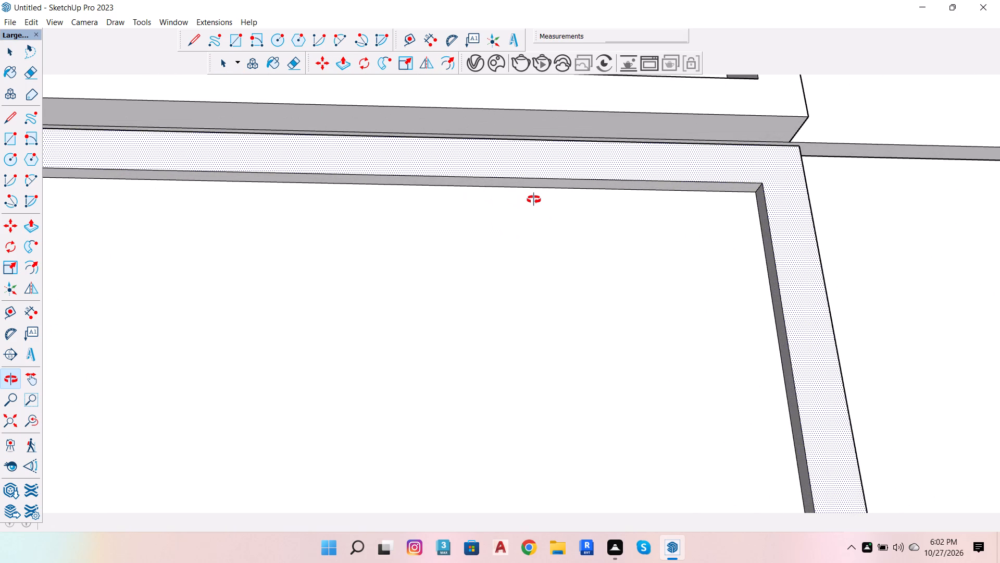
key("space")
left_click(547, 188)
scroll(565, 192, "down", 2)
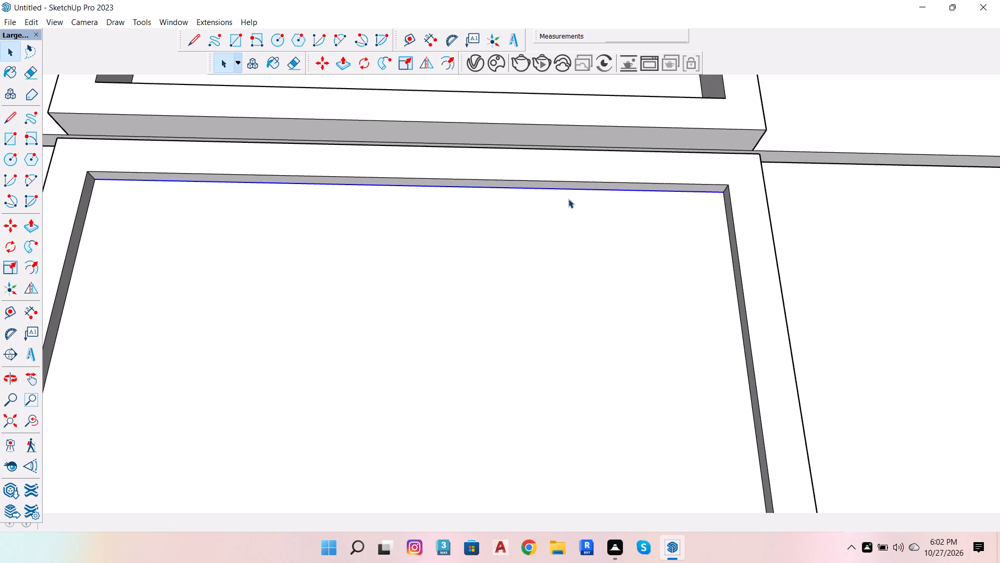
type("OM")
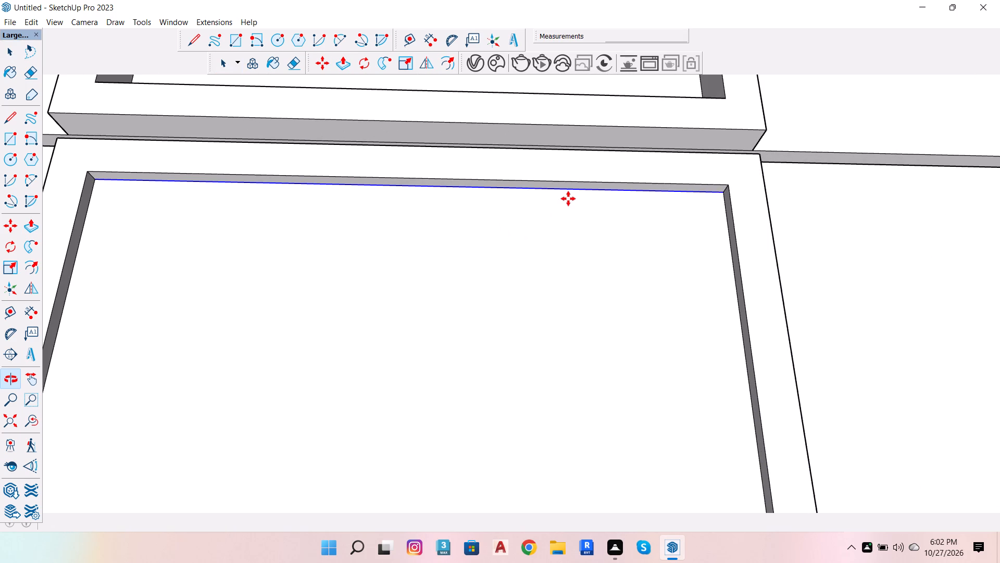
scroll(580, 188, "up", 2)
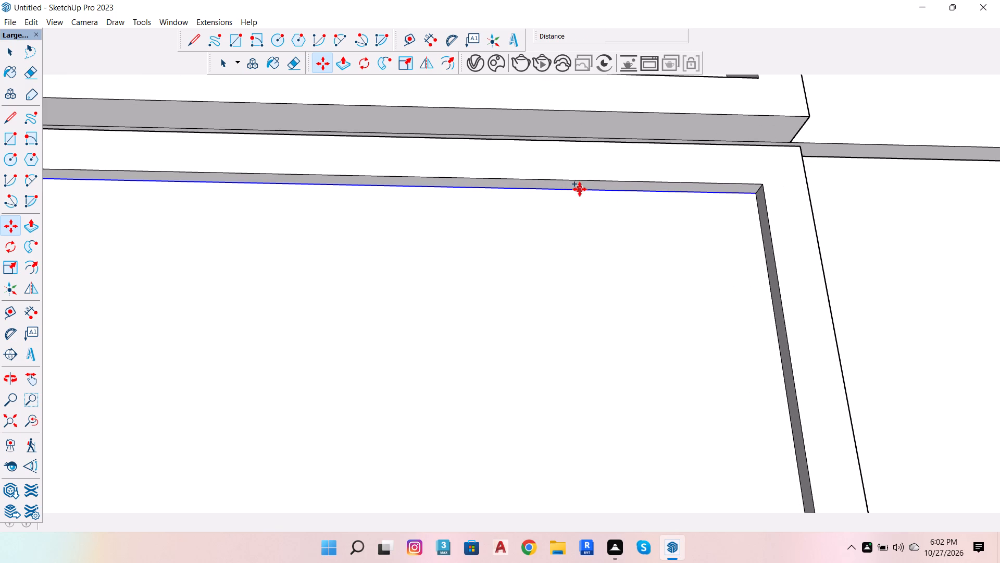
left_click(580, 190)
scroll(590, 340, "down", 4)
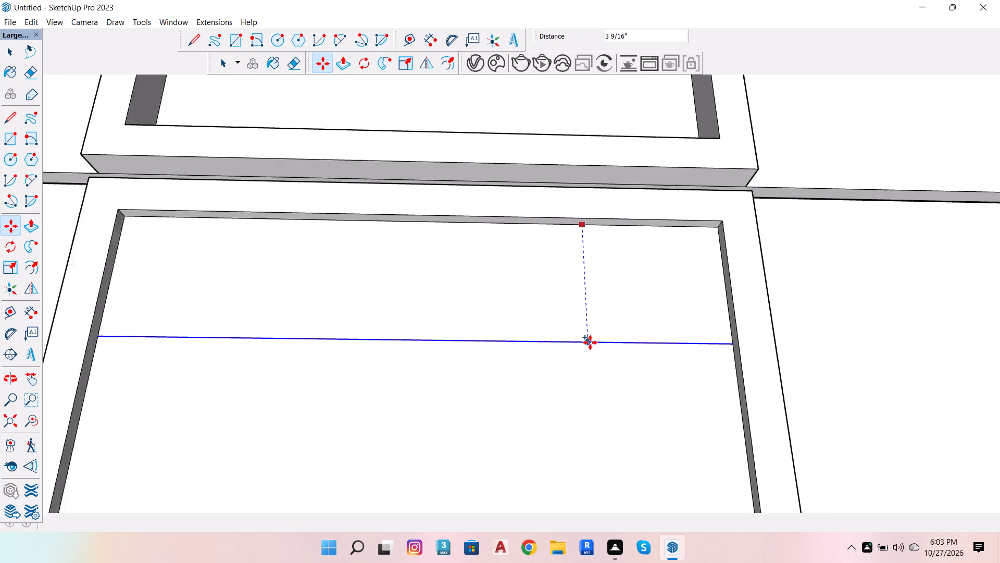
scroll(590, 342, "down", 1)
key("Up")
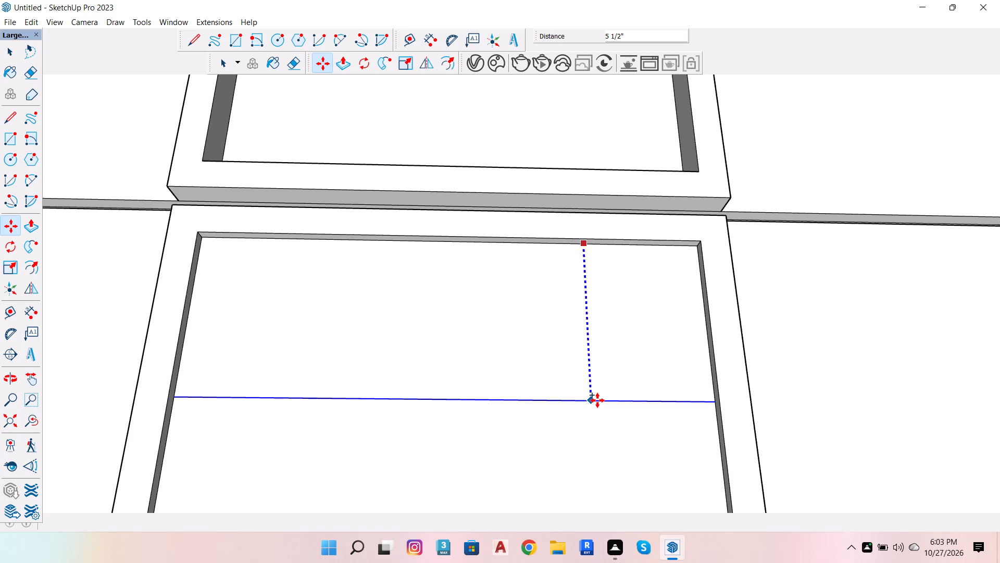
type("1'")
key("Return")
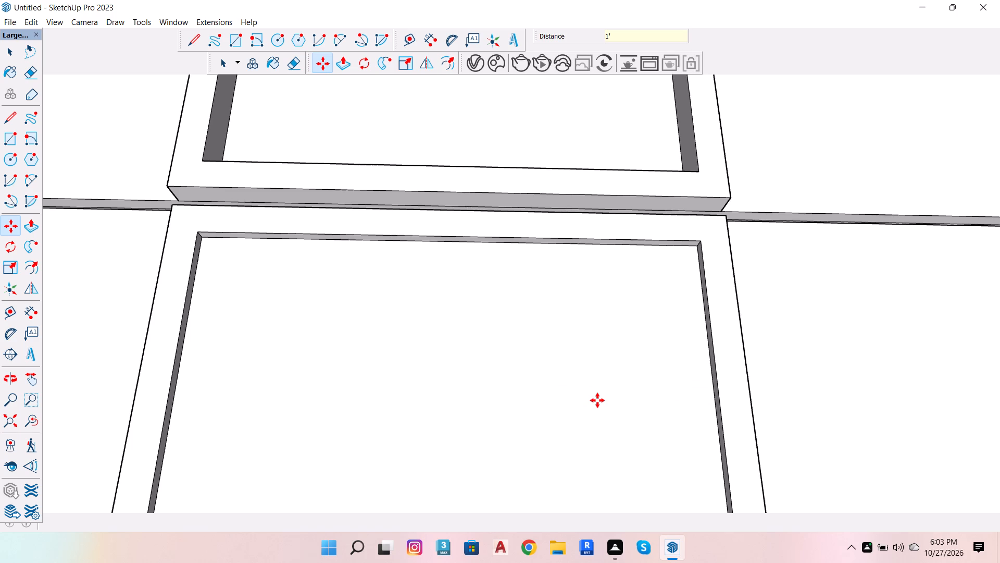
scroll(611, 312, "down", 11)
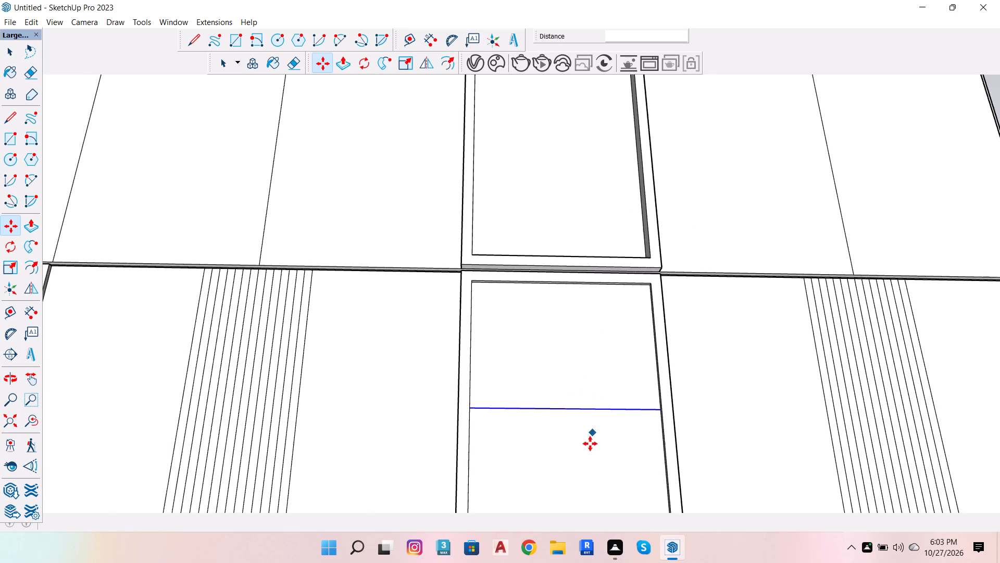
scroll(590, 468, "up", 3)
key("space")
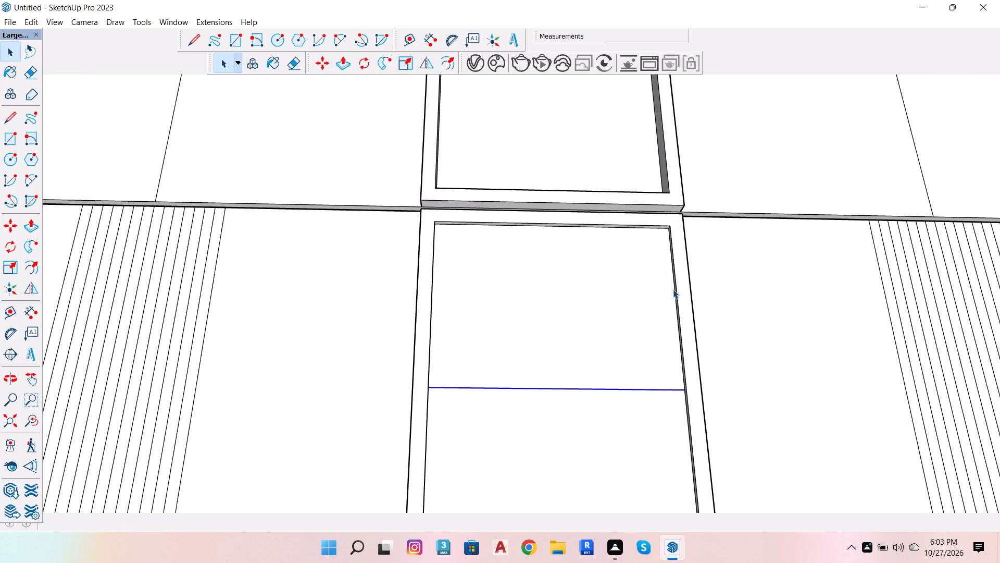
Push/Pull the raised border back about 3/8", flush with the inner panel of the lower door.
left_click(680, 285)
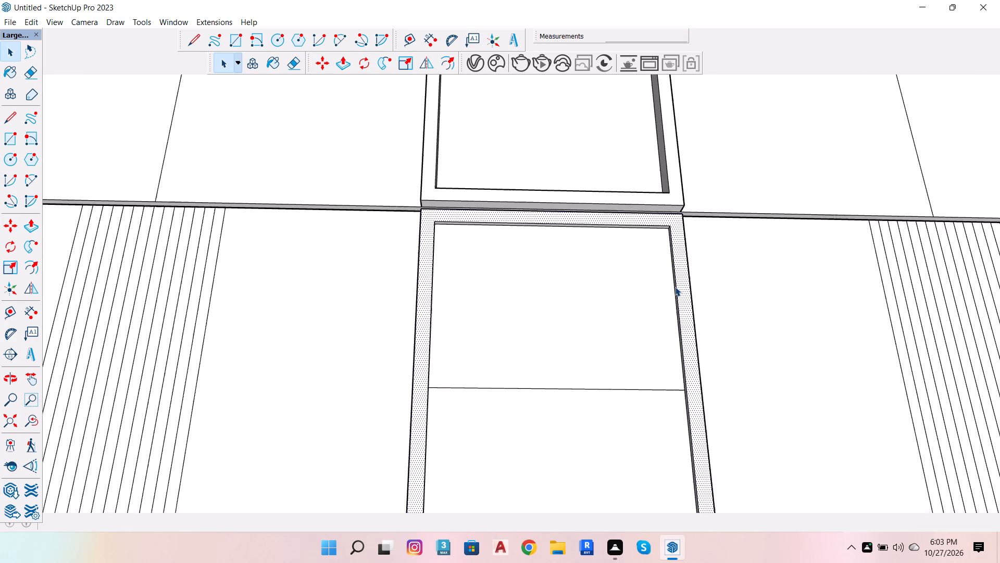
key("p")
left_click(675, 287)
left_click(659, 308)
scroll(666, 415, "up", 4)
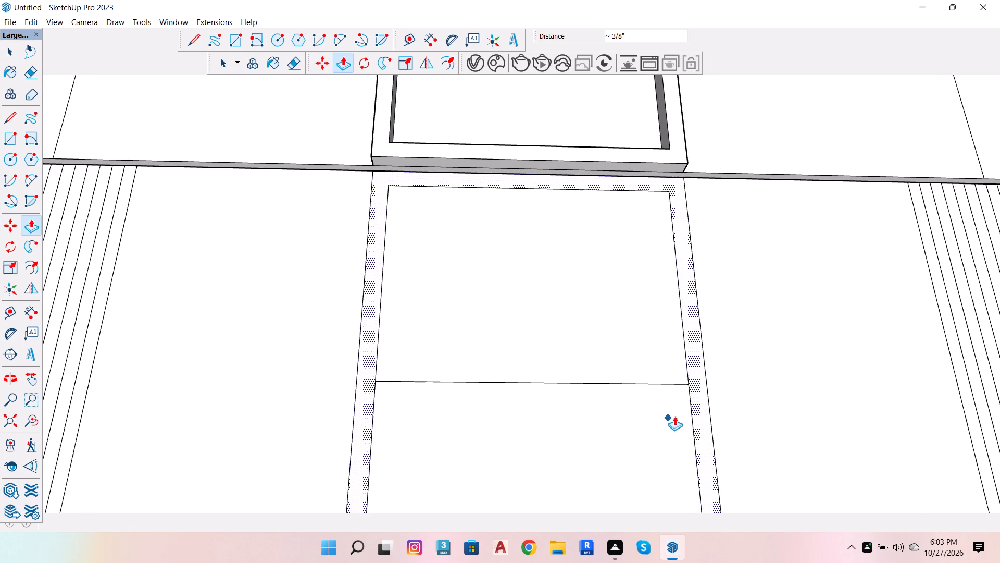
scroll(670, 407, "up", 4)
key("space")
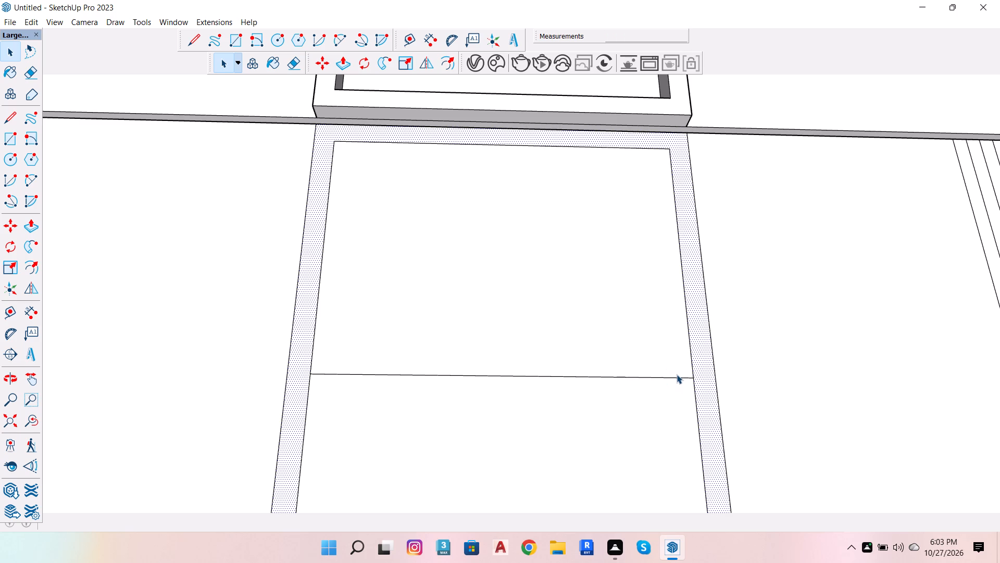
Copy the first dividing line of the central lower panel down 1' to make the second dividing line.
left_click(677, 374)
left_click(679, 377)
key("m")
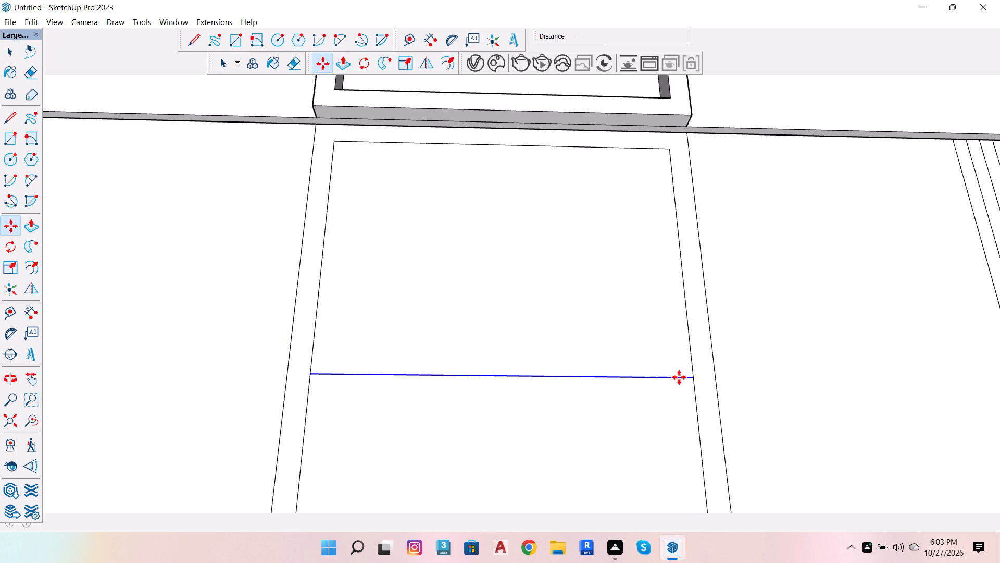
left_click(679, 377)
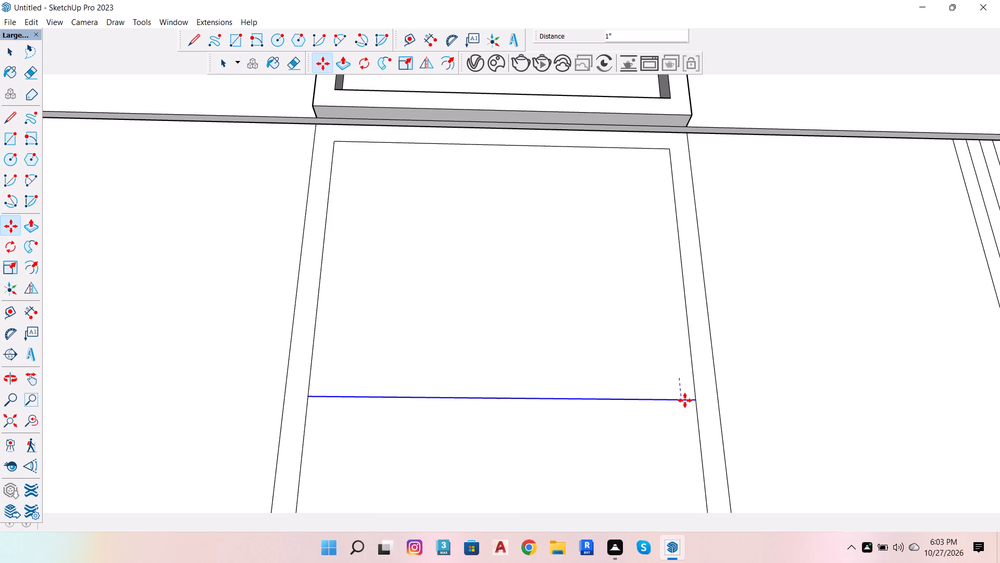
scroll(685, 400, "down", 6)
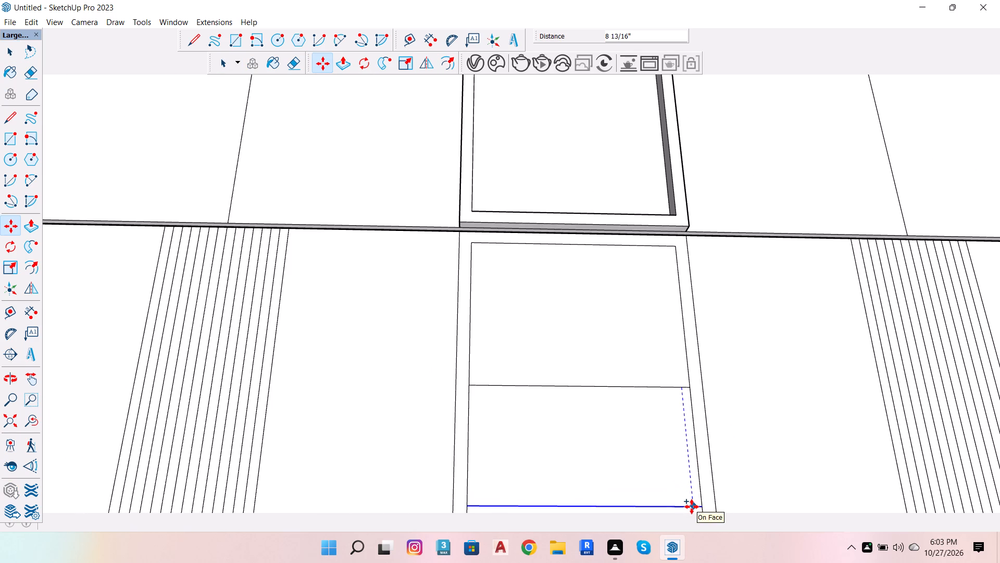
key("Up")
scroll(691, 482, "down", 12)
scroll(692, 500, "up", 1)
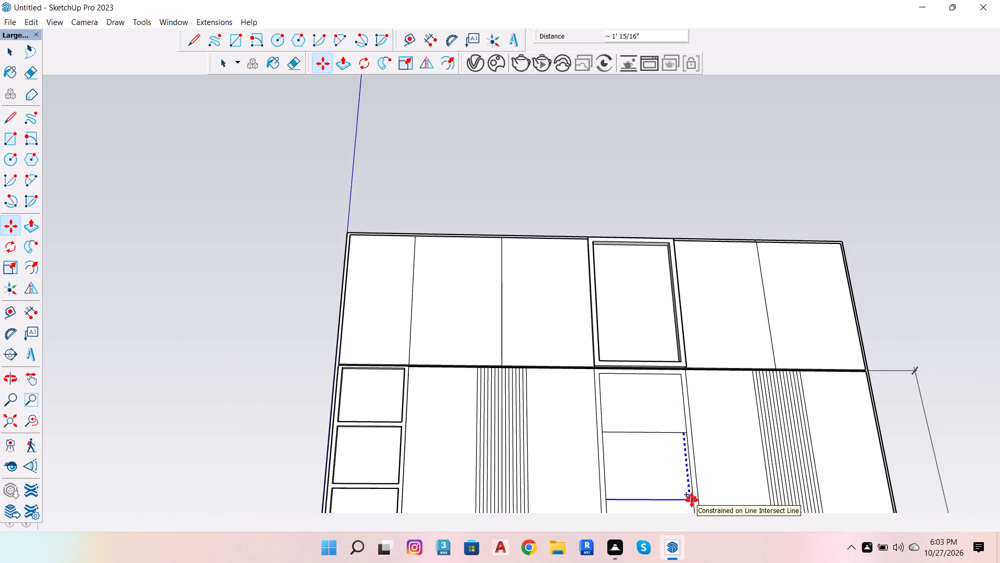
type("1'")
key("Return")
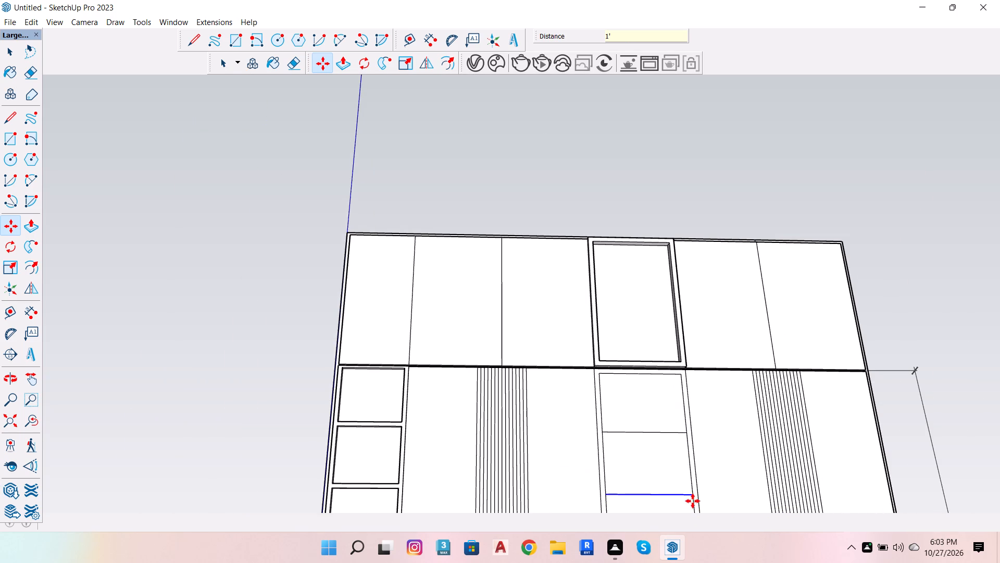
Copy the second dividing line down 11" to make the third dividing line in the central lower panel.
scroll(699, 405, "down", 5)
scroll(692, 347, "up", 1)
scroll(692, 347, "down", 6)
scroll(684, 468, "up", 5)
scroll(680, 394, "up", 3)
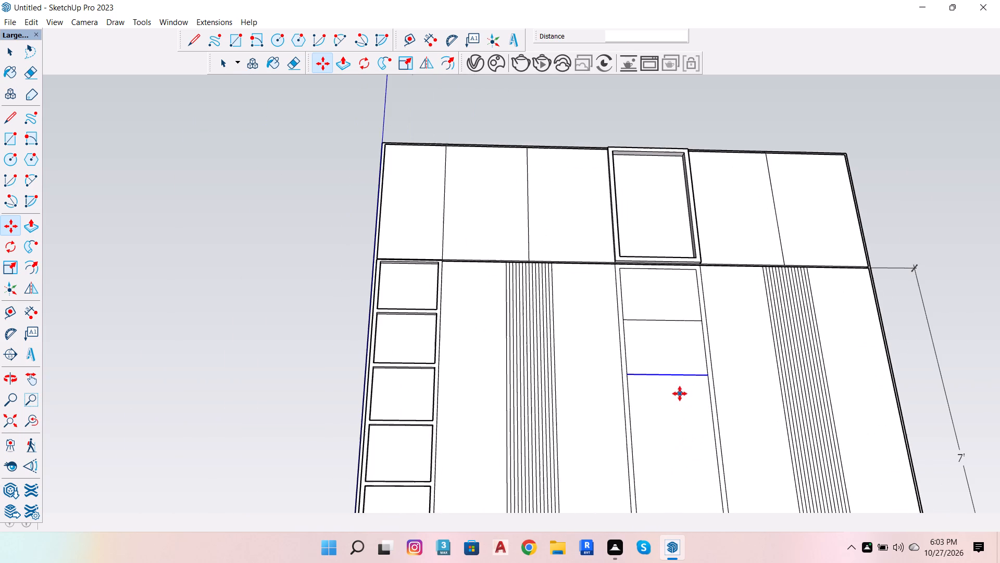
scroll(680, 394, "up", 1)
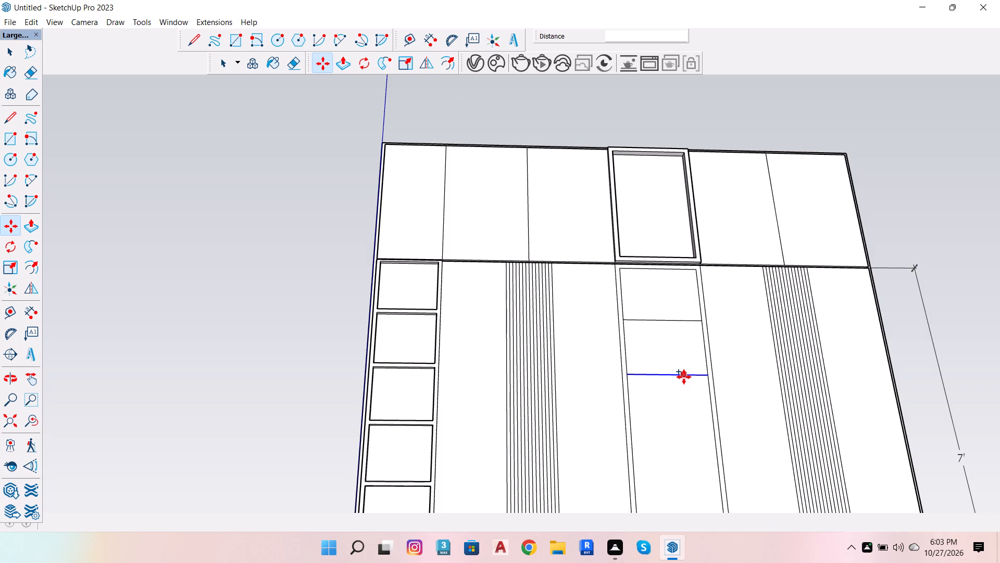
left_click(684, 377)
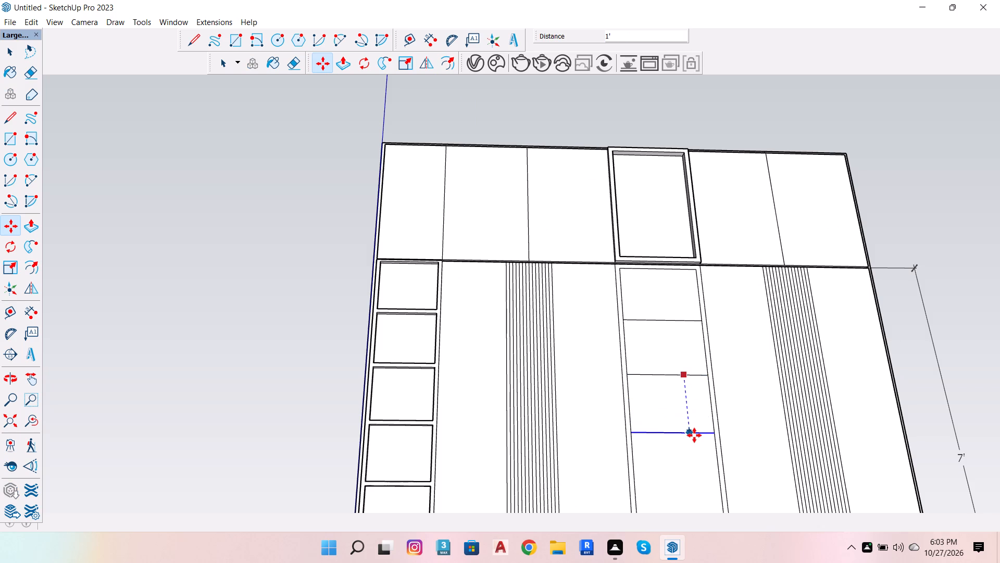
key("Up")
type("11")
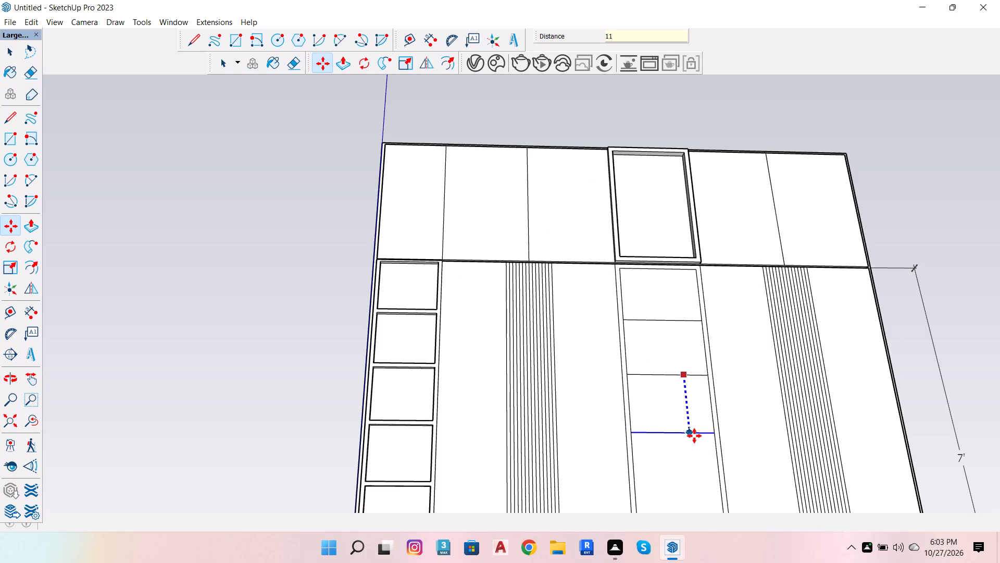
key("Return")
Copy the lowest dividing line downward three more times, about 11" apart, to make the fourth, fifth and sixth dividing lines.
scroll(655, 375, "down", 5)
scroll(646, 490, "up", 4)
scroll(692, 420, "up", 3)
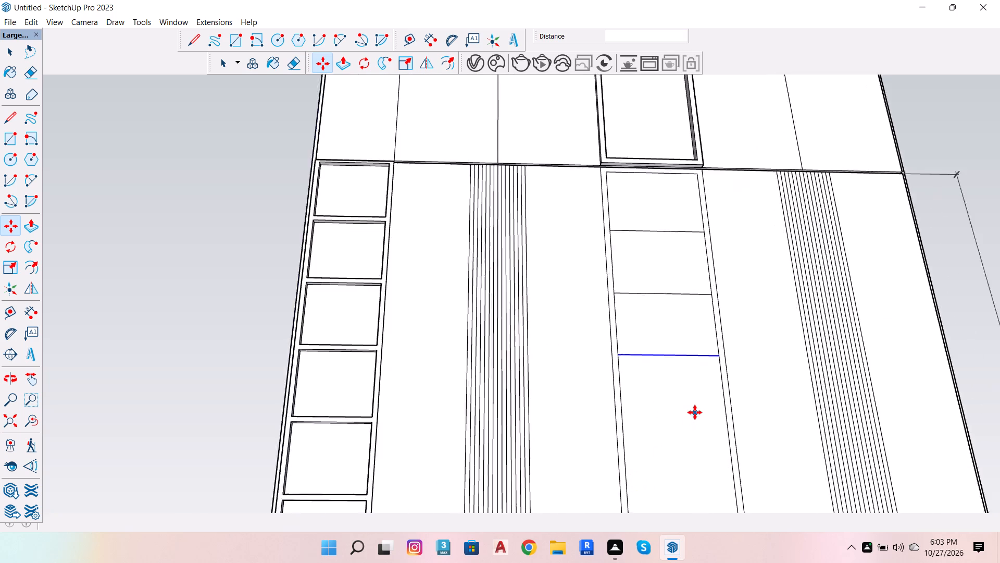
scroll(695, 412, "up", 2)
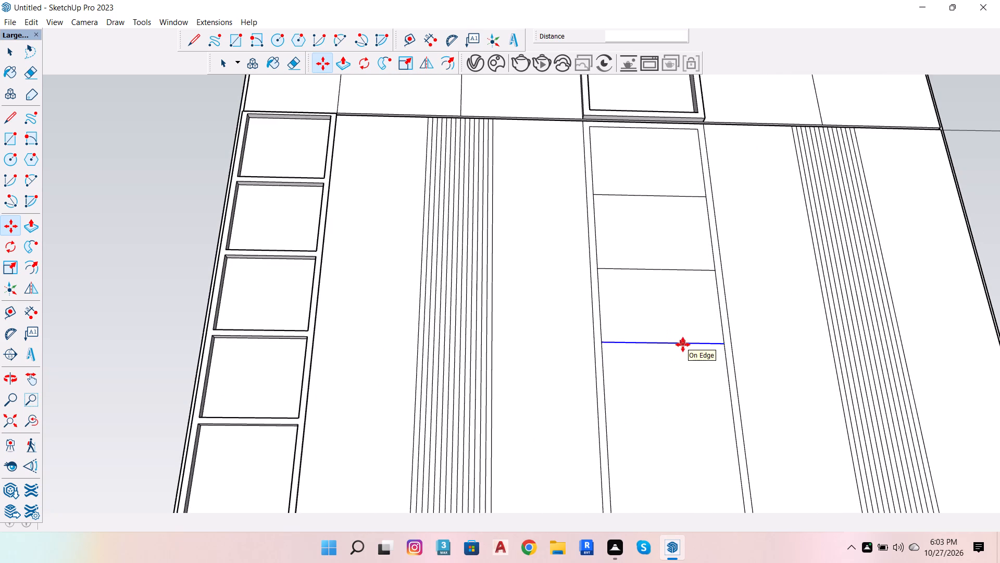
left_click(683, 345)
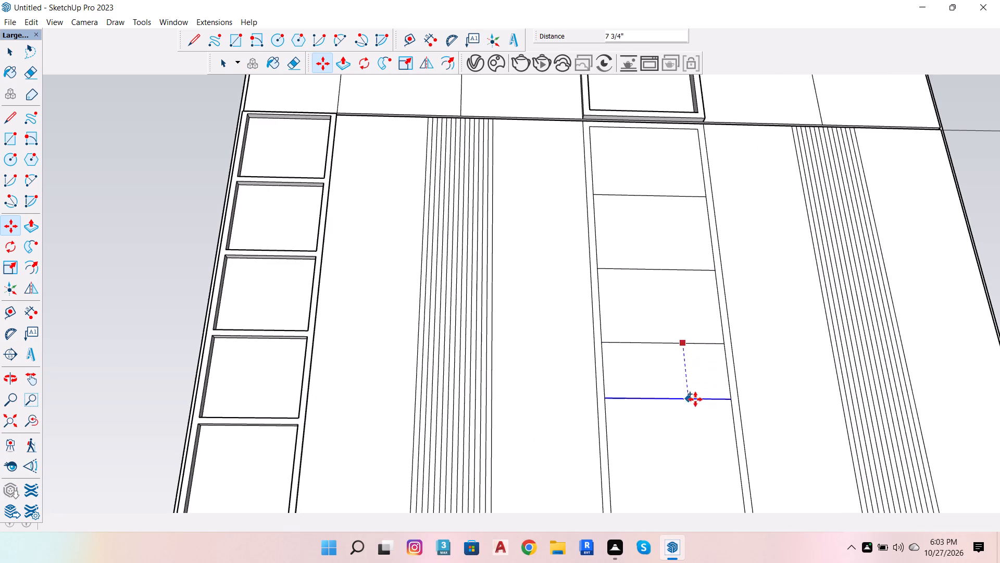
left_click(689, 423)
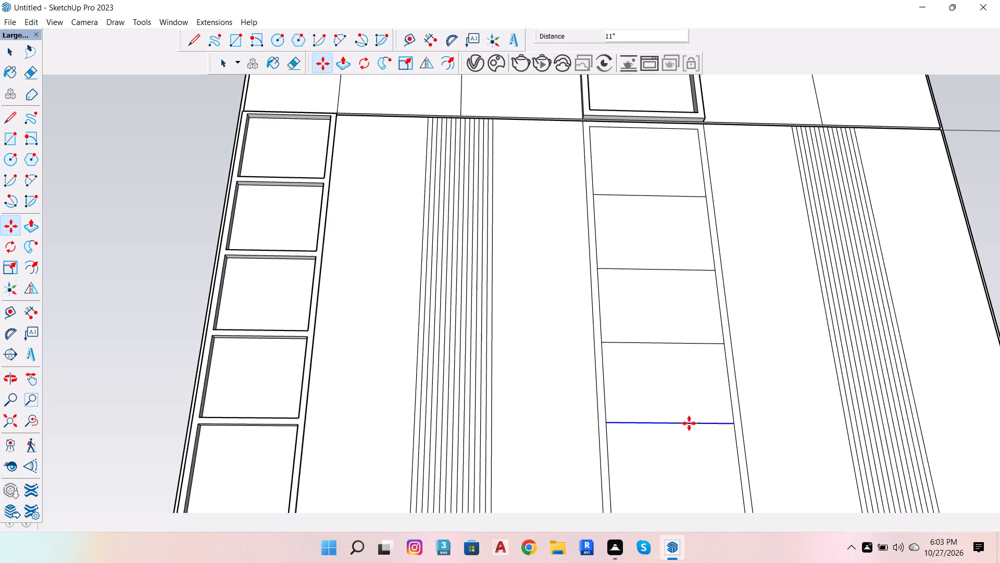
left_click(689, 423)
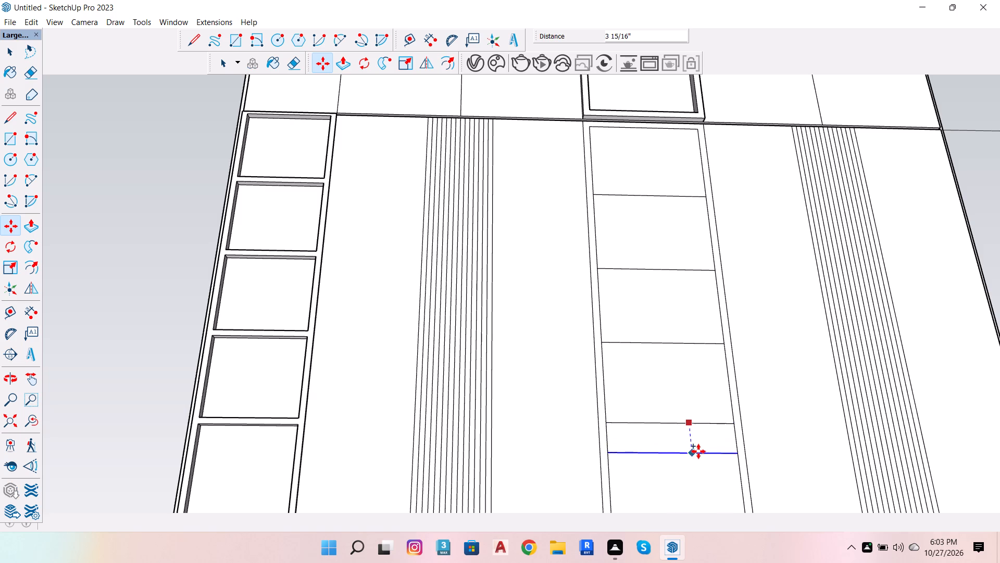
scroll(694, 412, "down", 10)
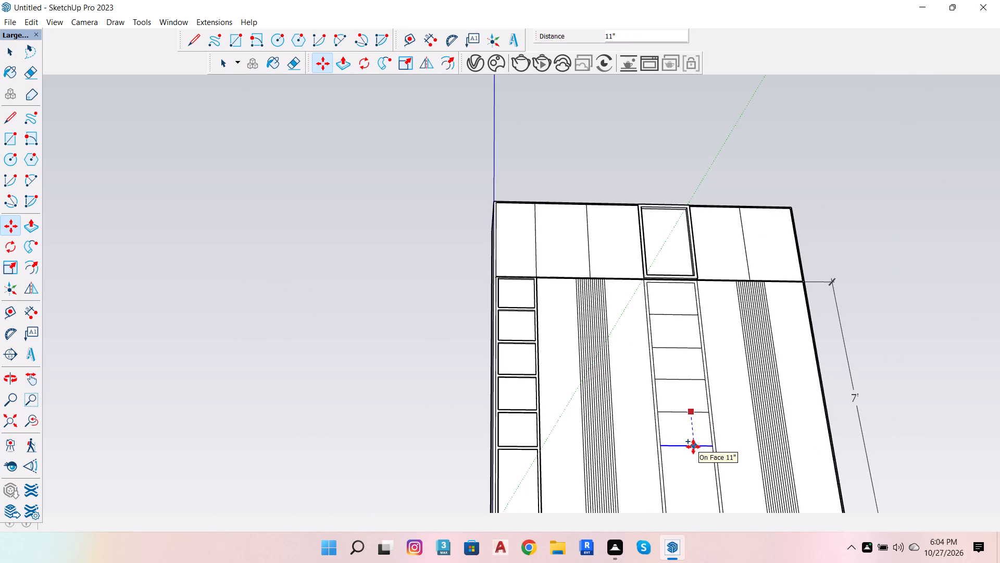
left_click(692, 453)
scroll(694, 452, "down", 3)
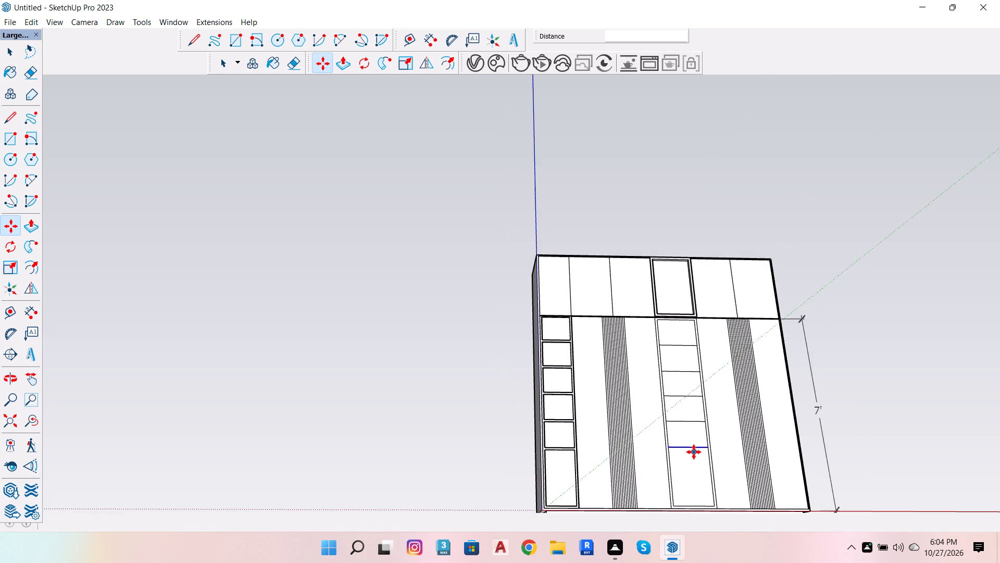
scroll(700, 350, "down", 5)
scroll(717, 414, "up", 9)
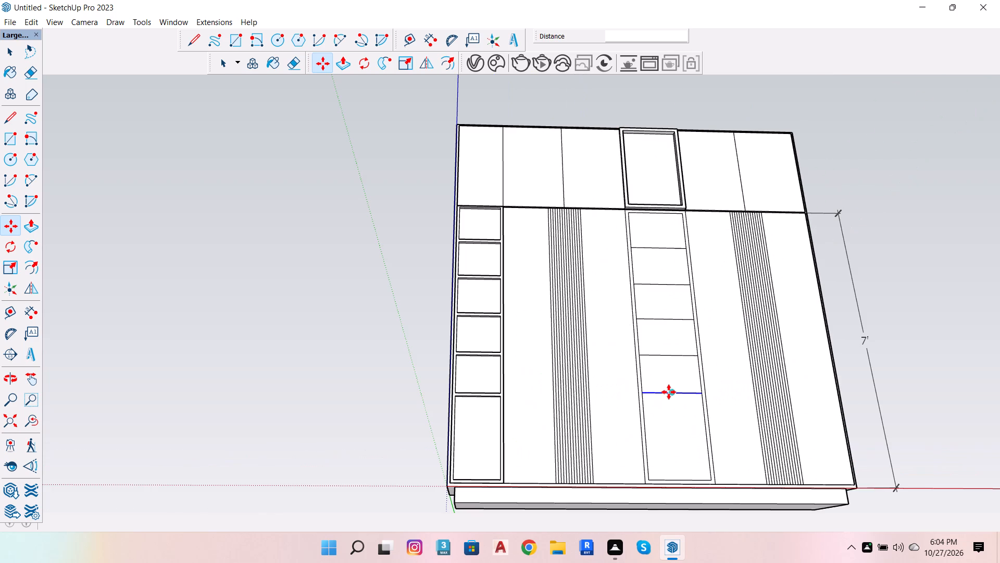
left_click(669, 392)
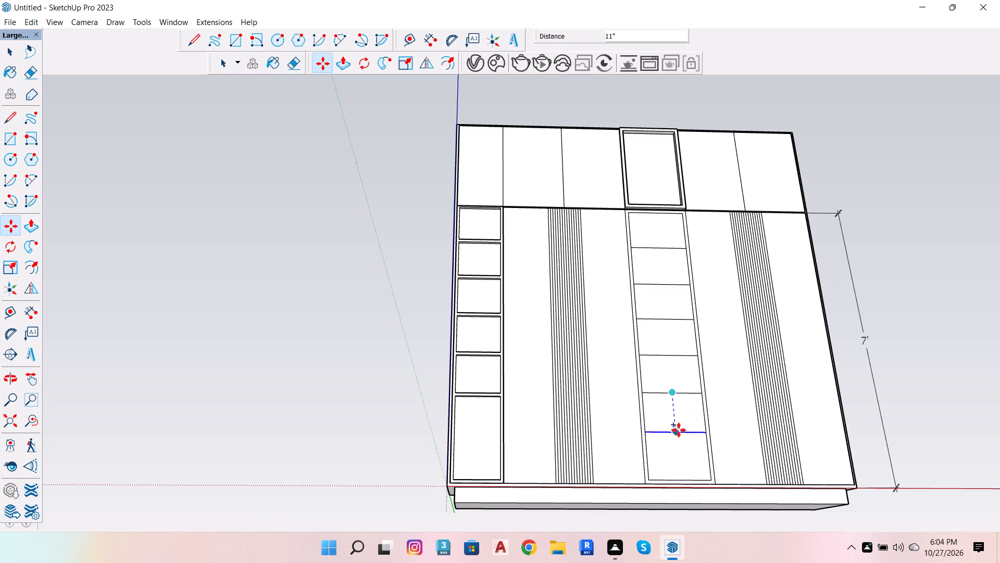
left_click(679, 438)
Measure the height of the central panel's bottom compartment with a temporary dimension, undoing it once read.
scroll(696, 474, "up", 3)
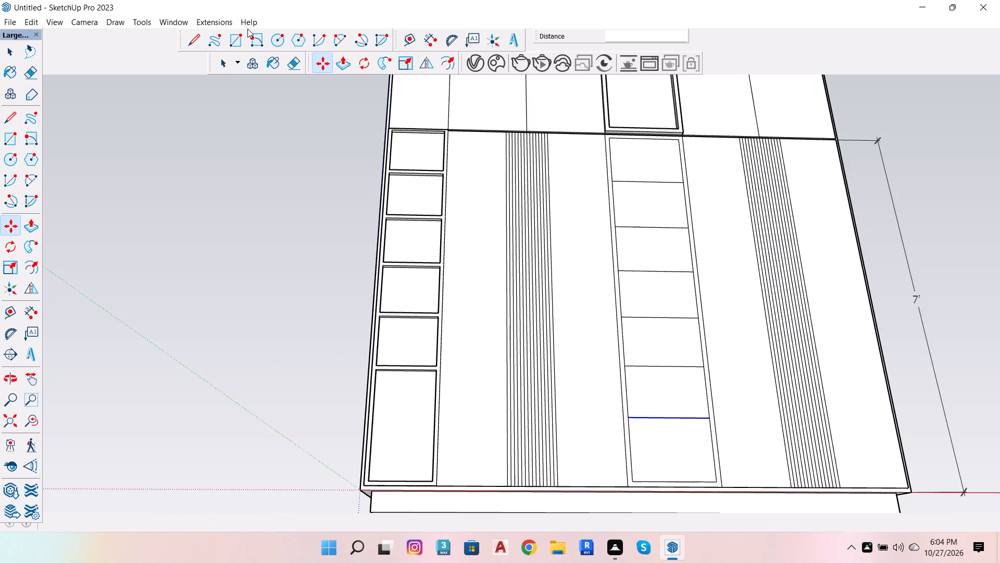
left_click(33, 314)
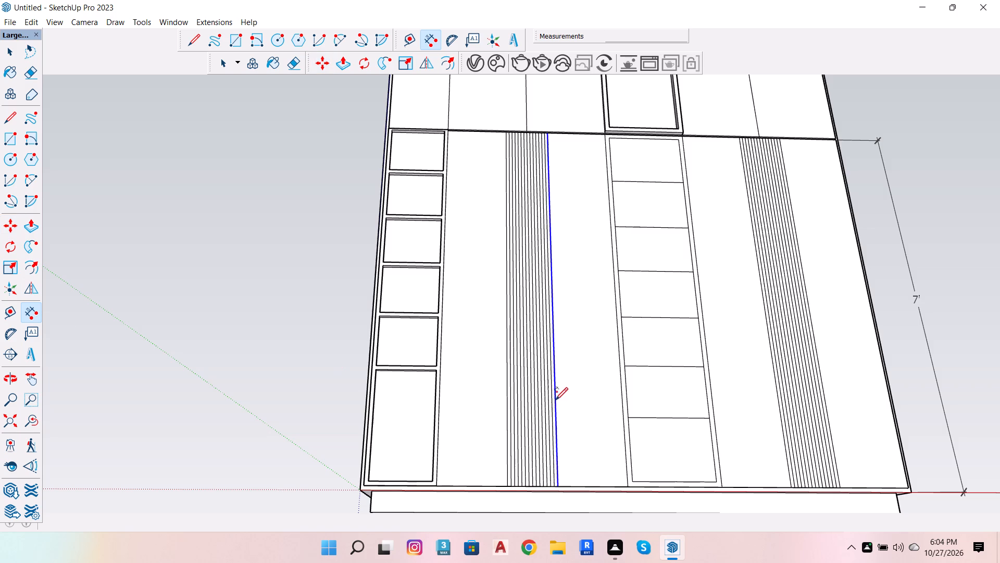
scroll(647, 439, "up", 4)
left_click(619, 406)
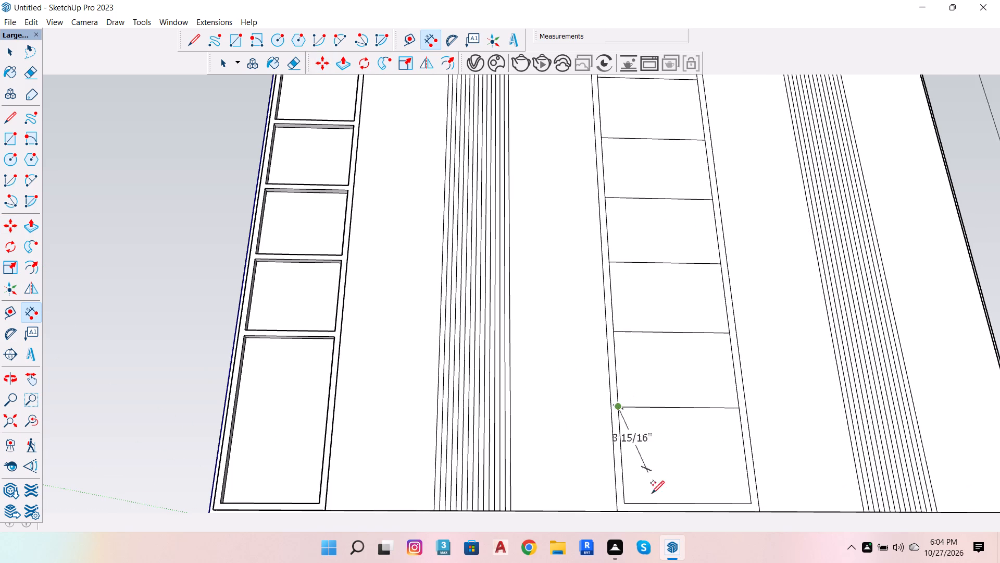
left_click(626, 501)
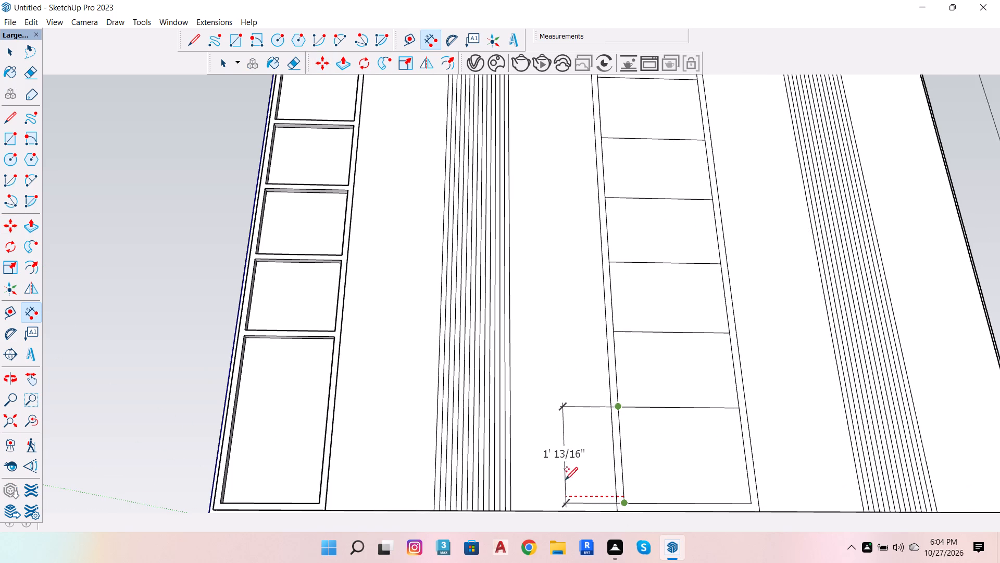
left_click(565, 479)
key("ctrl+z")
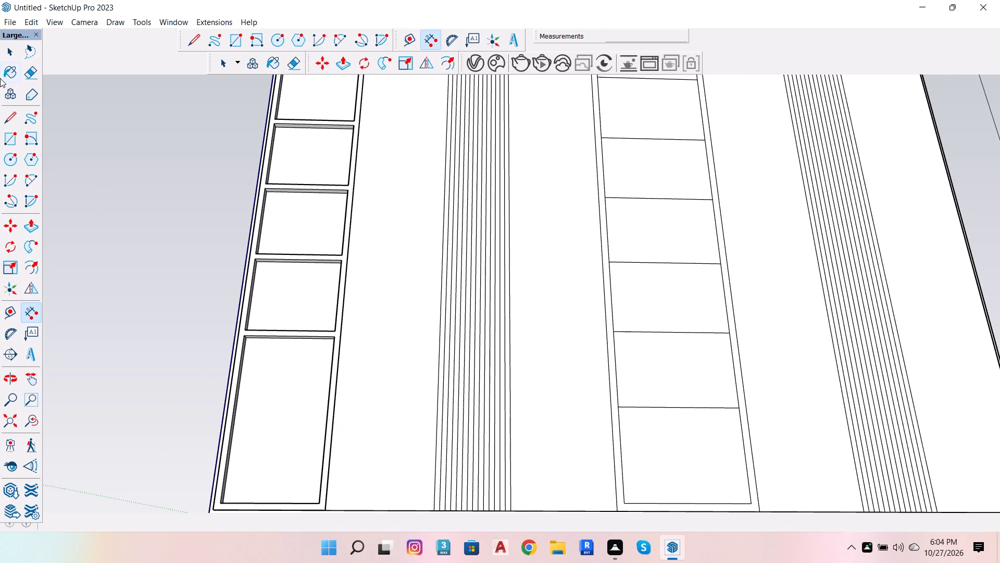
scroll(68, 164, "down", 5)
scroll(365, 354, "down", 3)
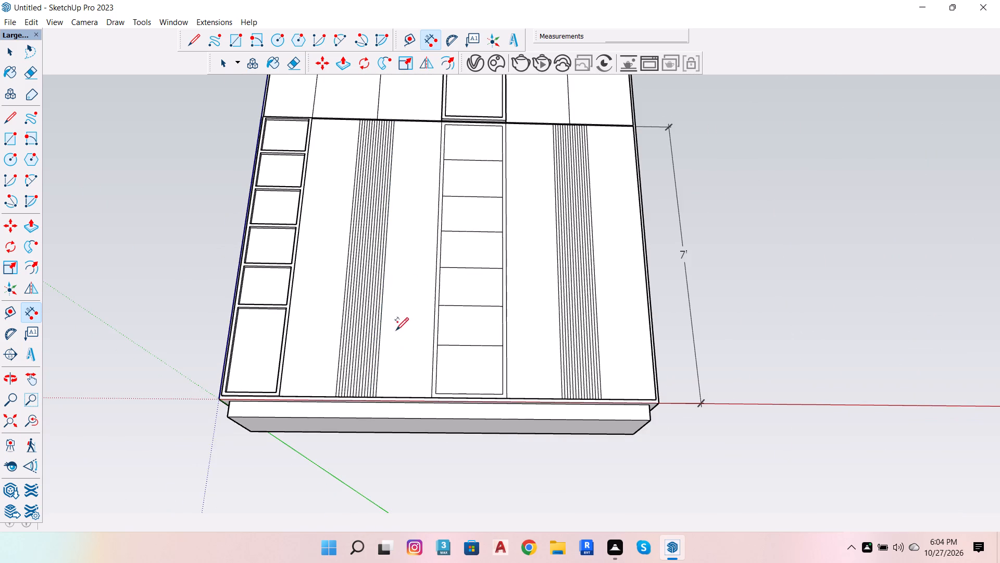
key("Escape")
Select all six dividing lines in the central lower panel and copy them down 1" to form the shelf bars.
scroll(411, 186, "up", 3)
key("space")
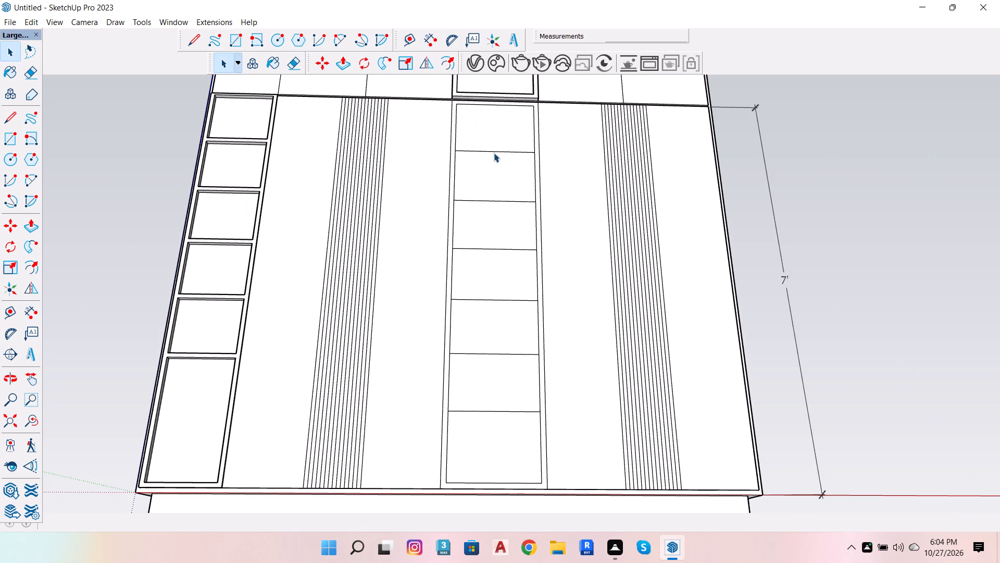
left_click(485, 151)
left_click(499, 202, "shift")
left_click(511, 250, "shift")
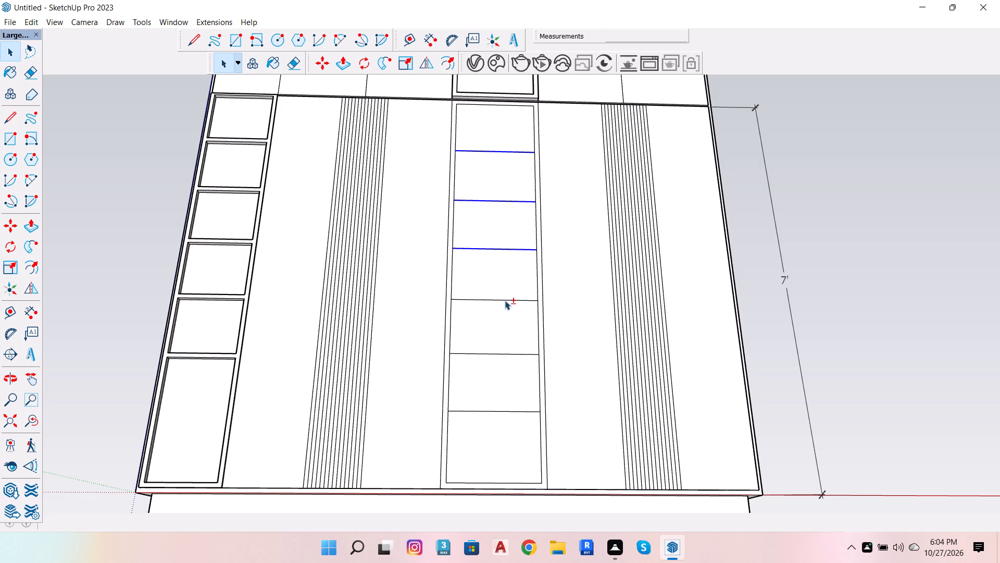
left_click(505, 300, "shift")
left_click(501, 354, "shift")
left_click(493, 412, "shift")
left_click(14, 222)
scroll(530, 145, "up", 2)
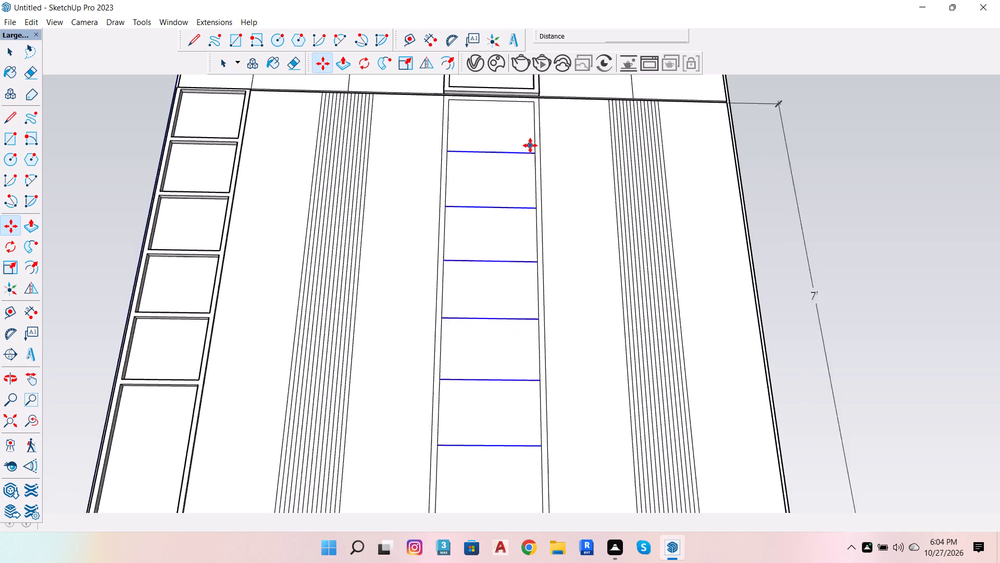
scroll(530, 145, "up", 8)
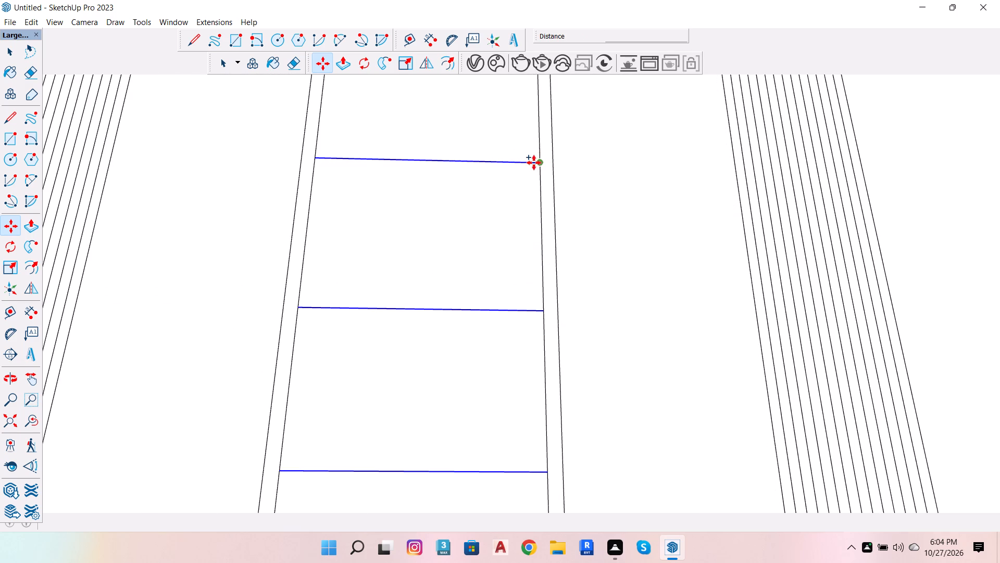
left_click(541, 163)
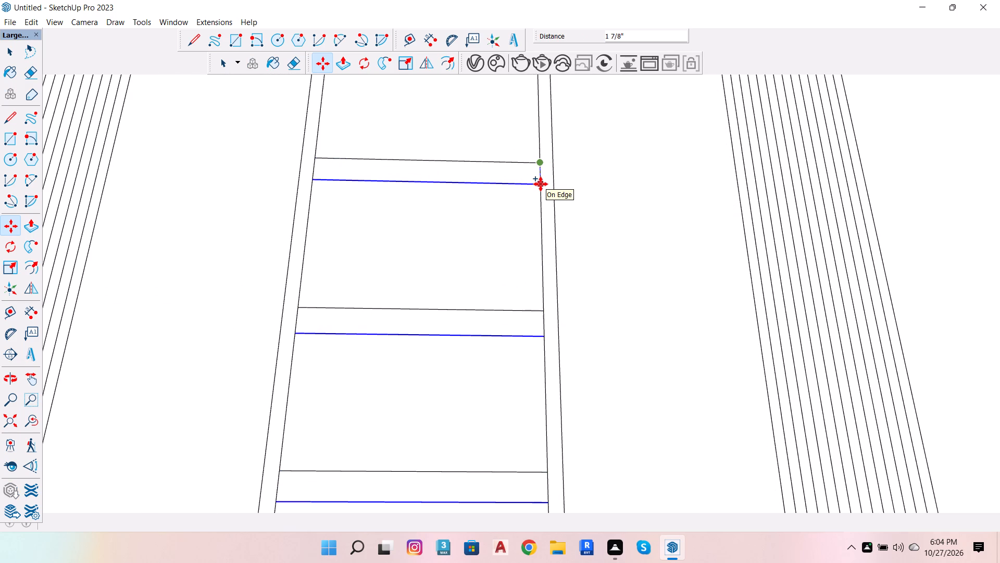
key("1")
key("Return")
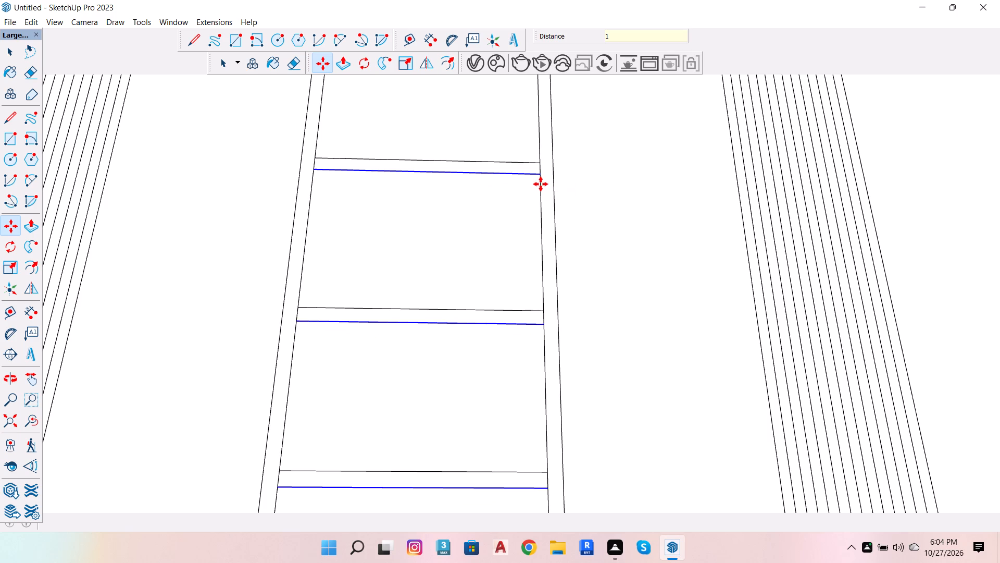
scroll(503, 276, "down", 3)
key("Escape")
scroll(536, 205, "up", 4)
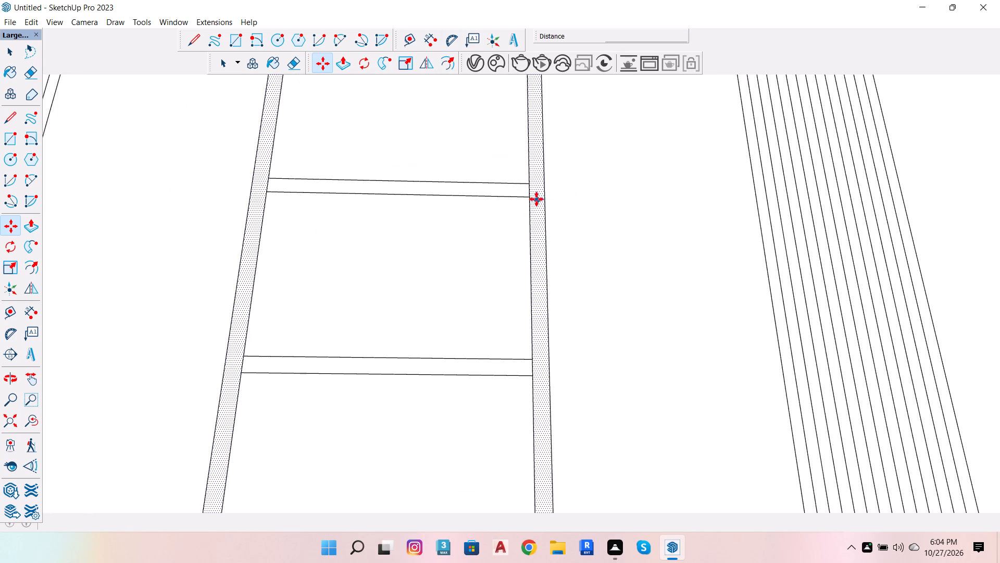
Erase the short edge segments at both ends of the top two shelf bars in the central lower panel, joining them to the frame.
key("Escape")
key("space")
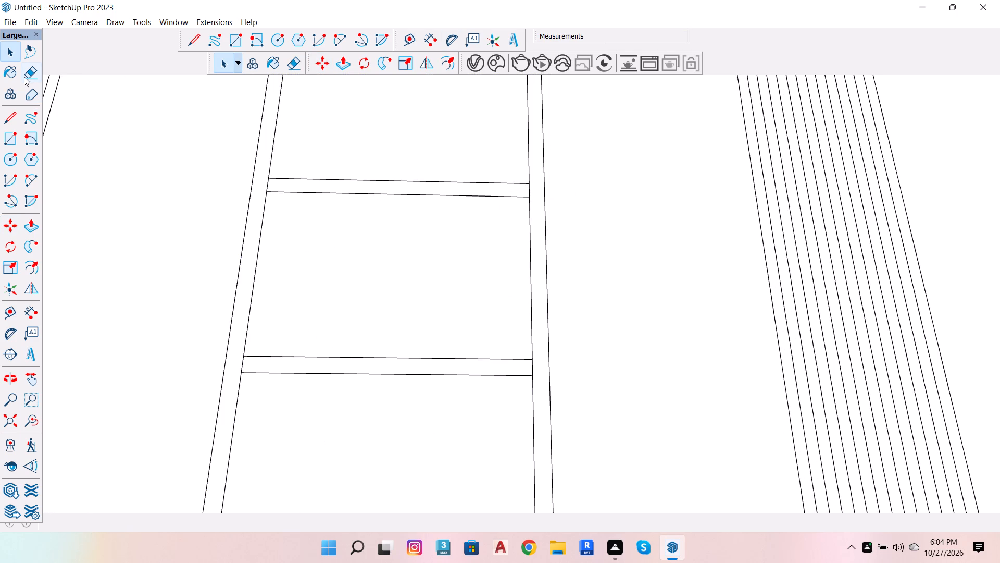
left_click(35, 74)
scroll(201, 134, "up", 5)
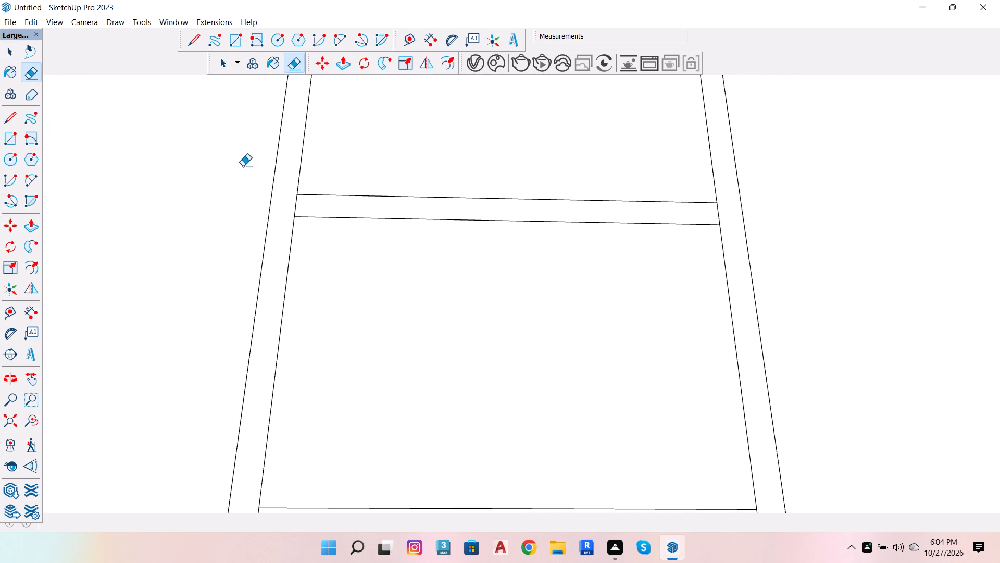
scroll(294, 220, "up", 3)
left_click_drag(293, 200, 300, 201)
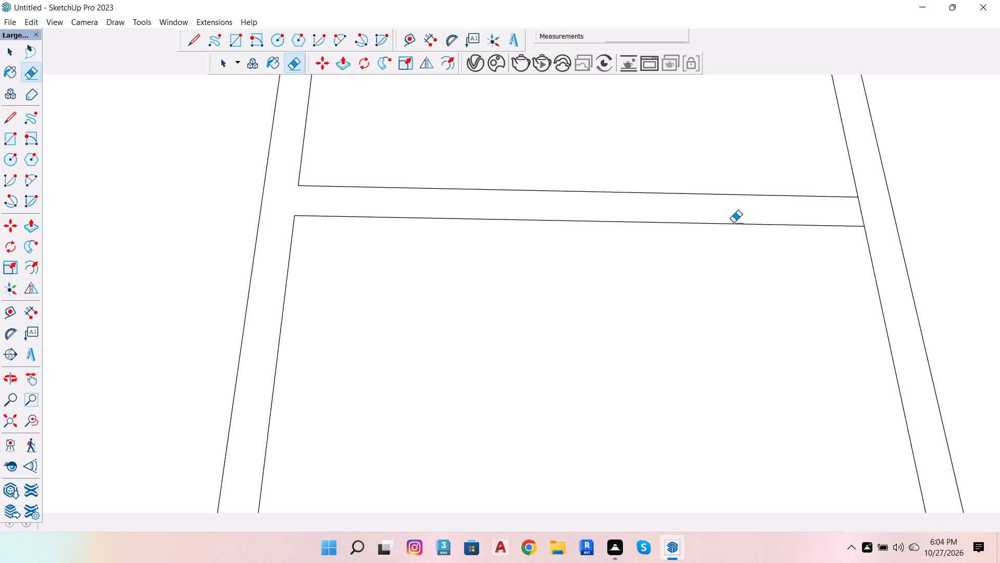
left_click_drag(878, 202, 843, 216)
scroll(754, 142, "down", 4)
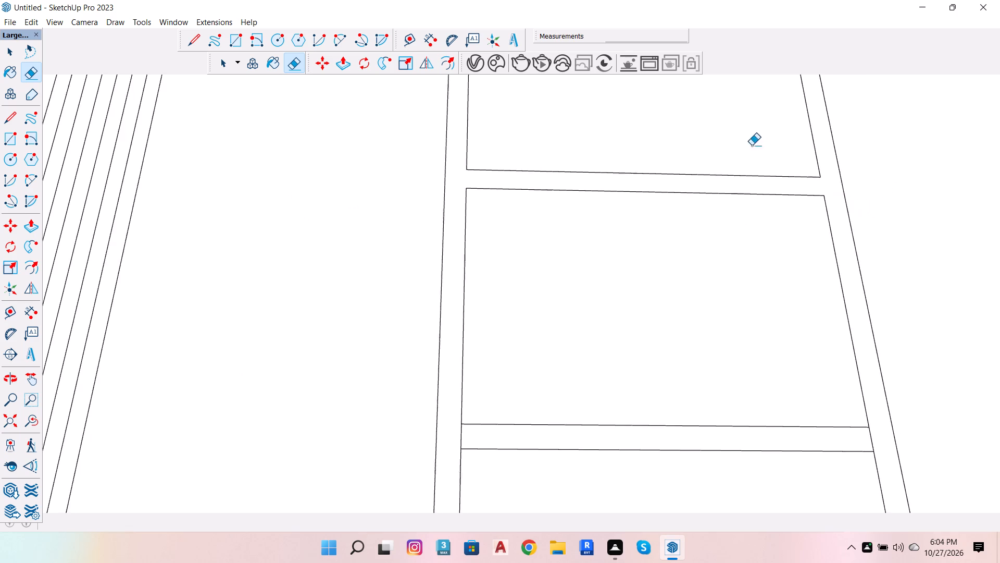
scroll(752, 145, "down", 2)
scroll(731, 218, "down", 5)
scroll(783, 345, "up", 10)
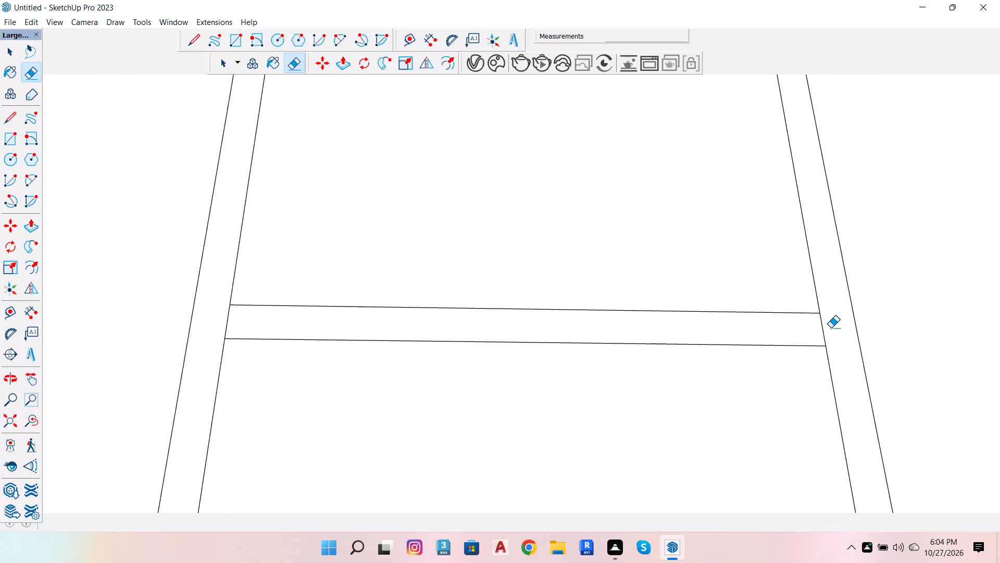
left_click_drag(831, 328, 818, 336)
left_click_drag(216, 327, 246, 327)
Erase the short edge segments at both ends of the third and fourth shelf bars in the central lower panel.
scroll(355, 255, "down", 12)
scroll(490, 424, "up", 10)
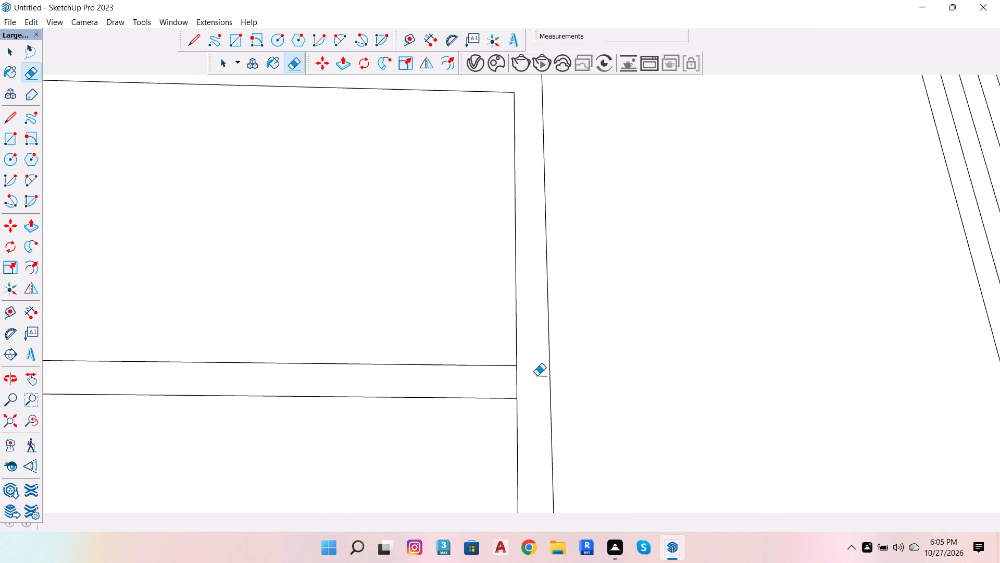
left_click_drag(533, 378, 498, 385)
scroll(732, 385, "down", 6)
scroll(309, 360, "up", 4)
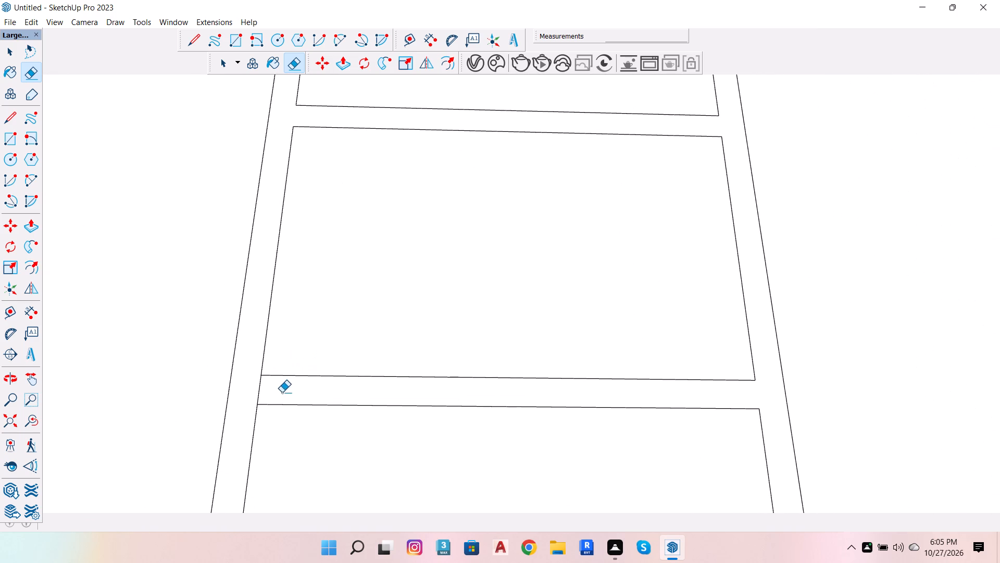
left_click_drag(278, 391, 241, 386)
scroll(476, 275, "down", 13)
scroll(575, 437, "up", 4)
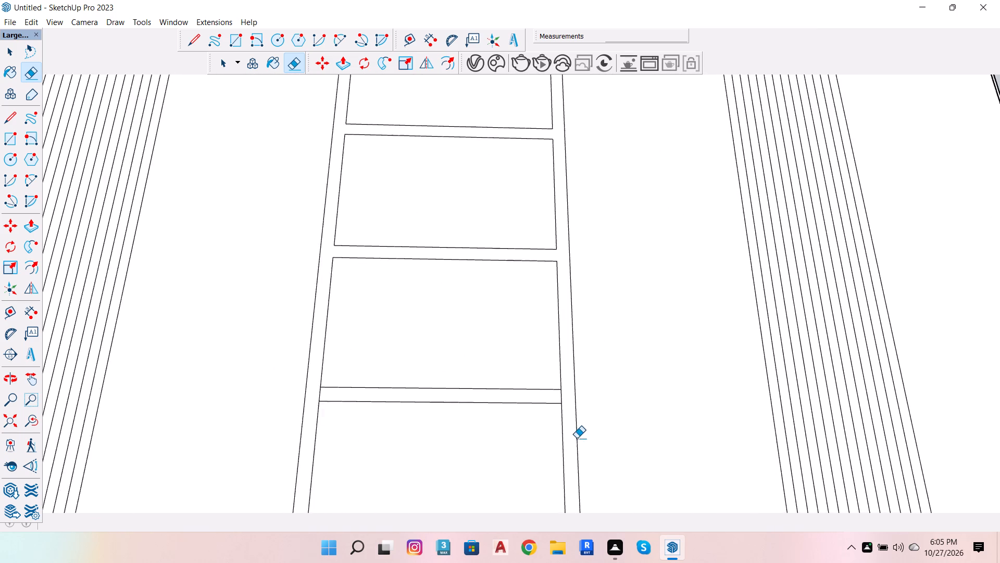
scroll(577, 438, "up", 6)
left_click_drag(565, 377, 534, 371)
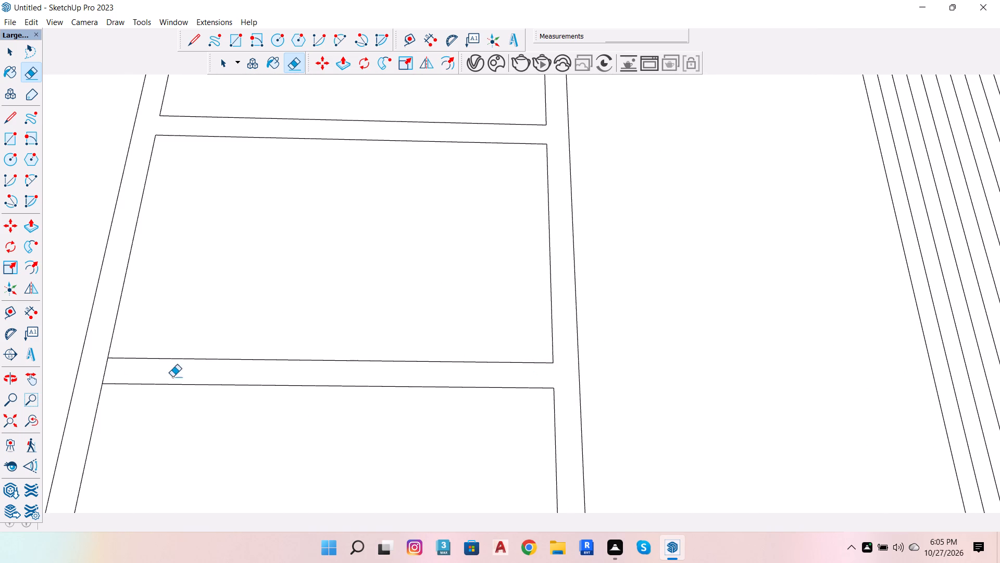
left_click_drag(102, 370, 119, 373)
Erase the short edge segments at both ends of the fifth and sixth shelf bars, completing one continuous central lower frame face.
scroll(447, 276, "down", 11)
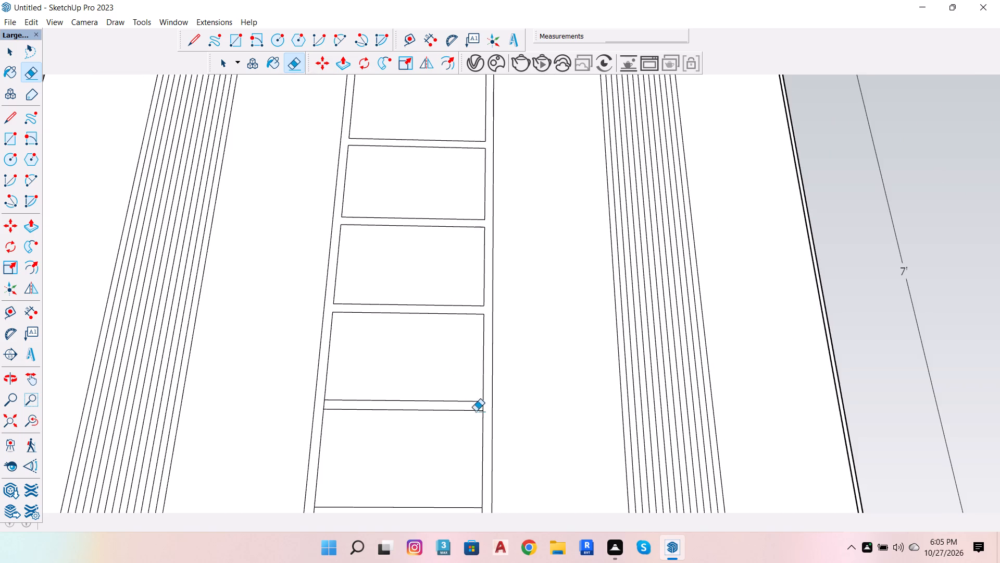
scroll(477, 414, "up", 12)
left_click_drag(479, 395, 494, 397)
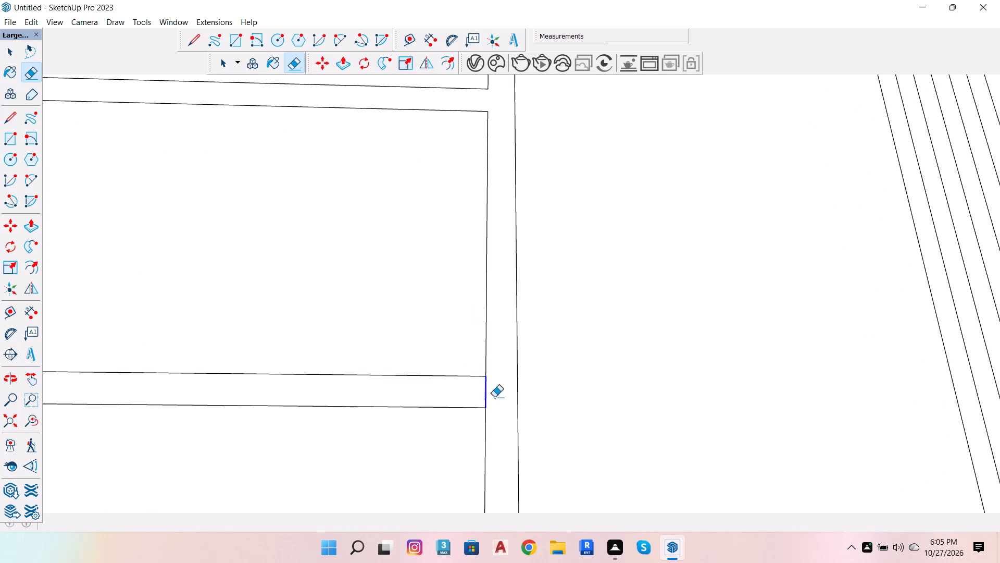
left_click_drag(494, 397, 506, 393)
scroll(584, 385, "down", 7)
scroll(236, 389, "up", 5)
left_click_drag(253, 386, 264, 387)
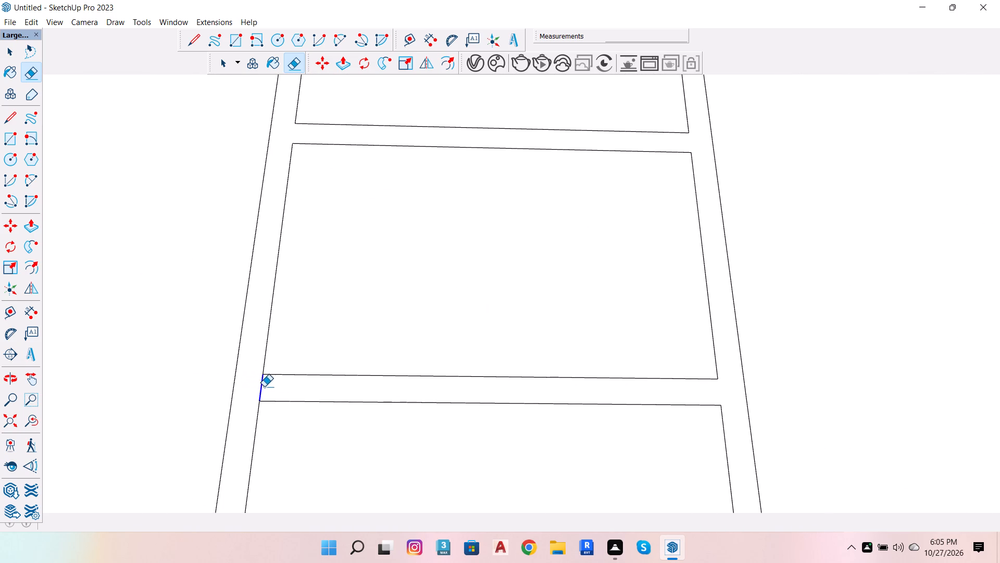
left_click_drag(264, 387, 281, 385)
scroll(493, 235, "down", 13)
scroll(548, 371, "up", 7)
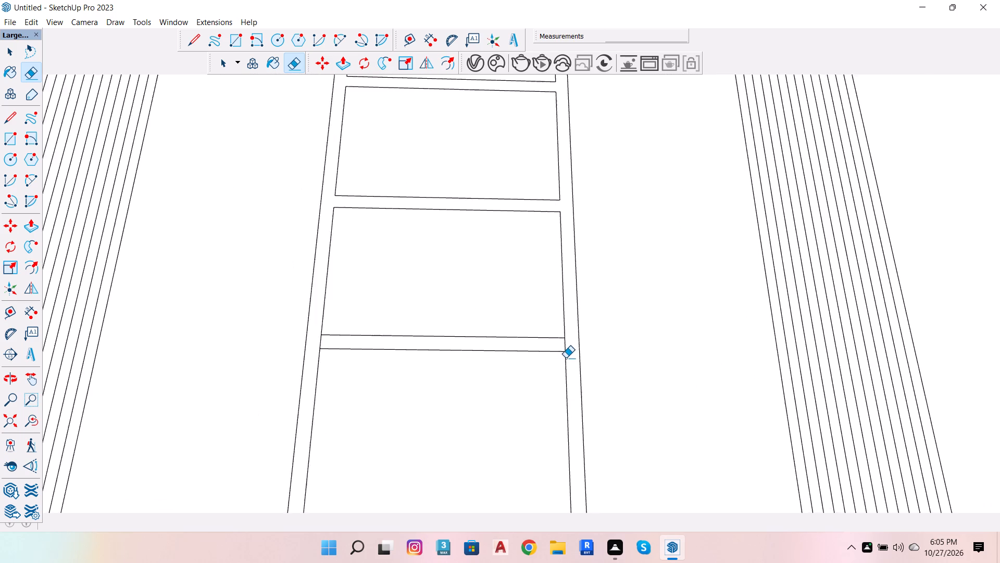
scroll(566, 358, "up", 3)
left_click_drag(571, 341, 554, 339)
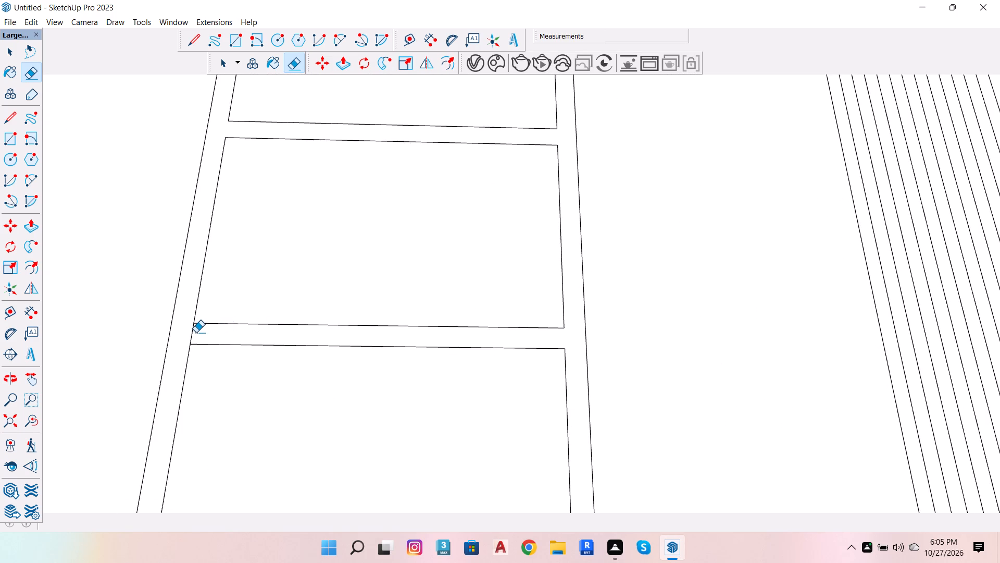
left_click_drag(196, 333, 189, 332)
scroll(324, 318, "down", 7)
scroll(345, 359, "down", 4)
key("Escape")
key("Escape")
key("Escape")
key("Escape")
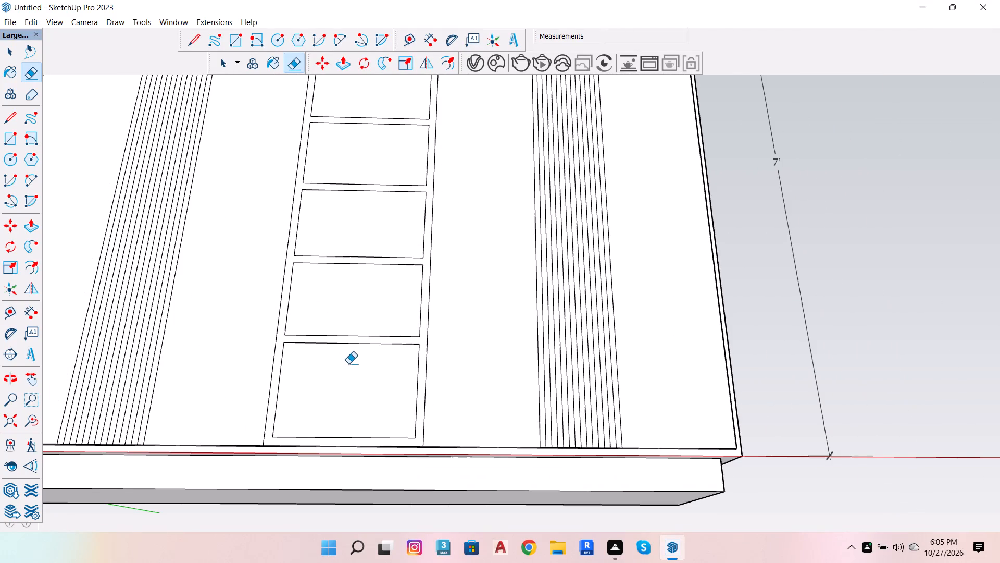
Push/Pull the central lower shelf frame outward about 3/8", using the left shelf frame as the depth reference.
scroll(358, 371, "down", 4)
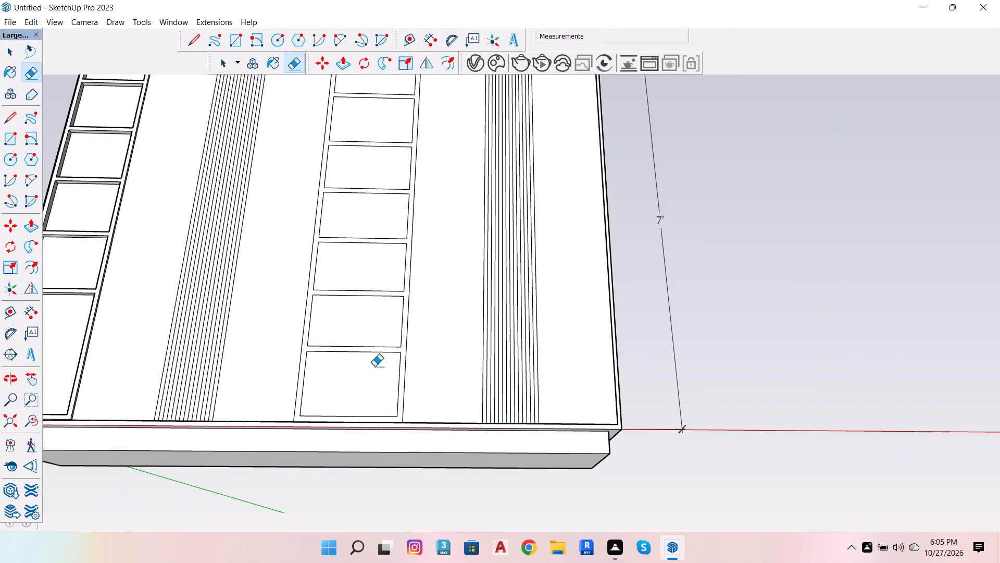
scroll(441, 380, "down", 5)
scroll(372, 158, "up", 5)
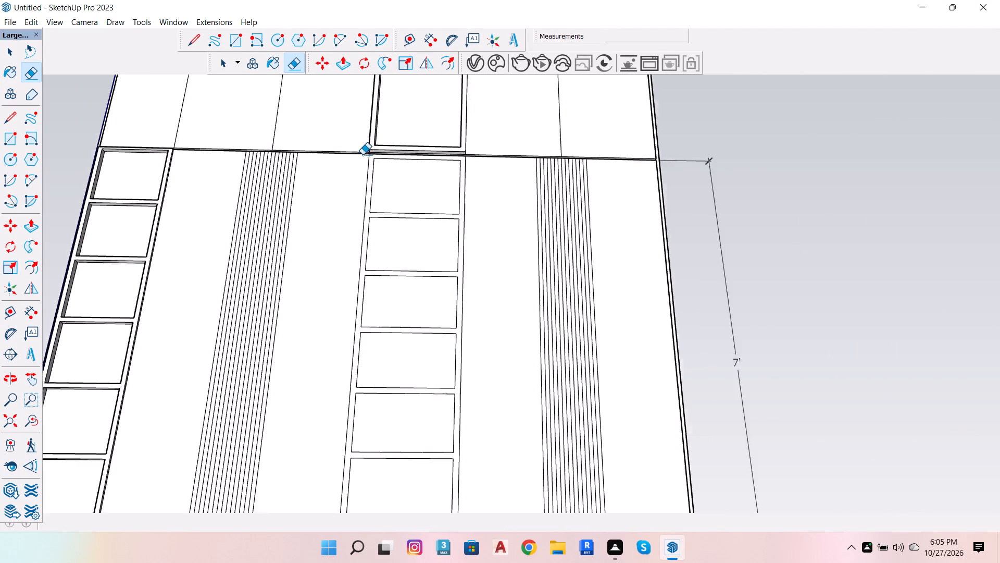
scroll(362, 155, "up", 2)
key("space")
scroll(374, 167, "up", 4)
left_click(374, 165)
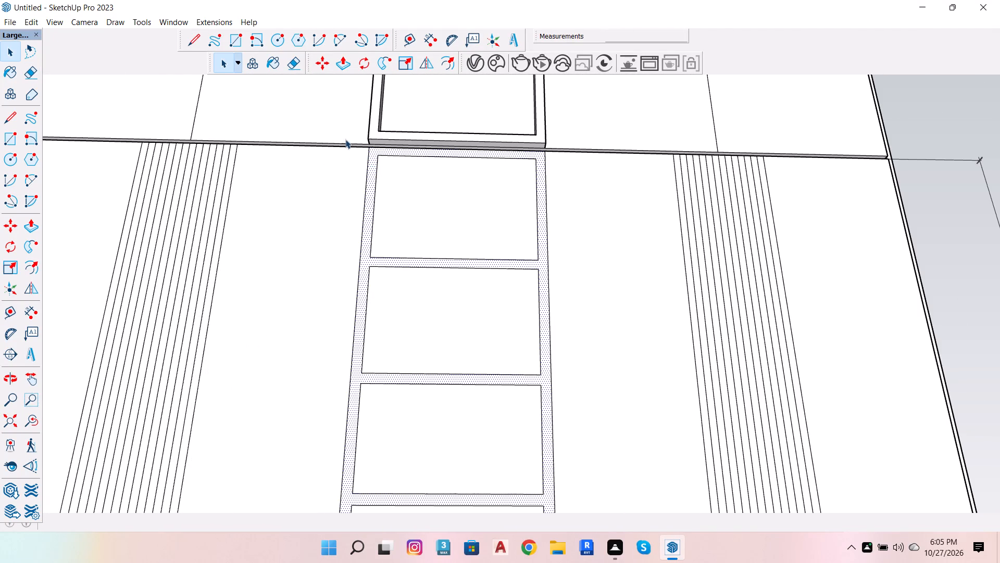
left_click(31, 231)
scroll(374, 146, "up", 4)
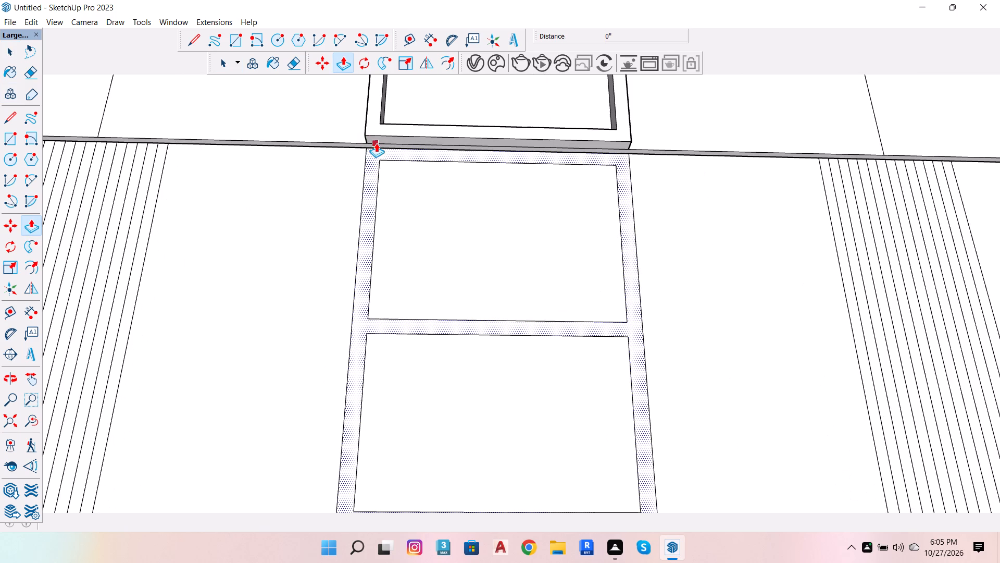
left_click(371, 156)
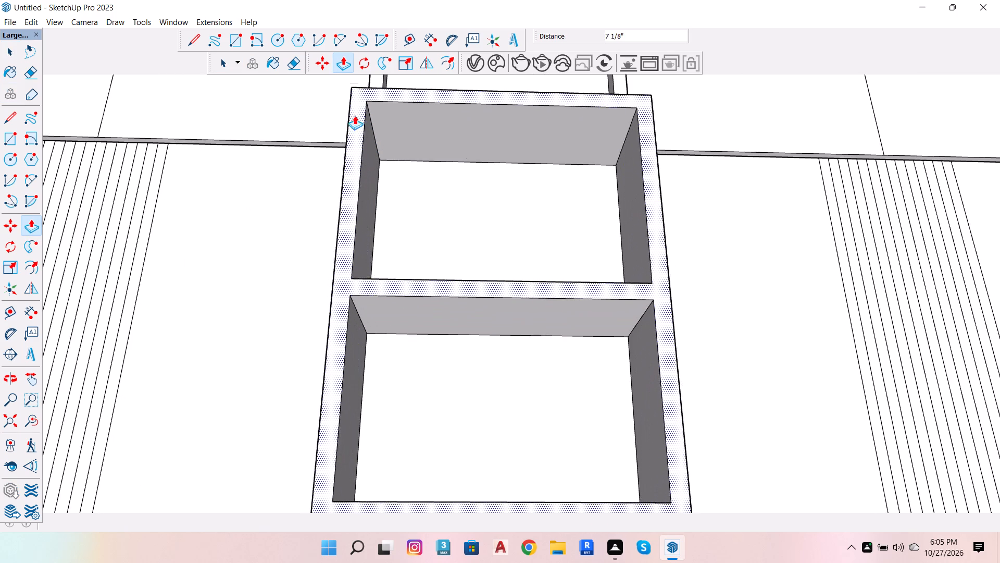
scroll(299, 205, "down", 5)
scroll(406, 174, "down", 5)
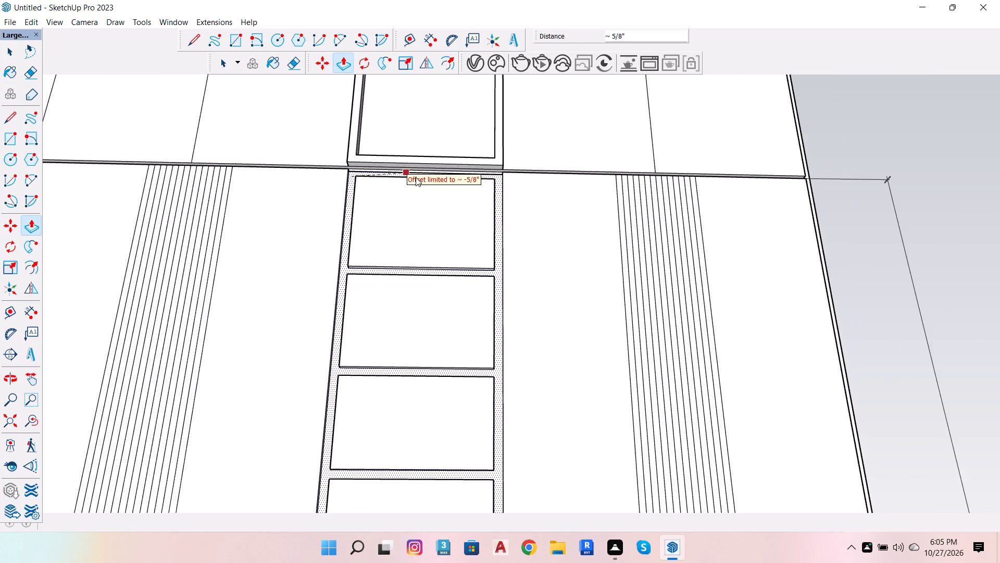
scroll(484, 177, "down", 6)
scroll(234, 178, "up", 4)
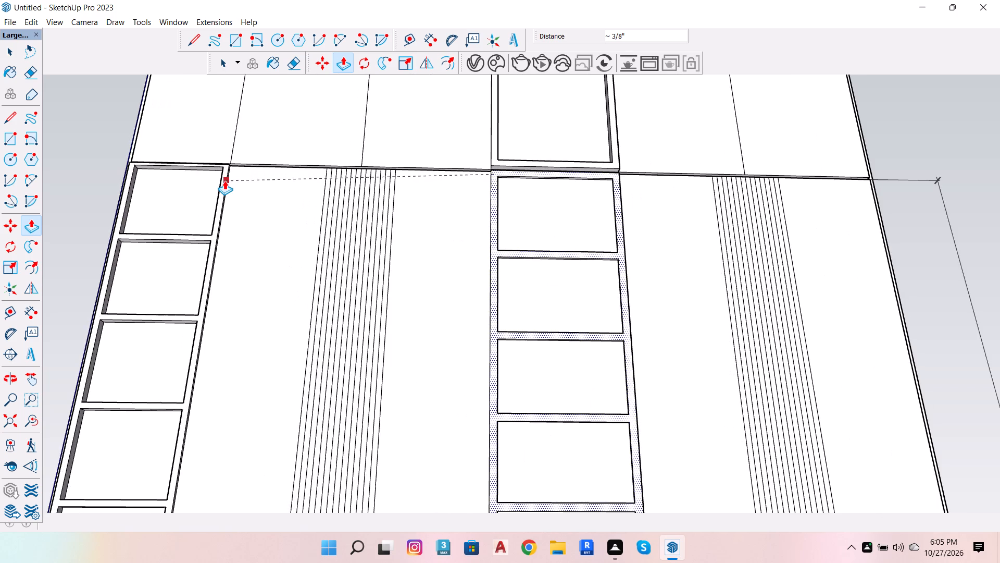
scroll(224, 180, "up", 5)
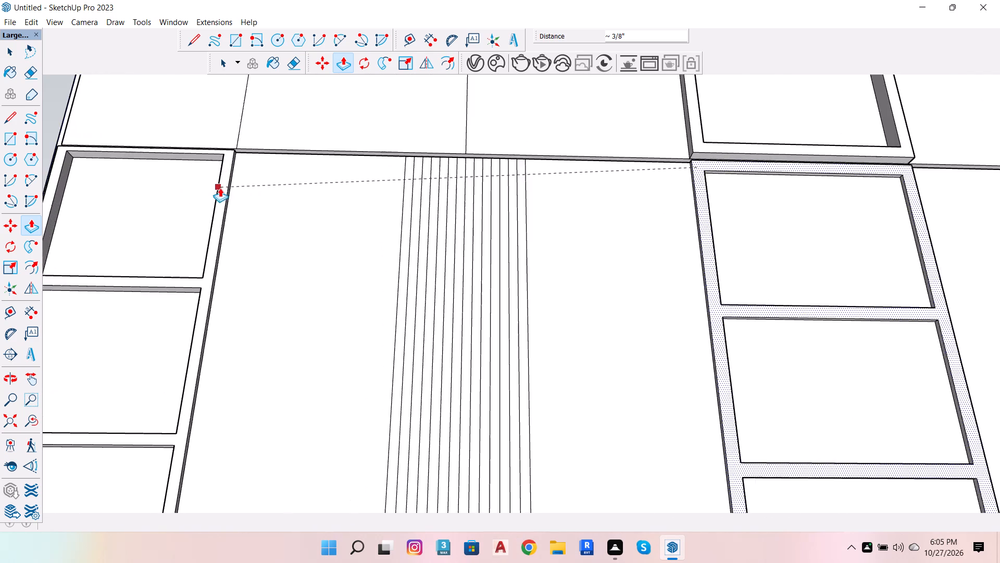
scroll(220, 188, "up", 2)
left_click(226, 187)
Push/Pull the central upper panel's frame back 1 1/8" toward the depth of the lower shelf frame.
scroll(211, 249, "down", 6)
scroll(530, 179, "up", 3)
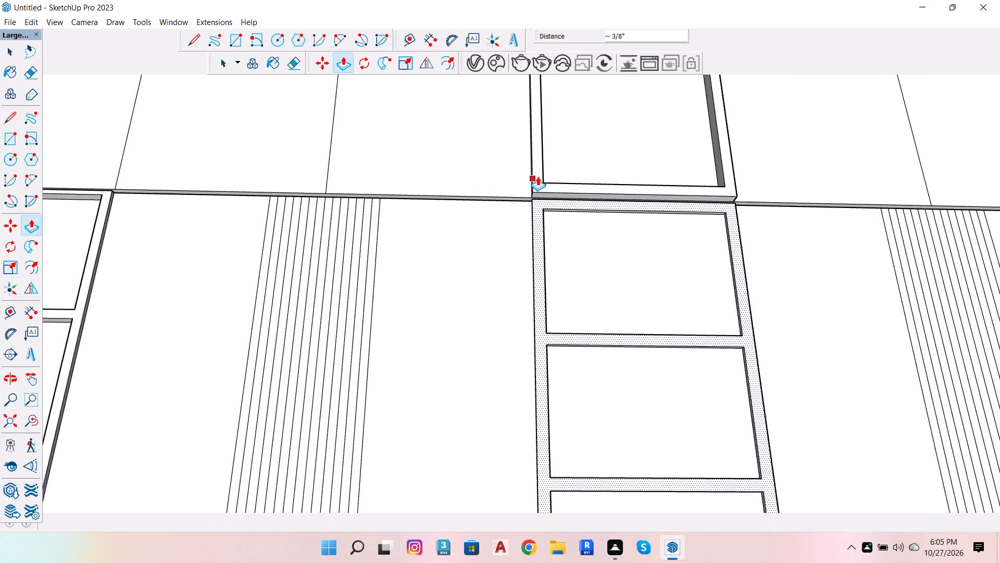
scroll(537, 176, "up", 5)
key("space")
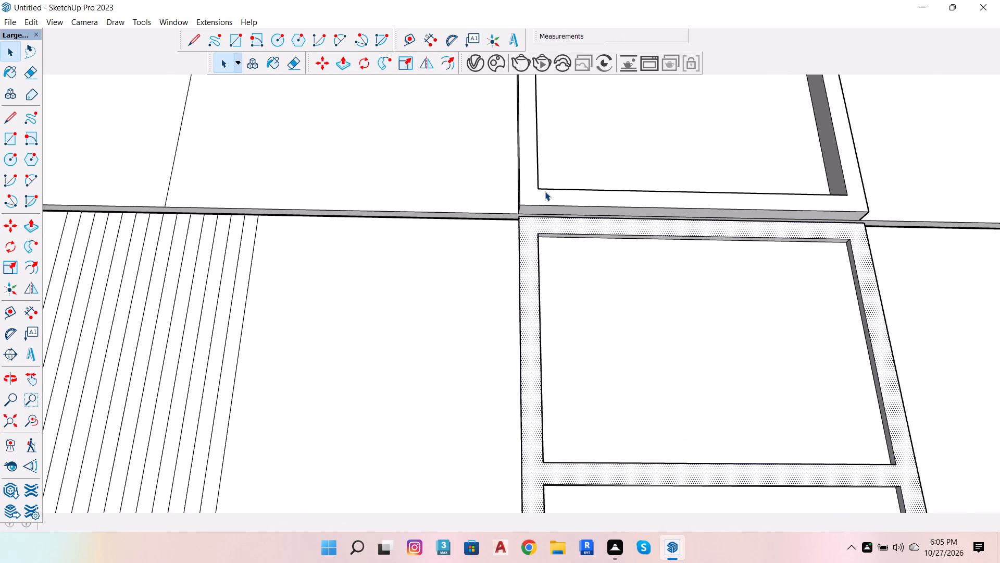
scroll(545, 191, "up", 3)
left_click(545, 191)
key("p")
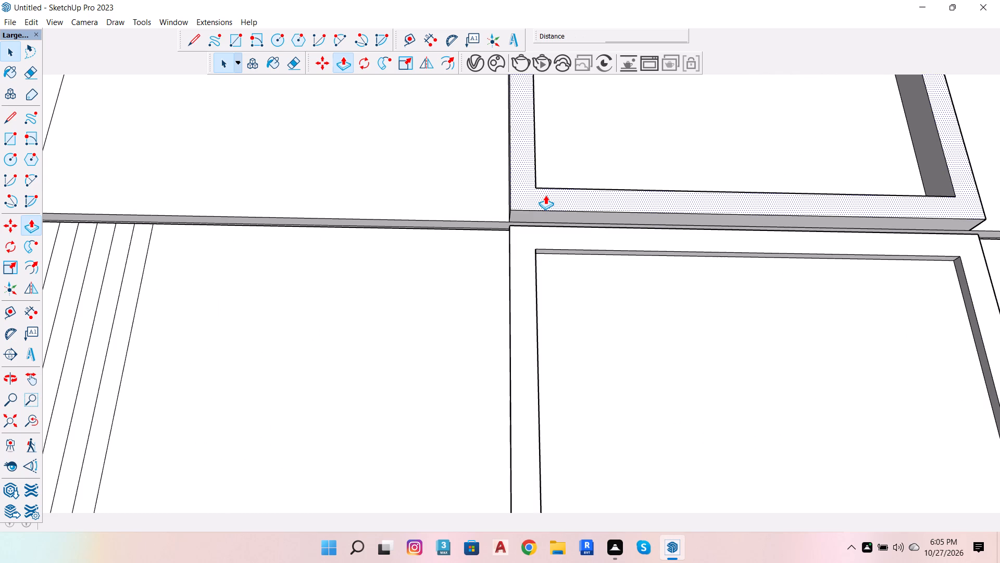
left_click(545, 195)
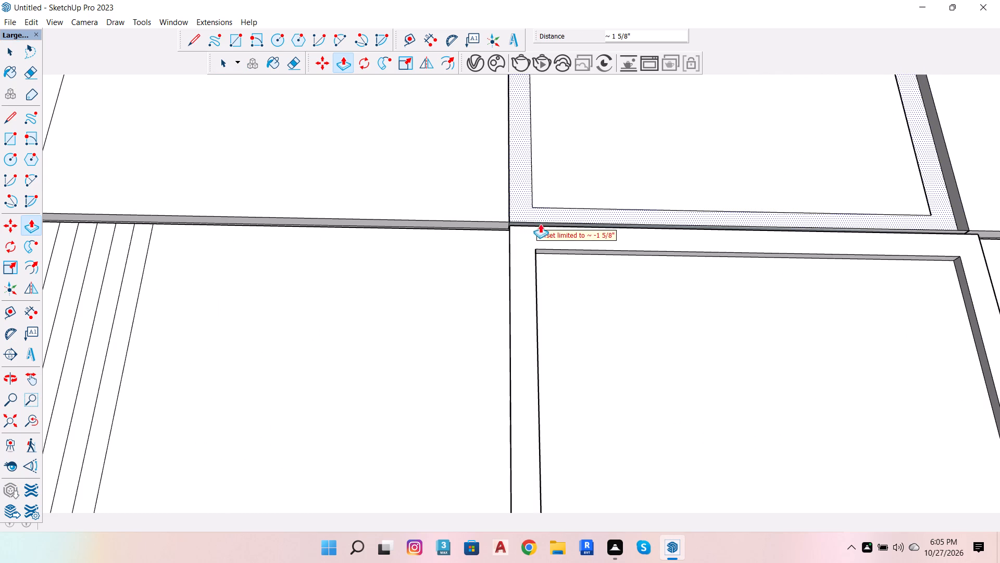
left_click(574, 218)
Examine the junction between the central upper and lower frames from several angles, and the overall wardrobe front.
scroll(469, 259, "down", 6)
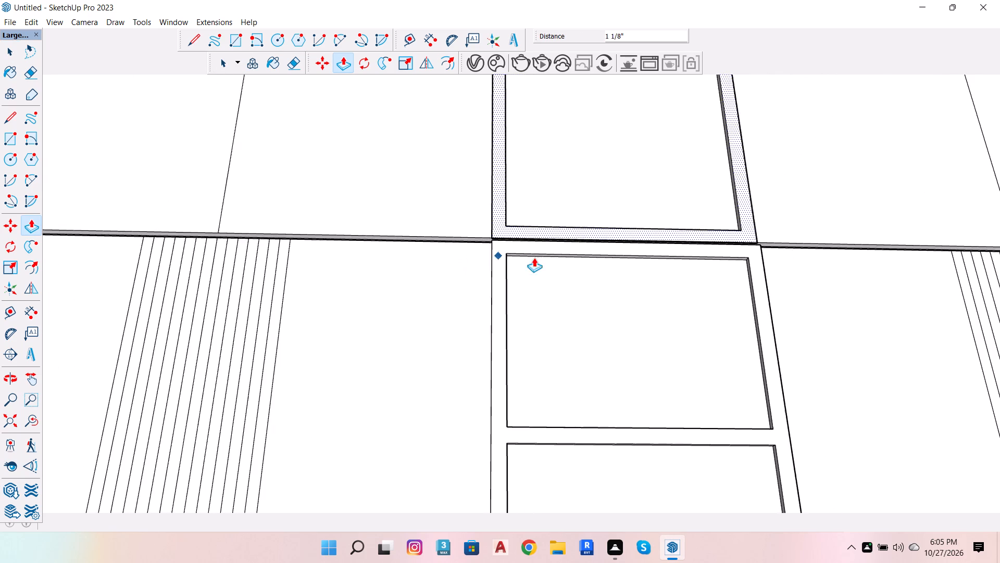
scroll(670, 275, "down", 6)
scroll(786, 234, "up", 4)
key("space")
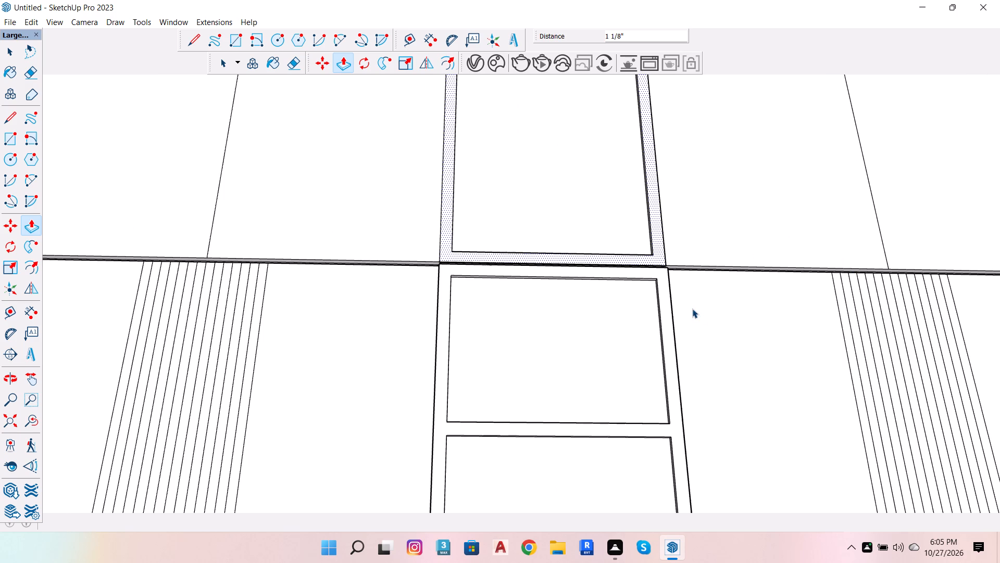
scroll(544, 269, "up", 5)
scroll(614, 248, "up", 6)
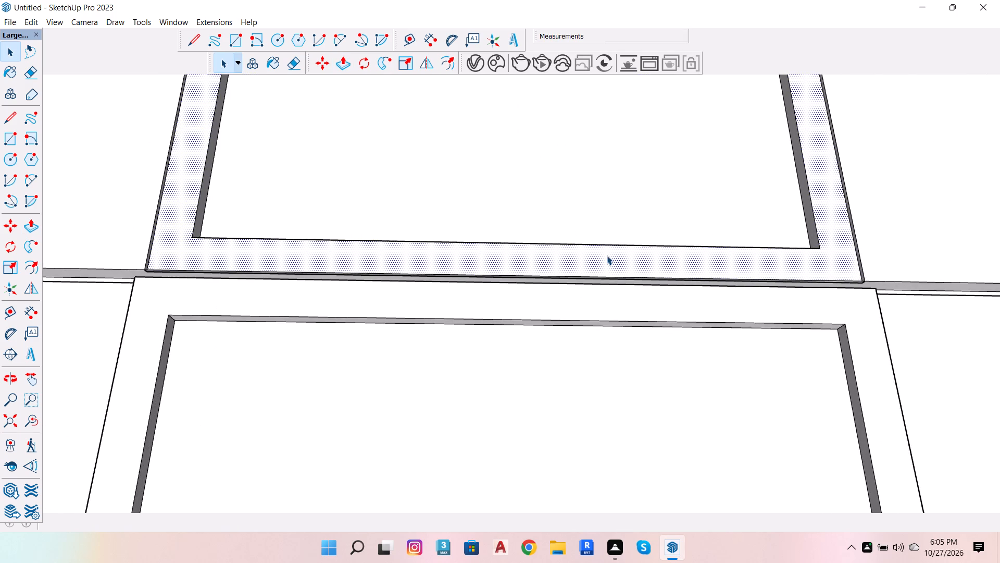
key("o")
left_click_drag(693, 171, 701, 345)
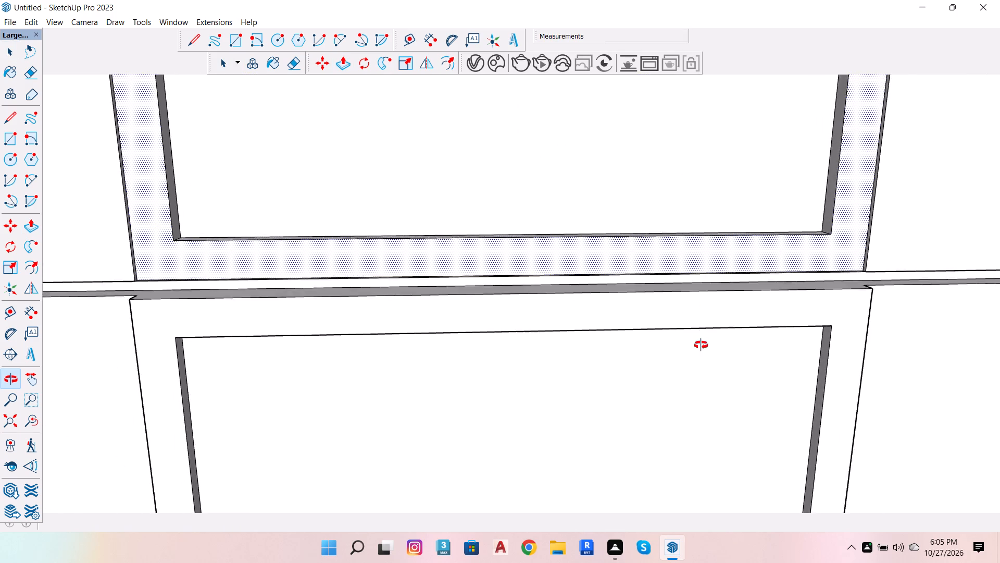
left_click_drag(701, 345, 703, 402)
scroll(653, 275, "down", 5)
scroll(726, 264, "up", 4)
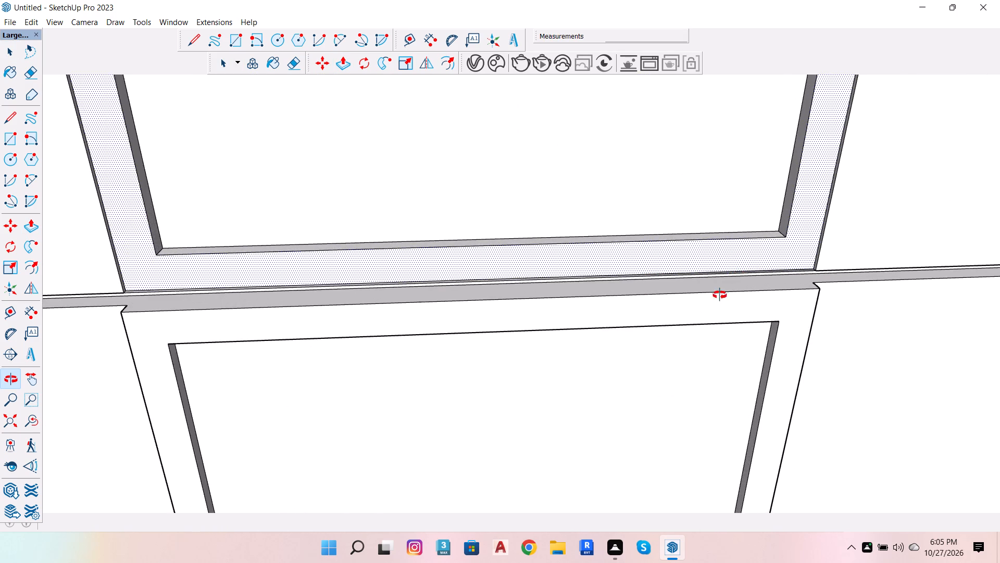
scroll(714, 308, "down", 18)
scroll(705, 328, "down", 11)
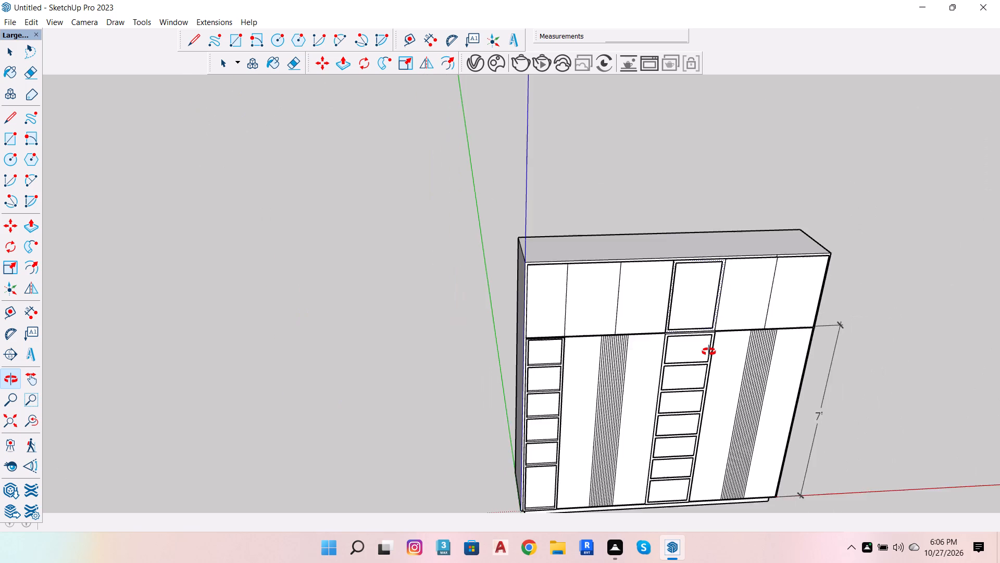
Place a horizontal guide line 3'5" above the bottom edge of the door beside the central shelf frame.
scroll(710, 499, "up", 11)
scroll(577, 324, "down", 7)
scroll(619, 405, "up", 15)
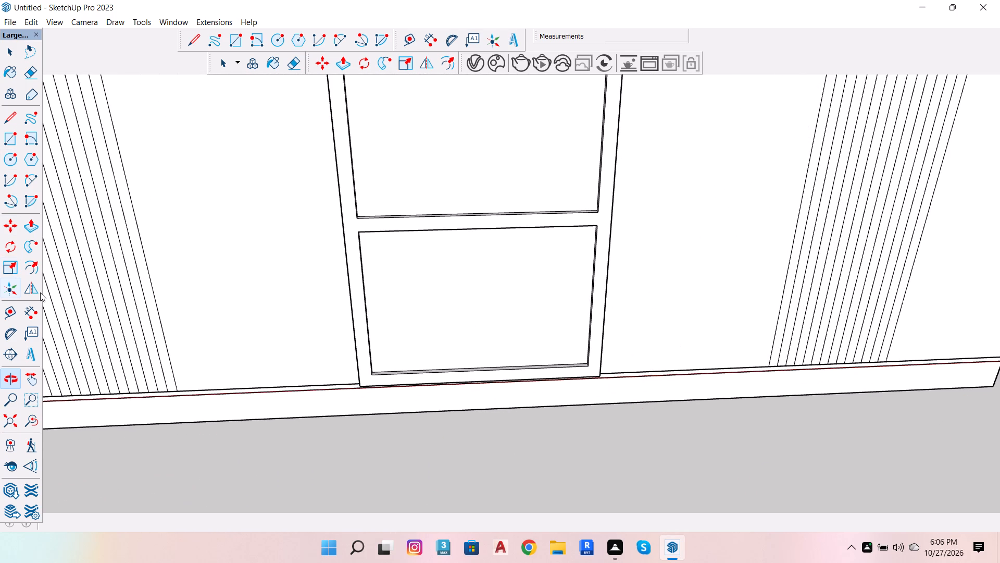
left_click(8, 310)
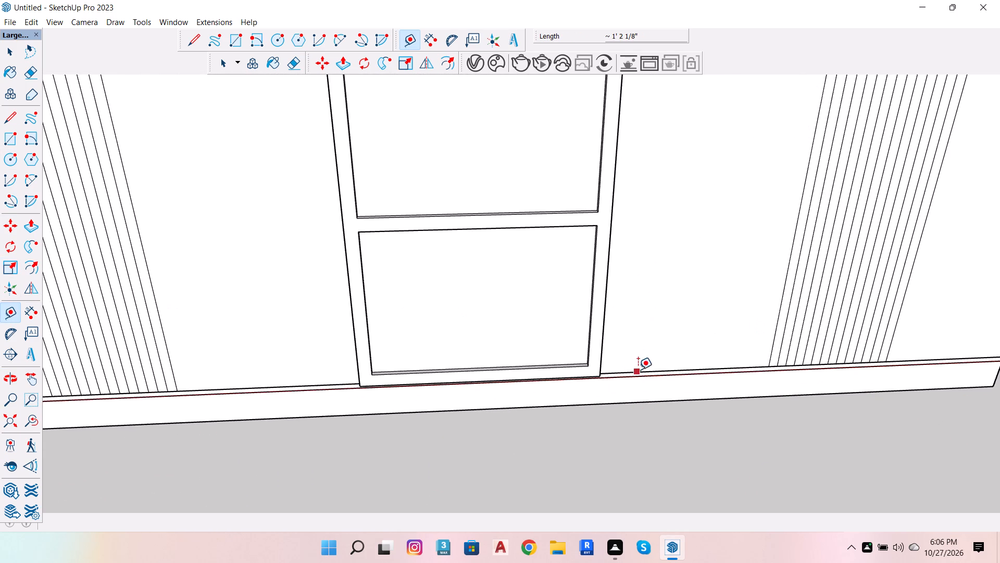
left_click(653, 370)
scroll(655, 353, "down", 5)
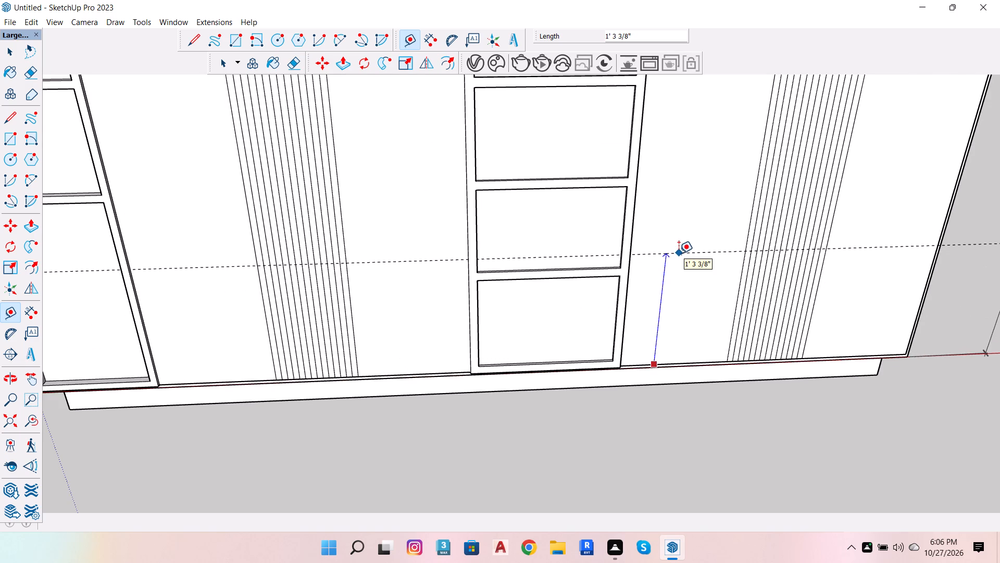
type("3'5")
key("Return")
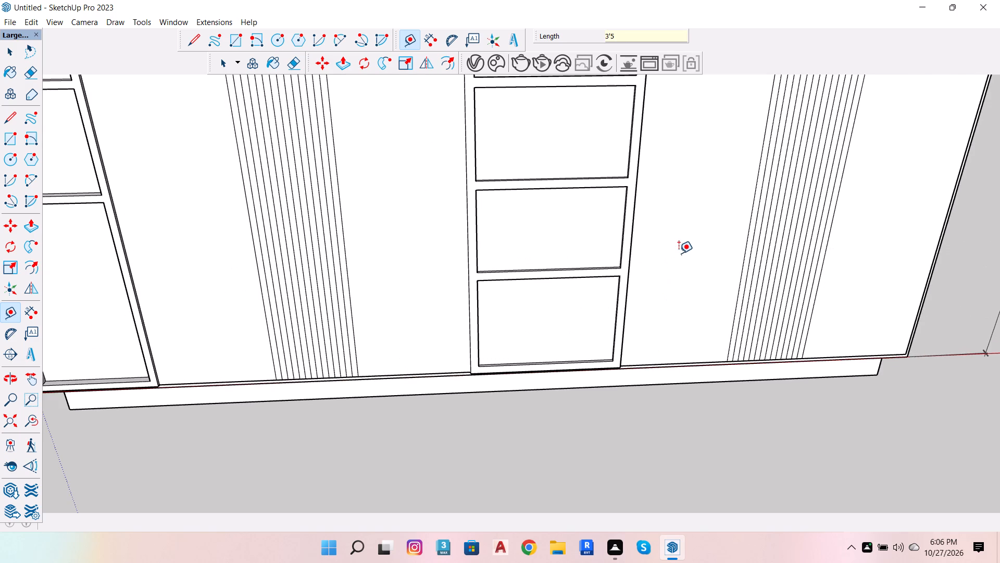
Draw a two-point arc with 90 sides across two flutes of the right fluted strip, about 1 7/16" wide with a 5/8" bulge up to the guide.
scroll(576, 559, "down", 6)
scroll(592, 443, "down", 3)
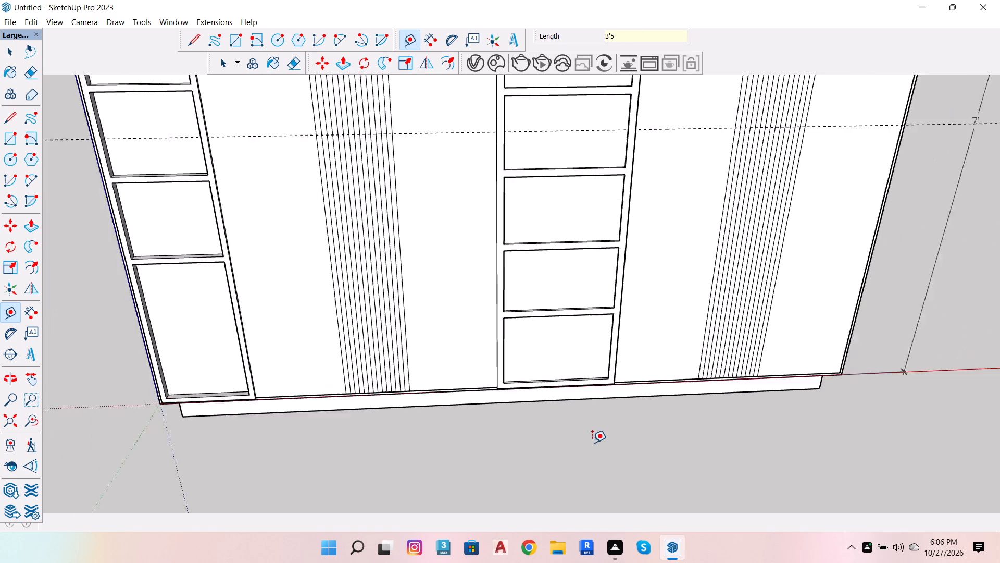
scroll(592, 443, "down", 3)
scroll(572, 307, "down", 5)
scroll(763, 278, "up", 3)
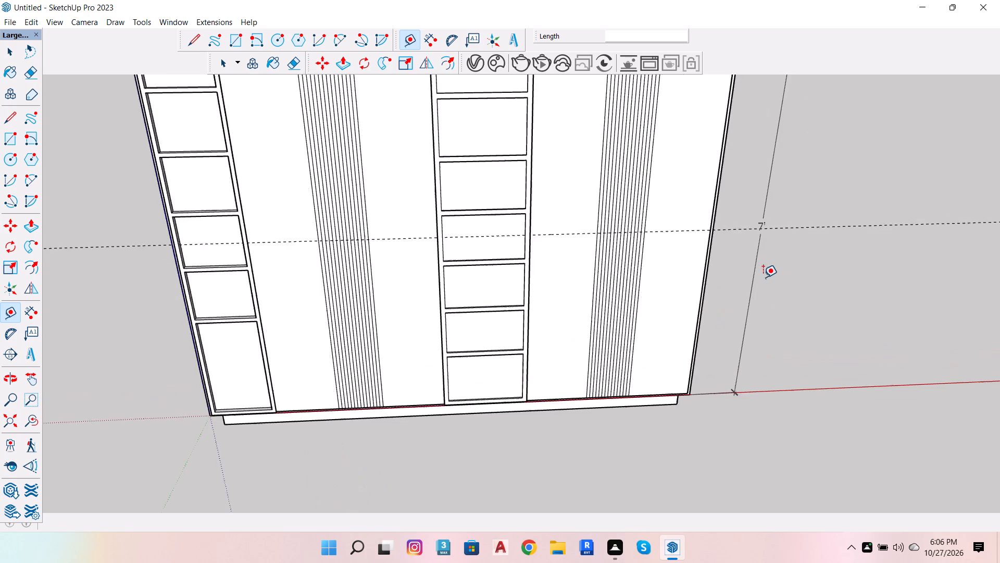
scroll(763, 277, "up", 2)
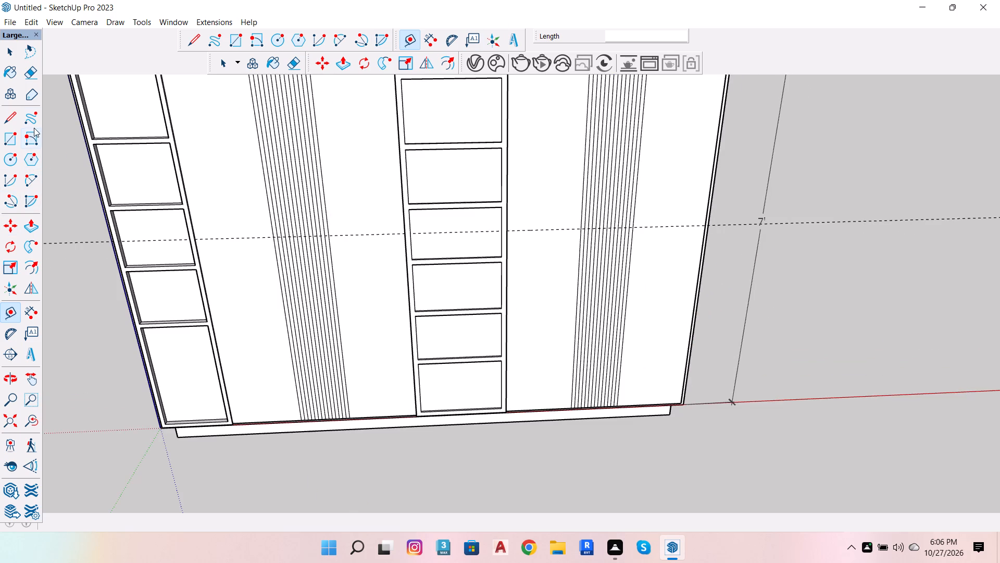
left_click(29, 179)
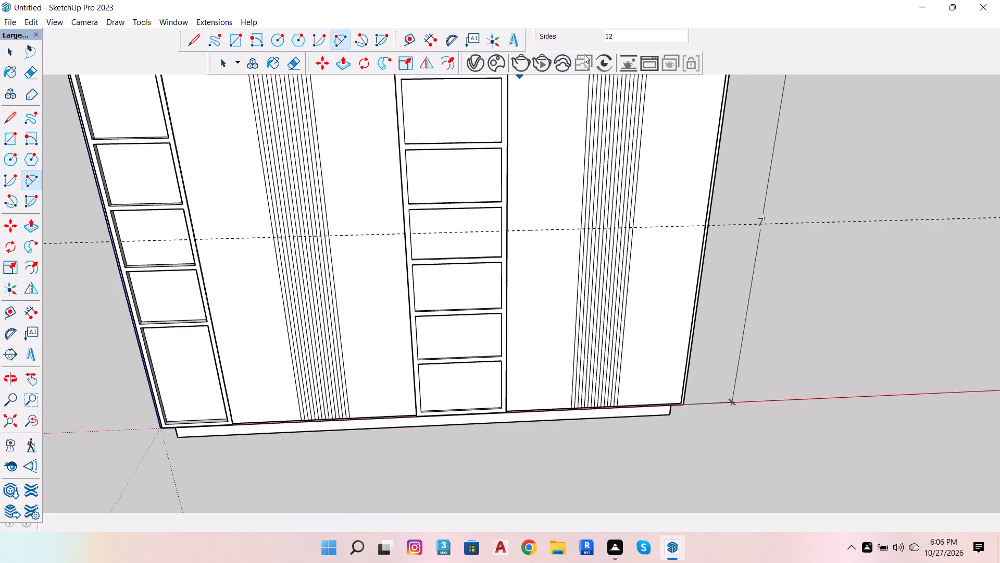
left_click(636, 33)
key("BackSpace")
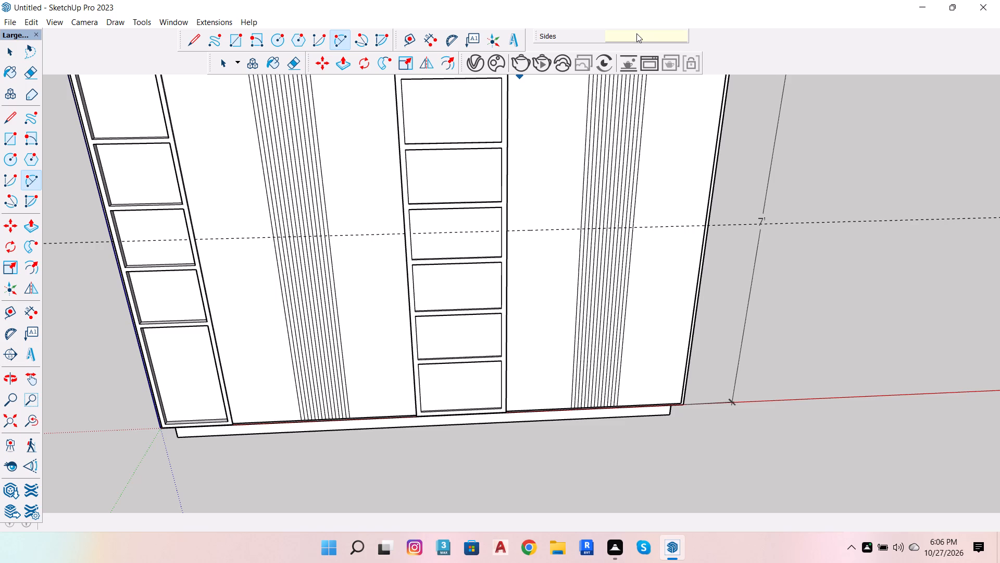
type("90")
key("Return")
scroll(613, 261, "up", 10)
scroll(589, 193, "up", 2)
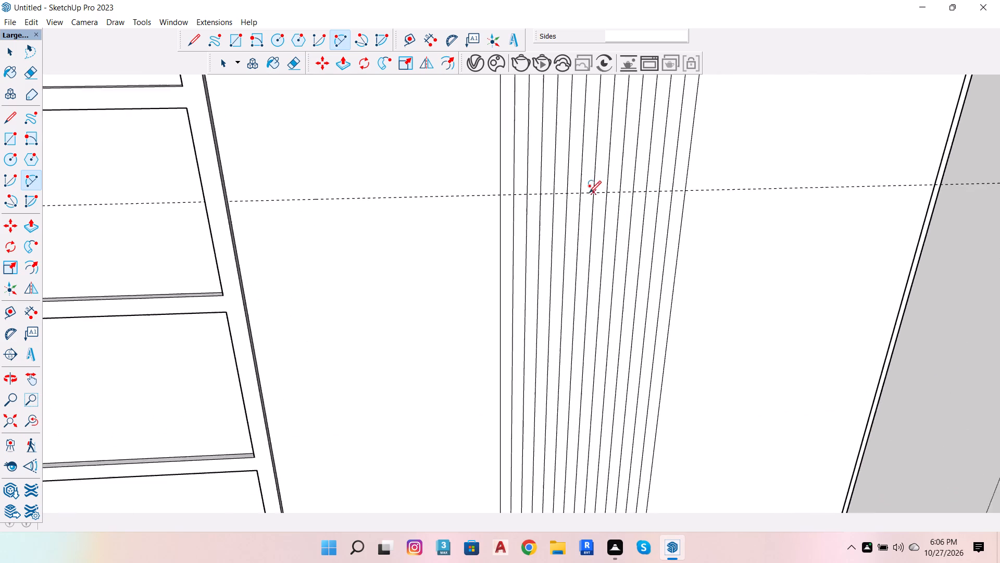
scroll(589, 193, "up", 7)
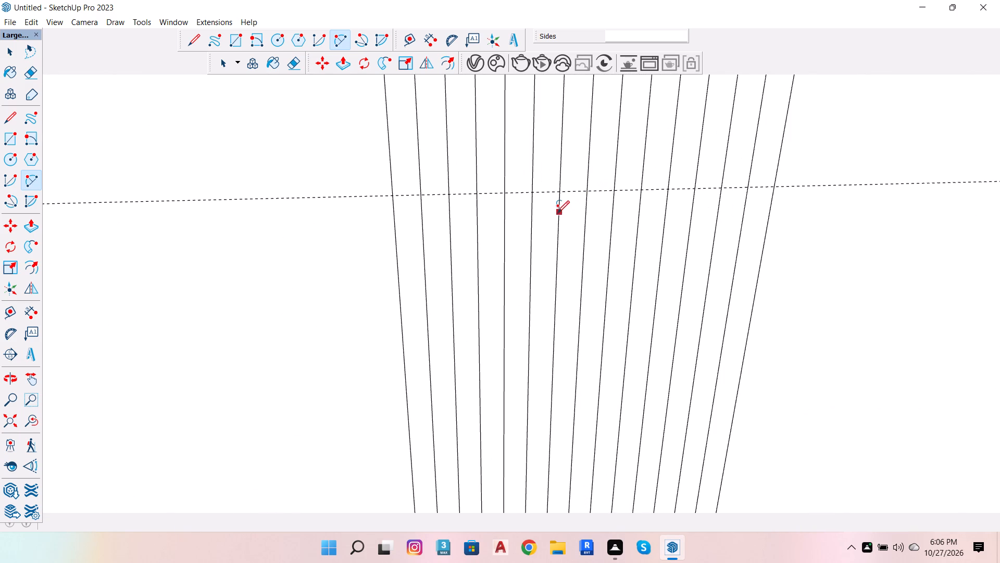
left_click(557, 215)
left_click(612, 212)
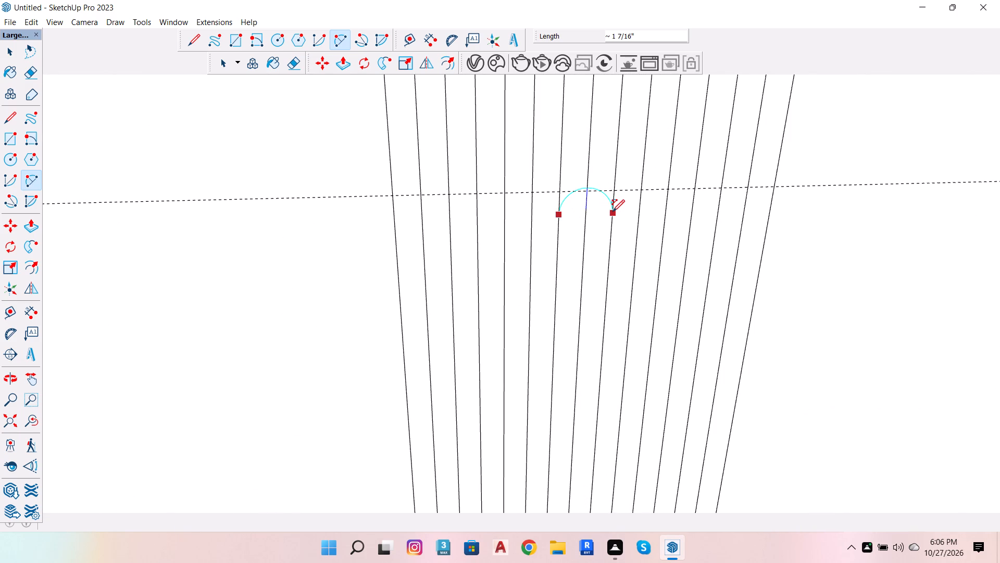
scroll(608, 214, "up", 6)
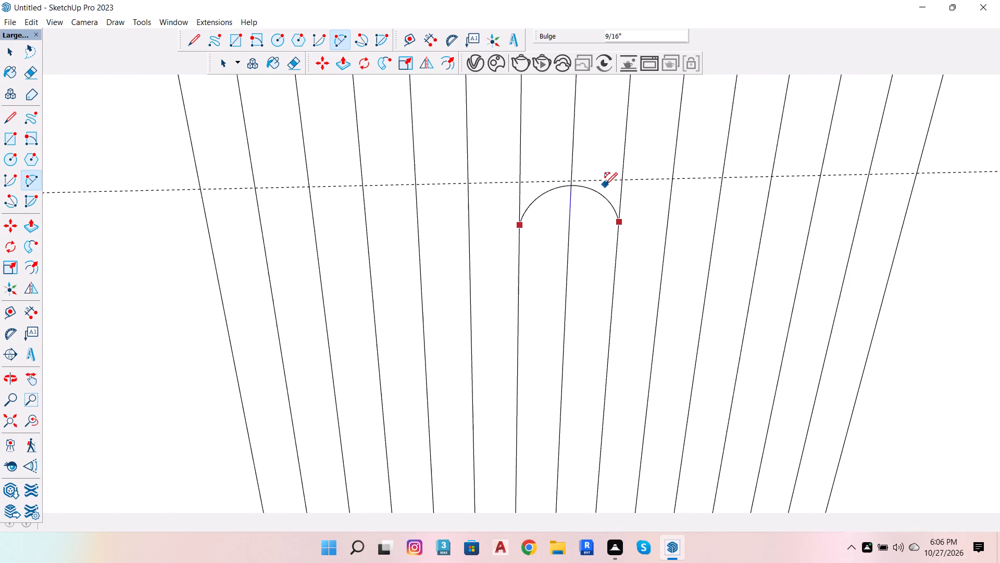
left_click(595, 180)
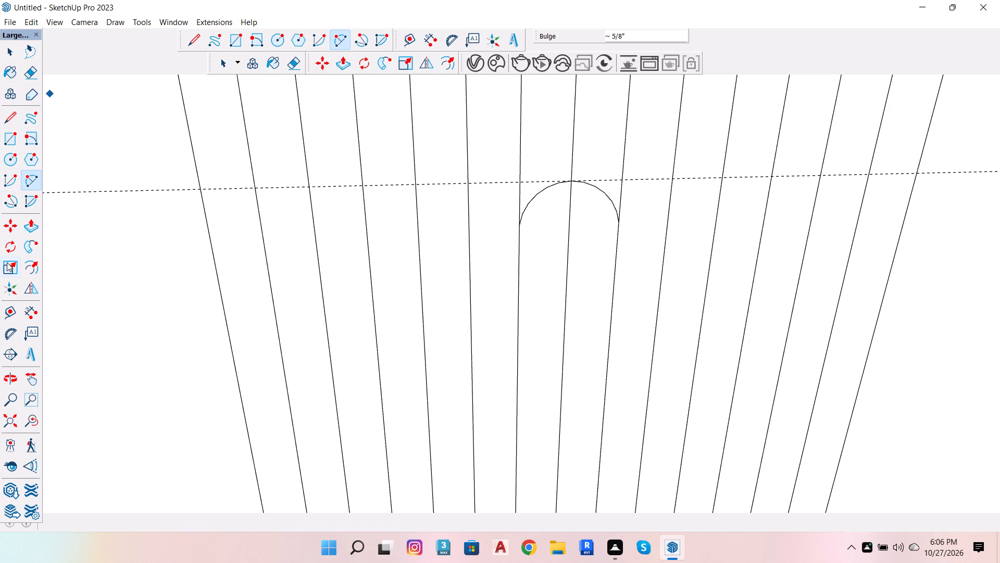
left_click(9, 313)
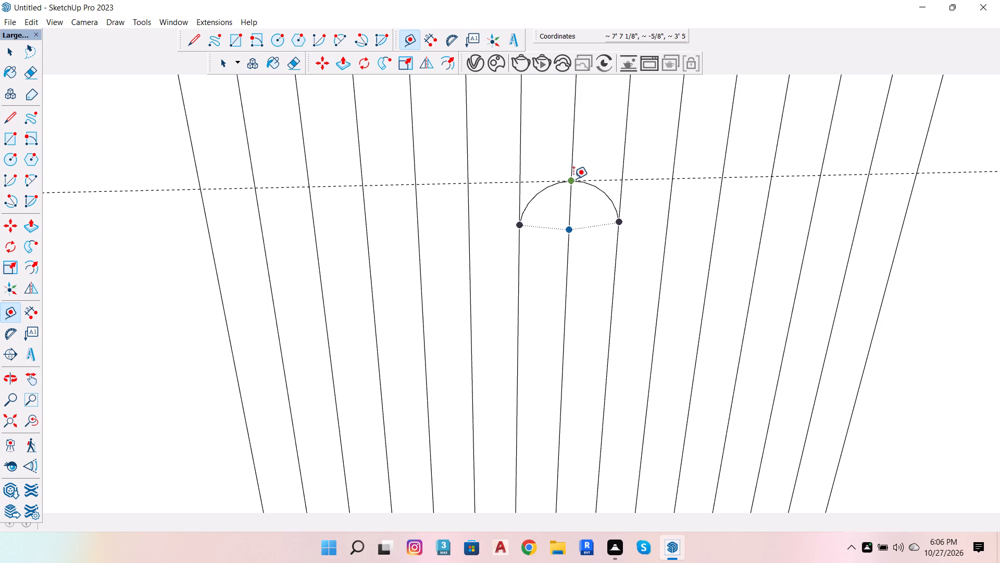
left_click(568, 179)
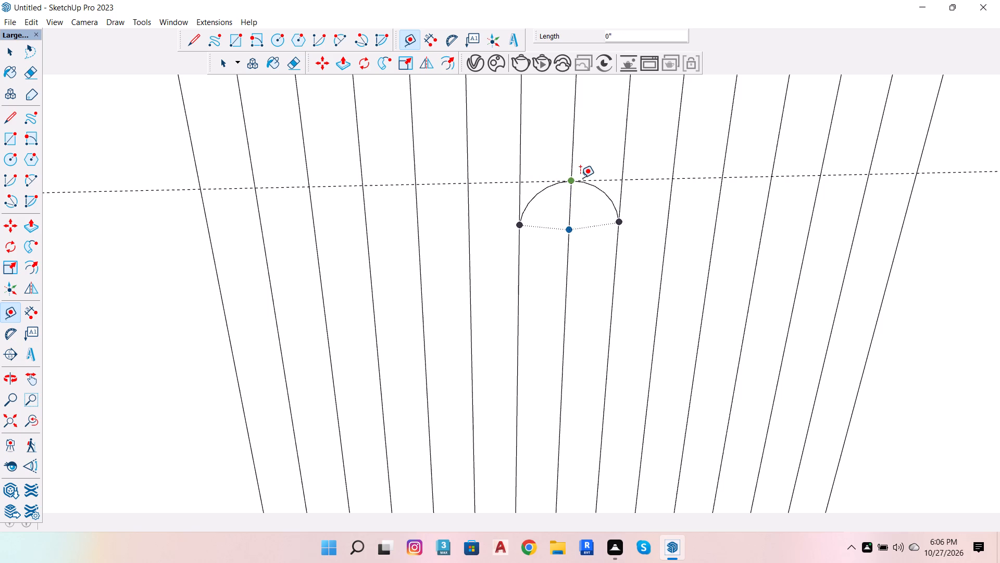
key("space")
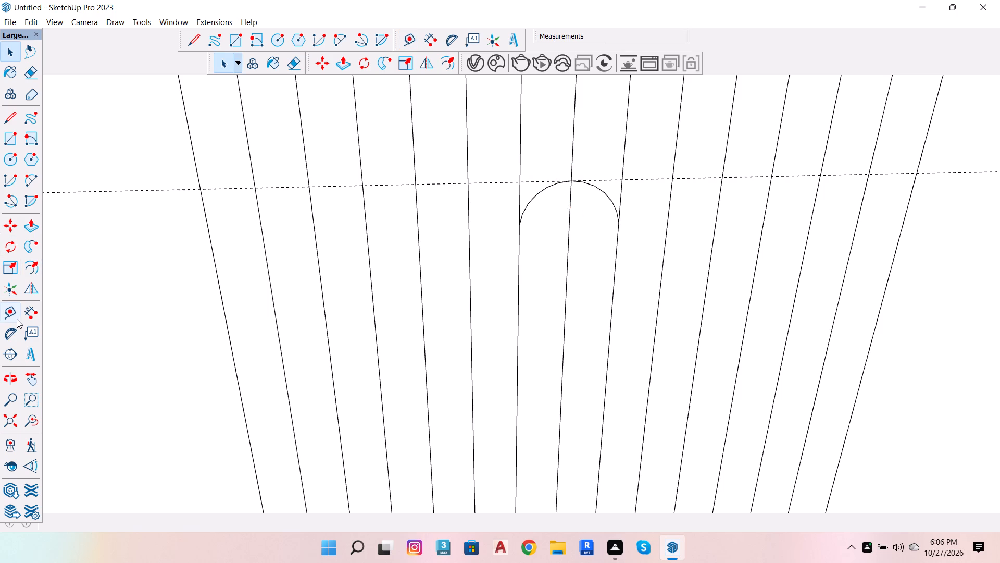
Place a second guide parallel to the first, offset about 1 11/16", lined up with the arc's two ends.
left_click(6, 311)
left_click(453, 185)
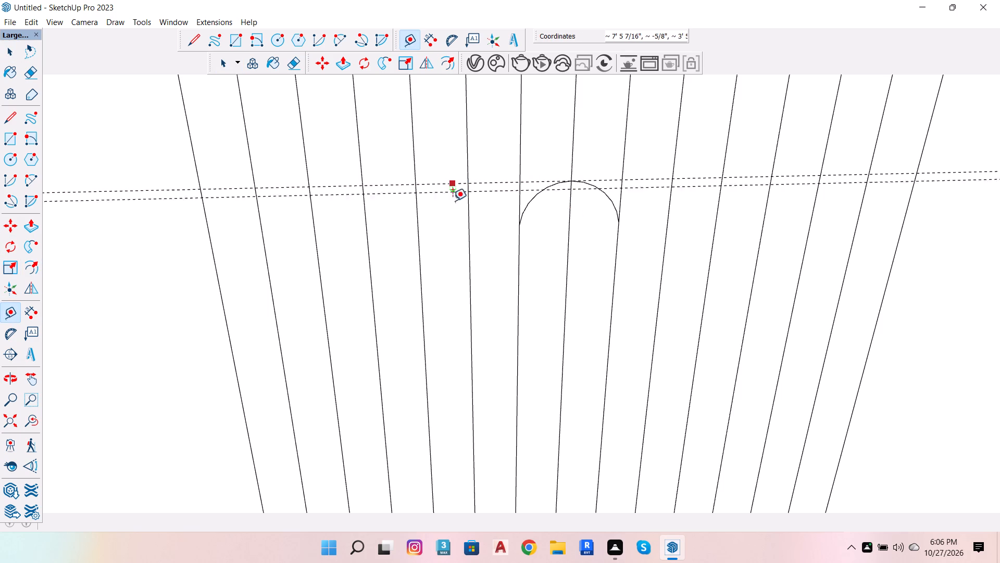
left_click(450, 227)
key("space")
scroll(286, 278, "down", 5)
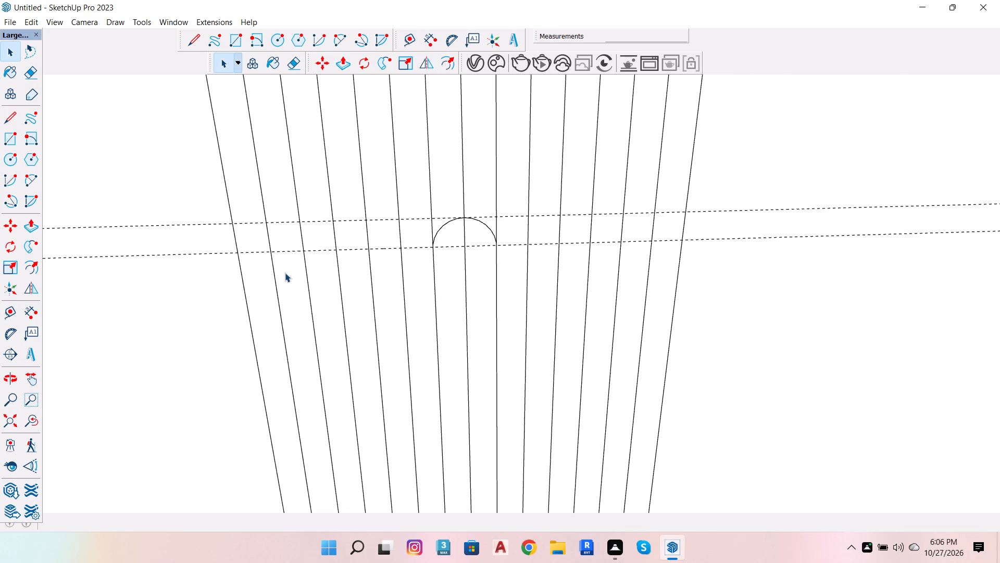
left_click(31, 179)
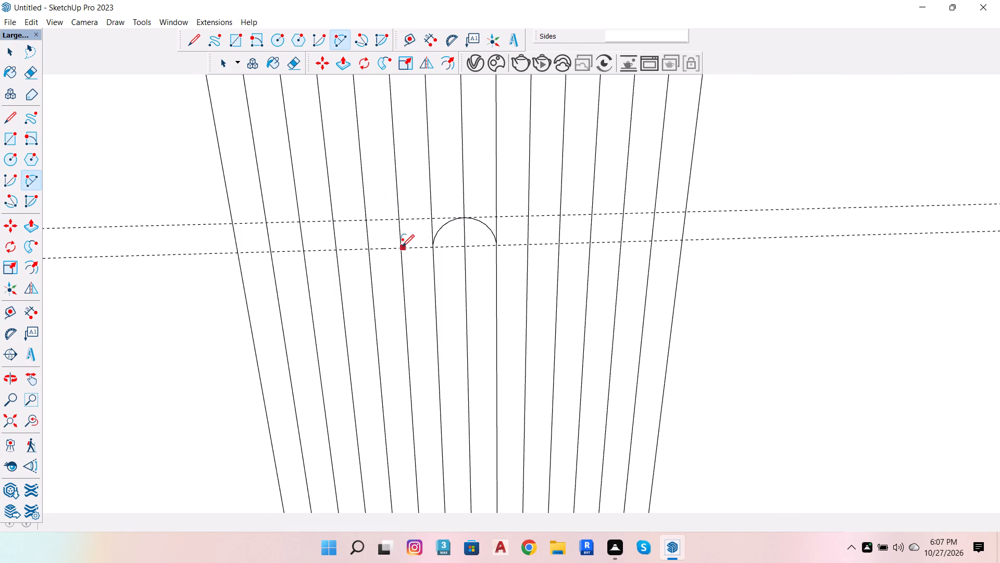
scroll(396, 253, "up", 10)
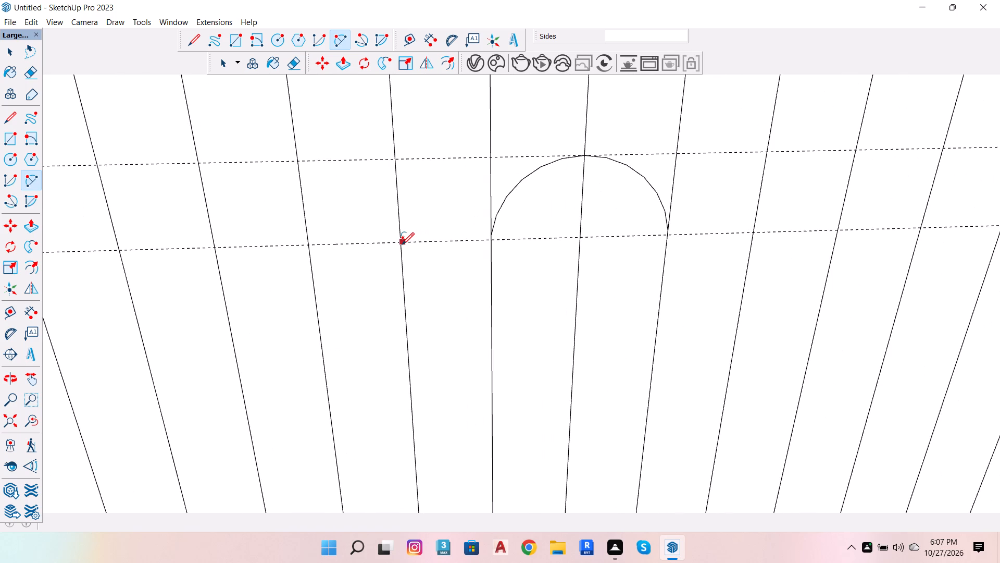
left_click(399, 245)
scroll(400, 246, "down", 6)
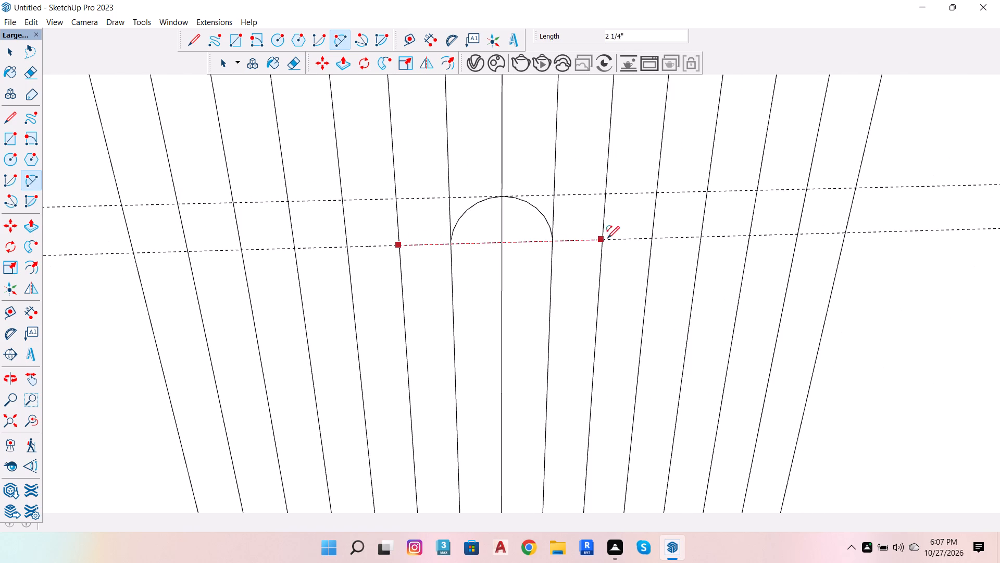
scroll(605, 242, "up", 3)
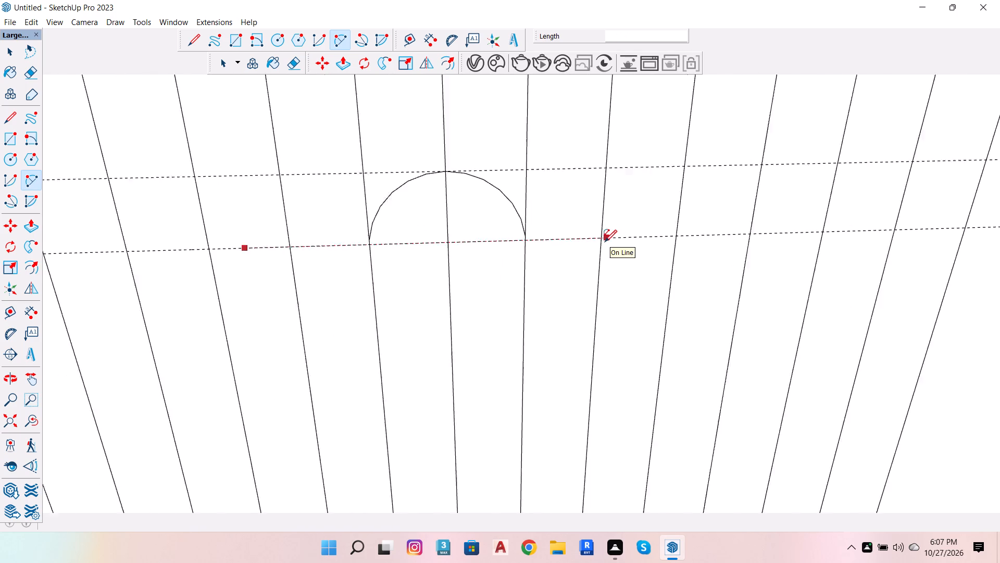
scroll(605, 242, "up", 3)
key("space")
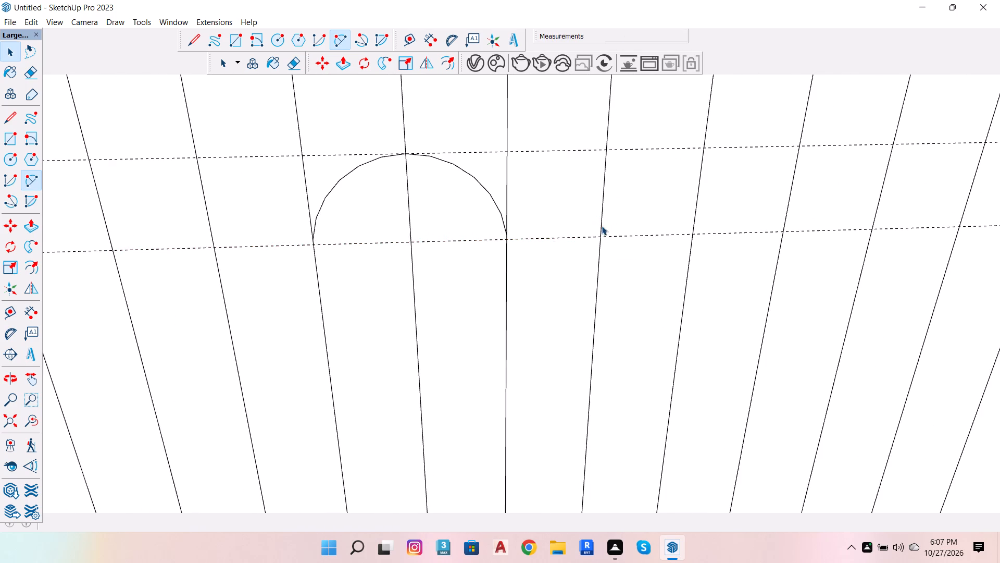
Draw a straight line along the lower guide, spanning the full width of the right fluted strip.
scroll(582, 243, "down", 5)
scroll(387, 261, "down", 5)
scroll(721, 257, "down", 5)
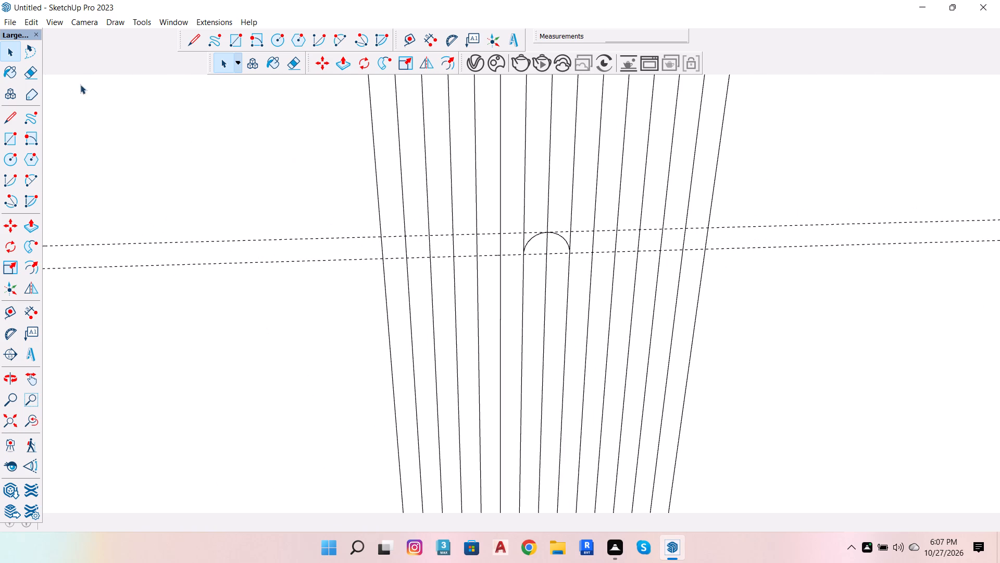
left_click(9, 114)
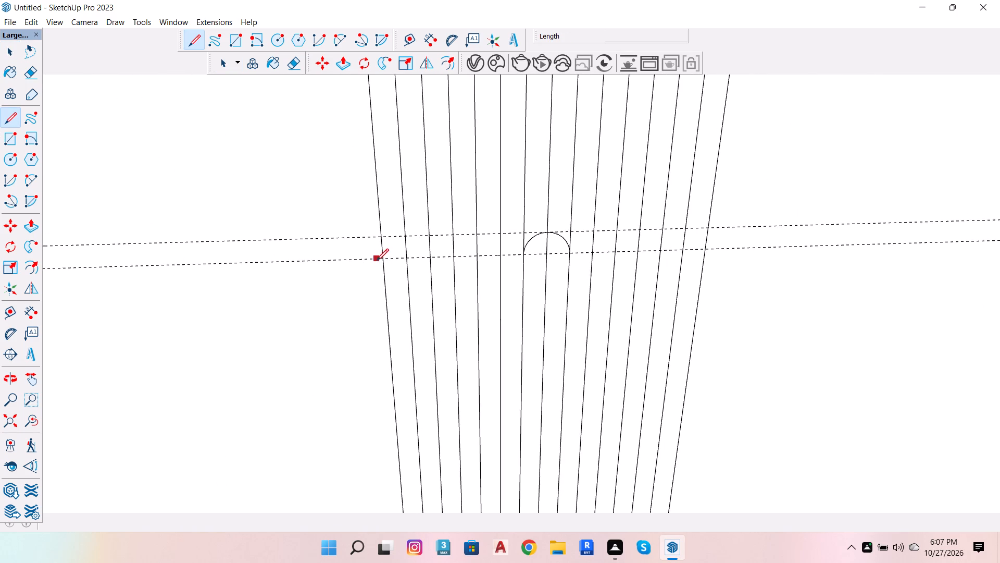
left_click(381, 261)
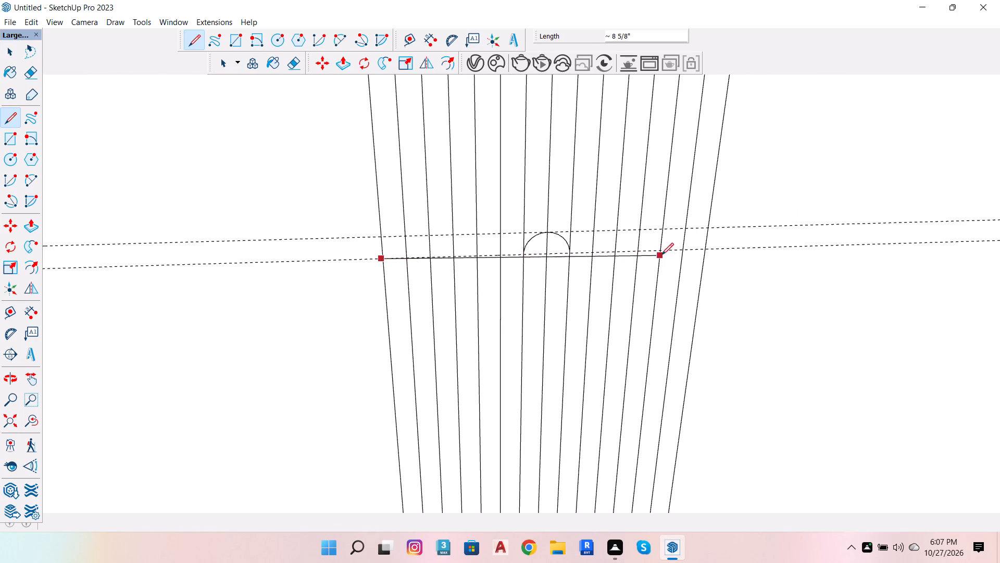
left_click(712, 252)
key("space")
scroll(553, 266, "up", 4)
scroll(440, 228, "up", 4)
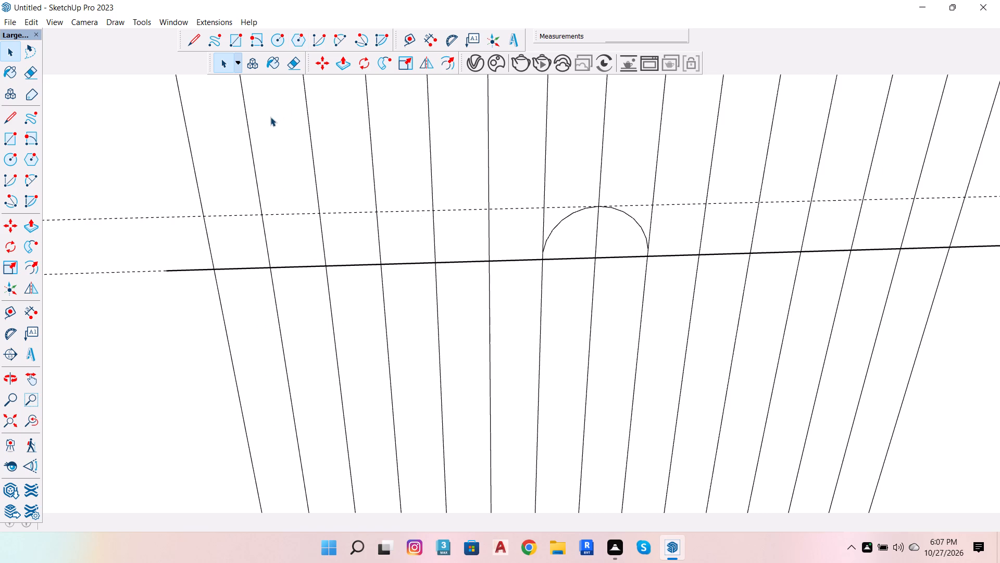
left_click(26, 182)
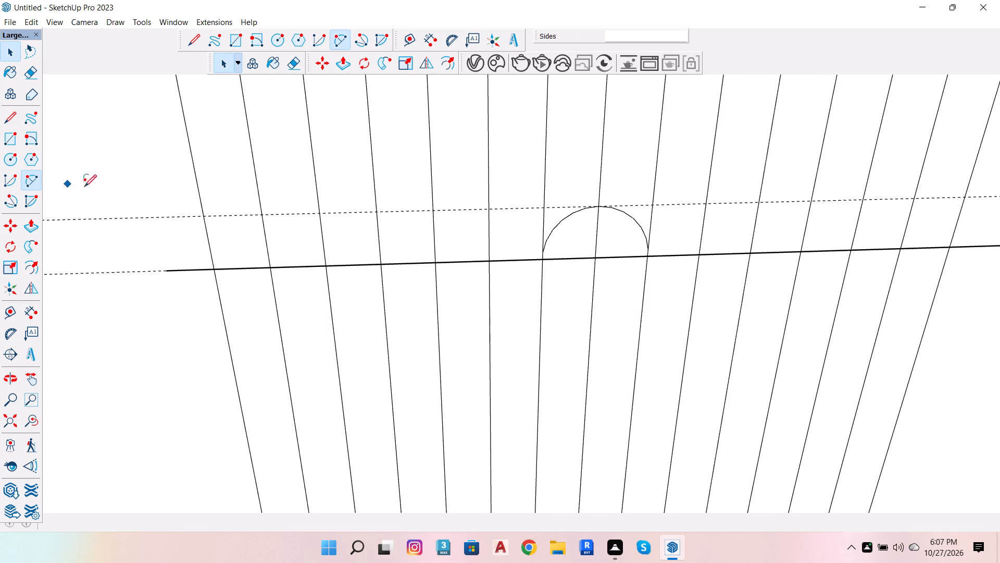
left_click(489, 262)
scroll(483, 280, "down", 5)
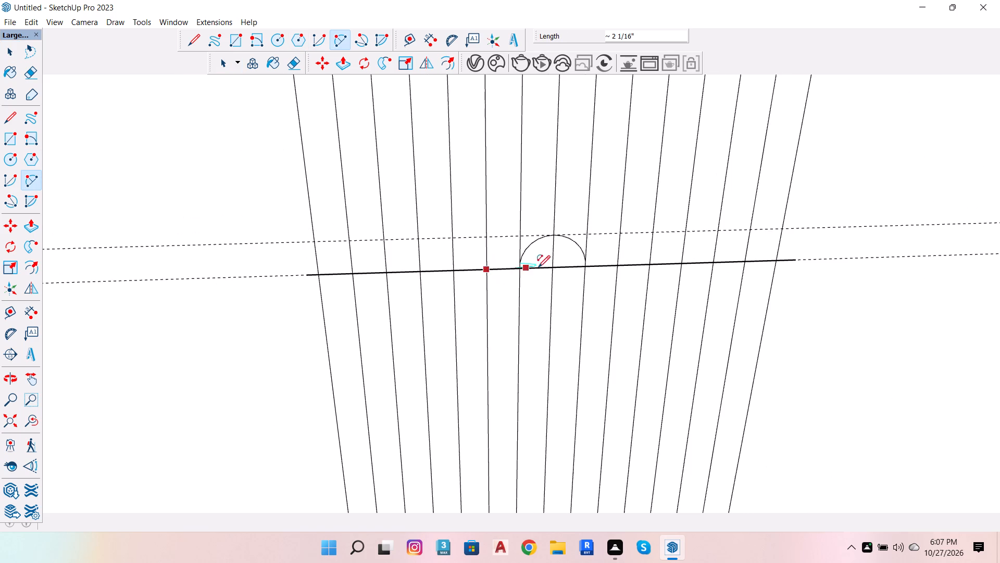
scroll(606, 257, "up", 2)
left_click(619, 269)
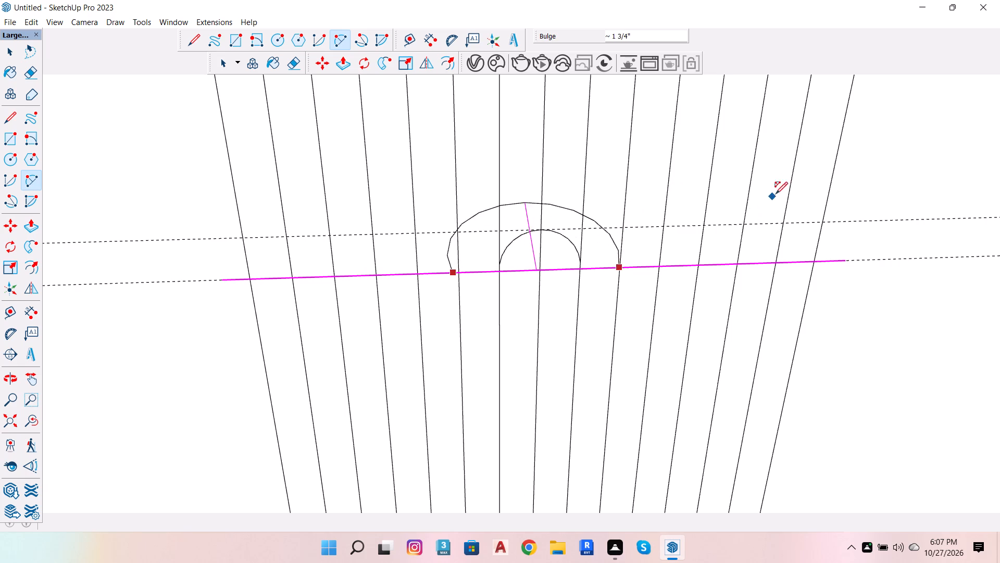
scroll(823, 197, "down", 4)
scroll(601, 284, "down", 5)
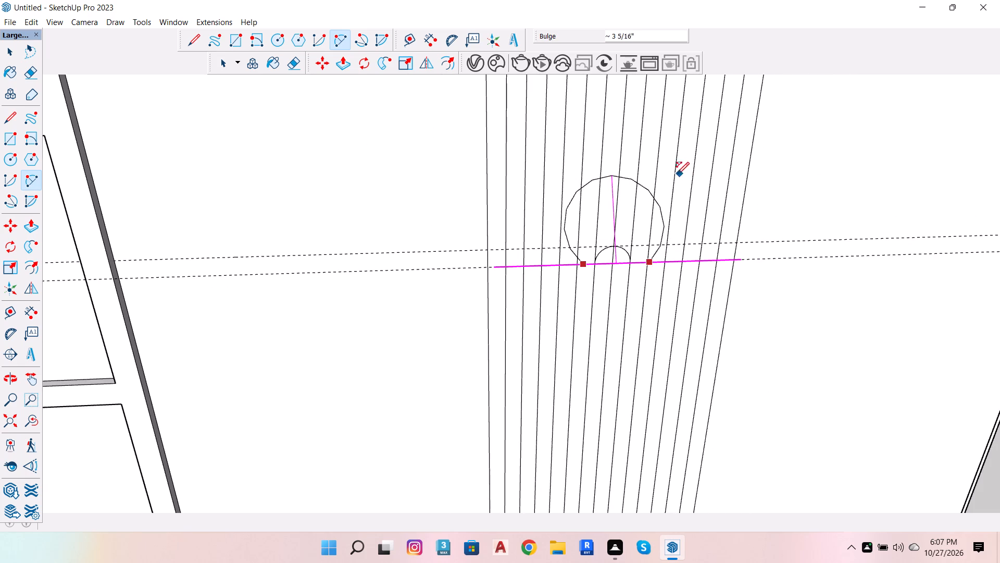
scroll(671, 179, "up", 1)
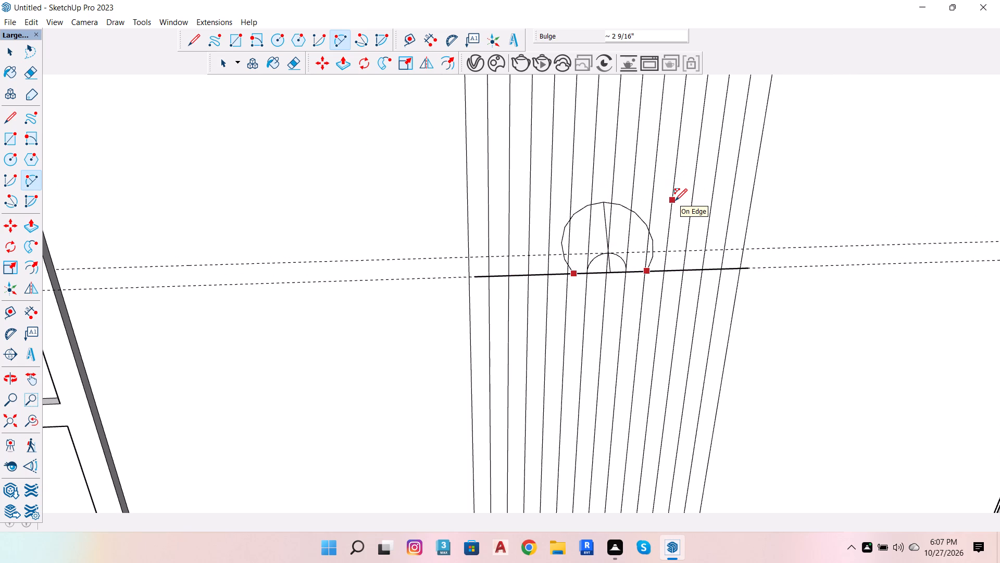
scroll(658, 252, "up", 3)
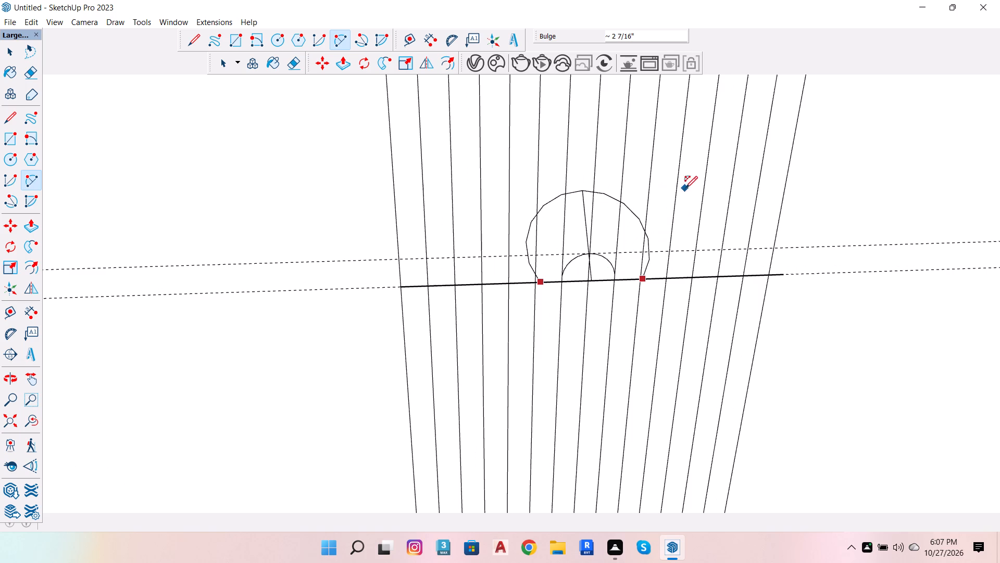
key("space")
Inspect the straight line and arc from several angles to check whether they lie on the right fluted strip's face.
scroll(541, 286, "up", 5)
scroll(305, 244, "down", 5)
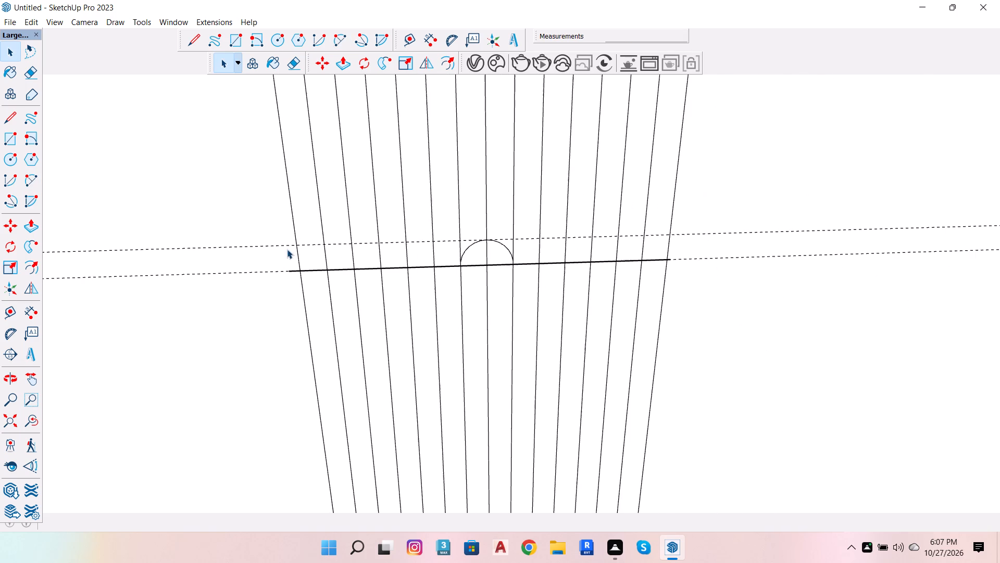
scroll(287, 249, "down", 1)
key("o")
left_click_drag(386, 299, 432, 164)
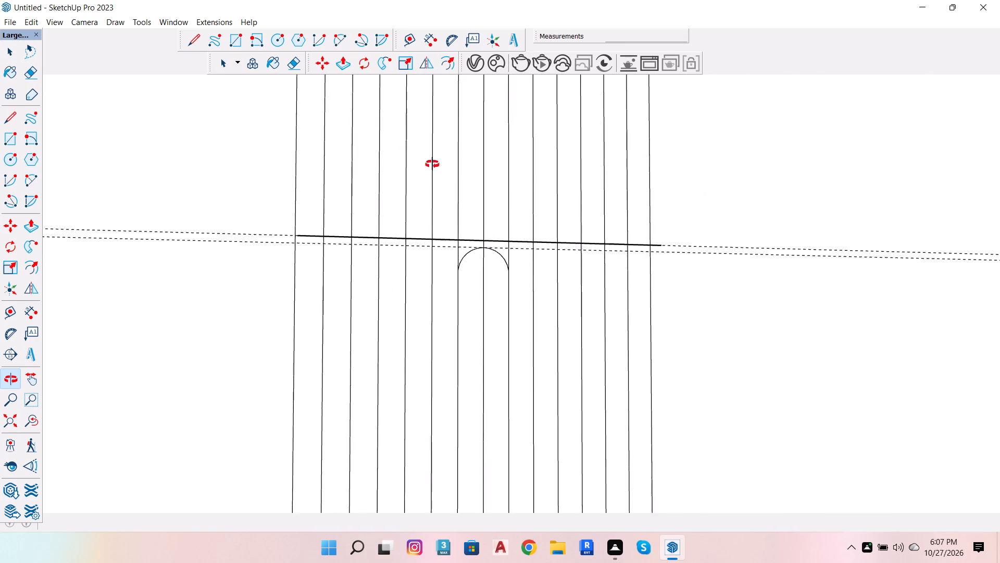
left_click_drag(432, 164, 378, 312)
scroll(501, 243, "up", 3)
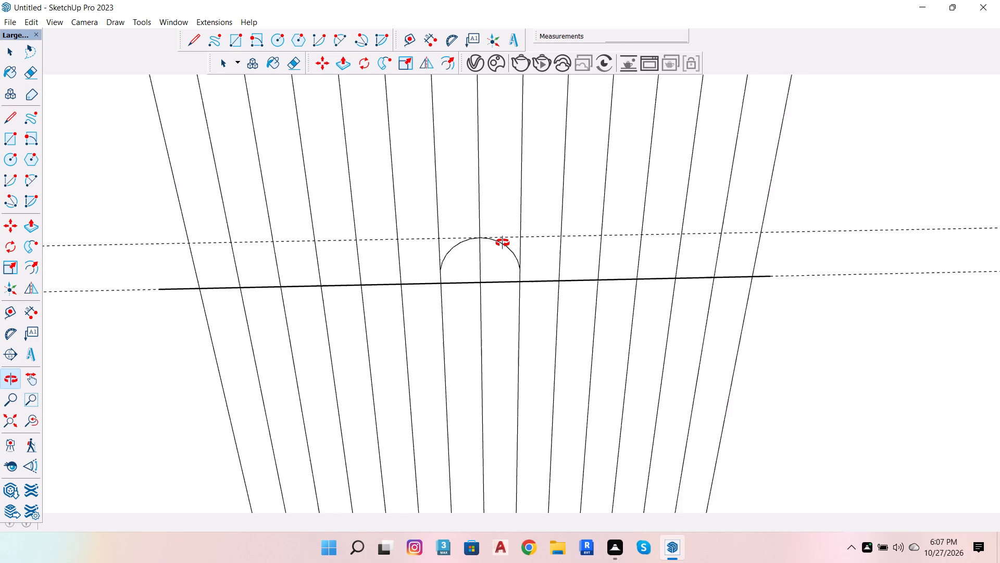
scroll(503, 243, "up", 2)
left_click_drag(474, 277, 380, 415)
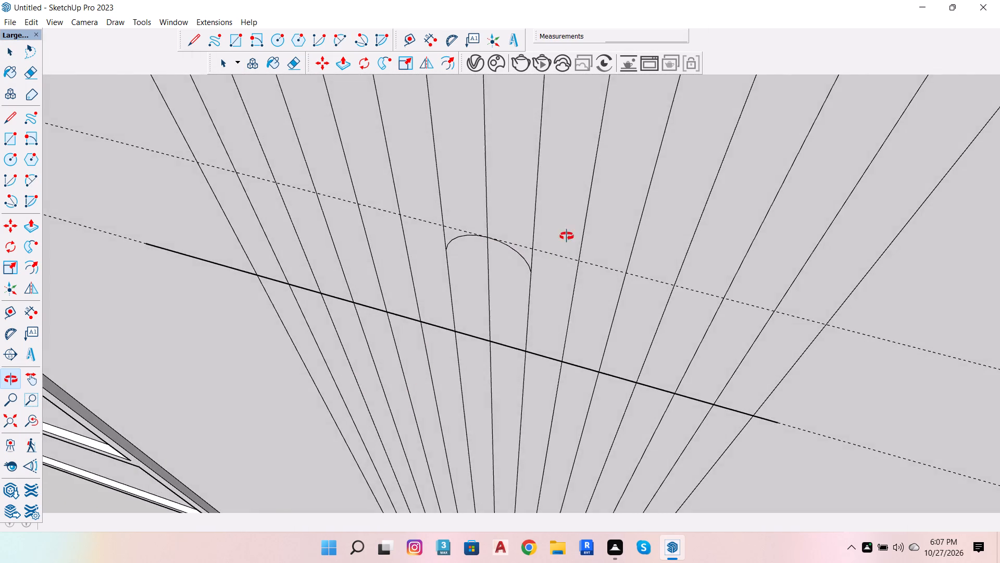
left_click_drag(567, 236, 314, 391)
left_click_drag(611, 266, 447, 251)
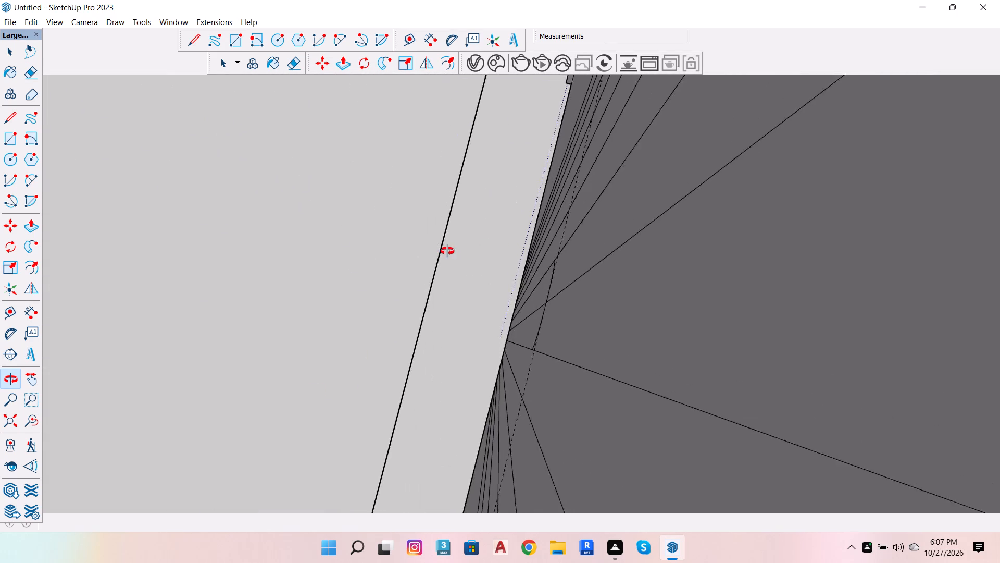
left_click_drag(447, 251, 785, 265)
left_click_drag(326, 272, 616, 290)
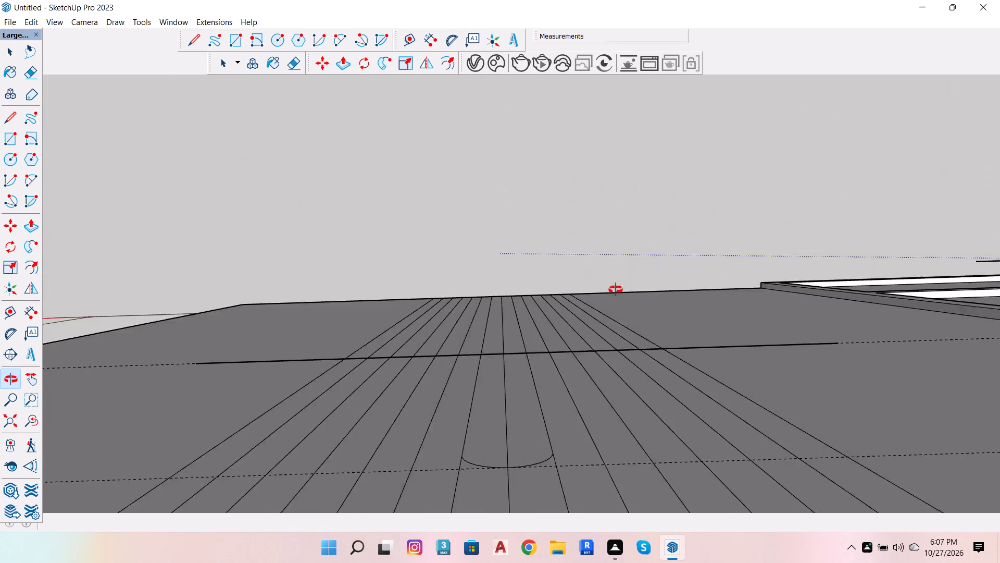
left_click_drag(616, 290, 972, 261)
left_click_drag(405, 237, 497, 286)
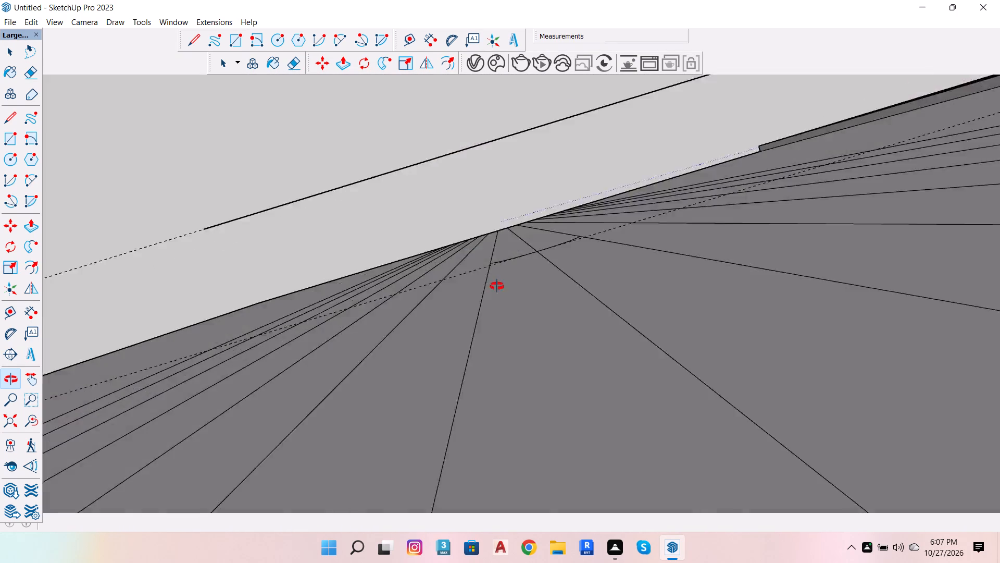
left_click_drag(497, 286, 578, 307)
scroll(500, 144, "down", 20)
scroll(500, 144, "down", 3)
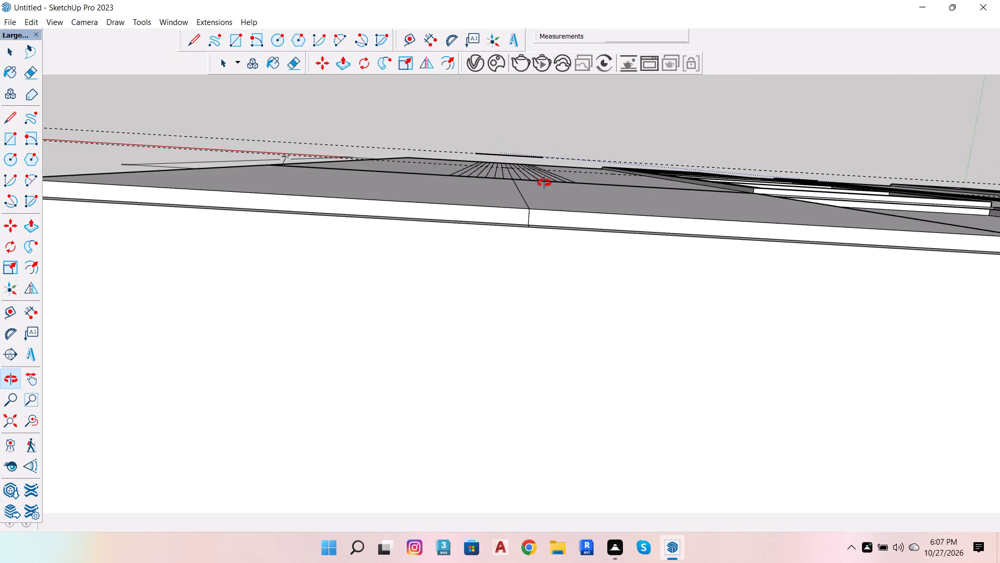
scroll(544, 183, "down", 11)
left_click_drag(332, 231, 672, 231)
left_click_drag(602, 326, 317, 155)
left_click_drag(704, 242, 178, 162)
scroll(598, 238, "down", 3)
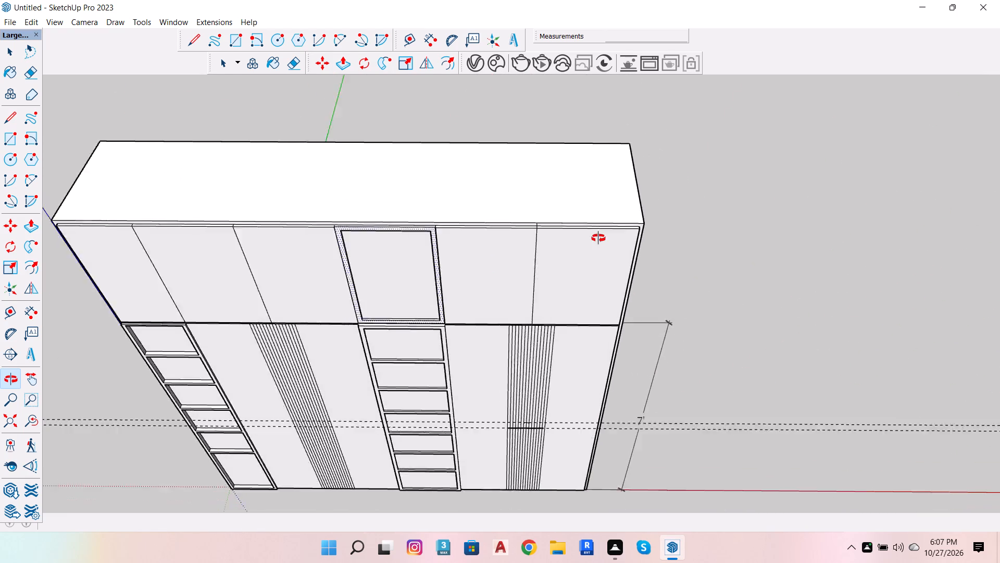
scroll(598, 238, "down", 3)
scroll(636, 390, "up", 12)
scroll(559, 368, "up", 5)
scroll(494, 393, "up", 5)
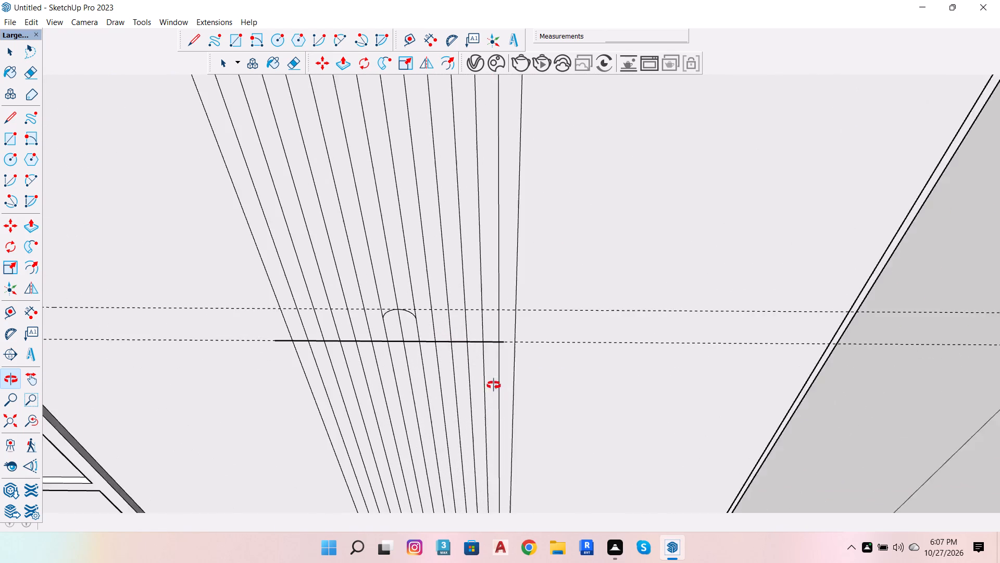
scroll(504, 332, "up", 5)
Select the outermost flute face at the straight line's end to check whether the line divides it, and clear the selection.
key("Escape")
left_click(513, 352)
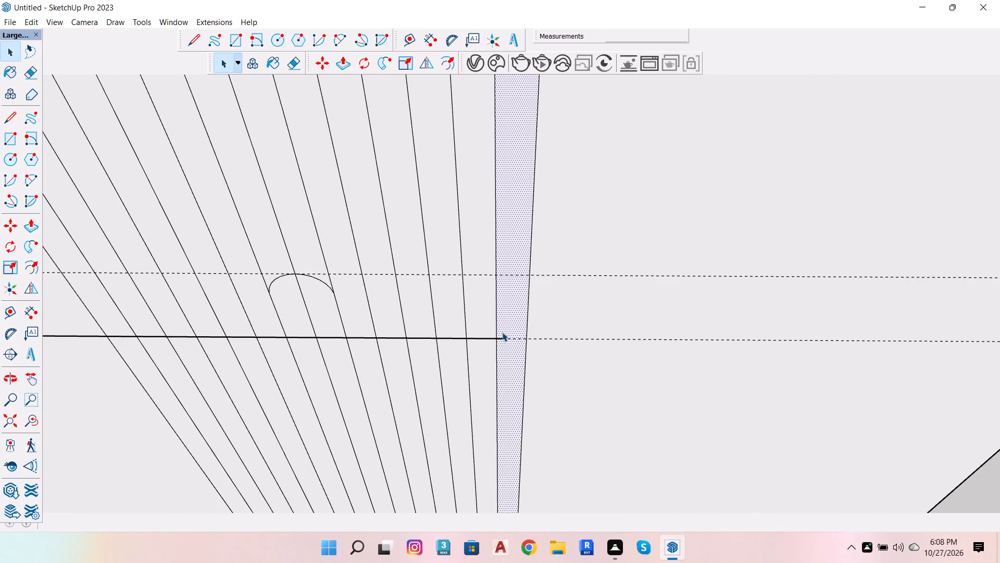
key("Escape")
key("Escape")
key("space")
key("space")
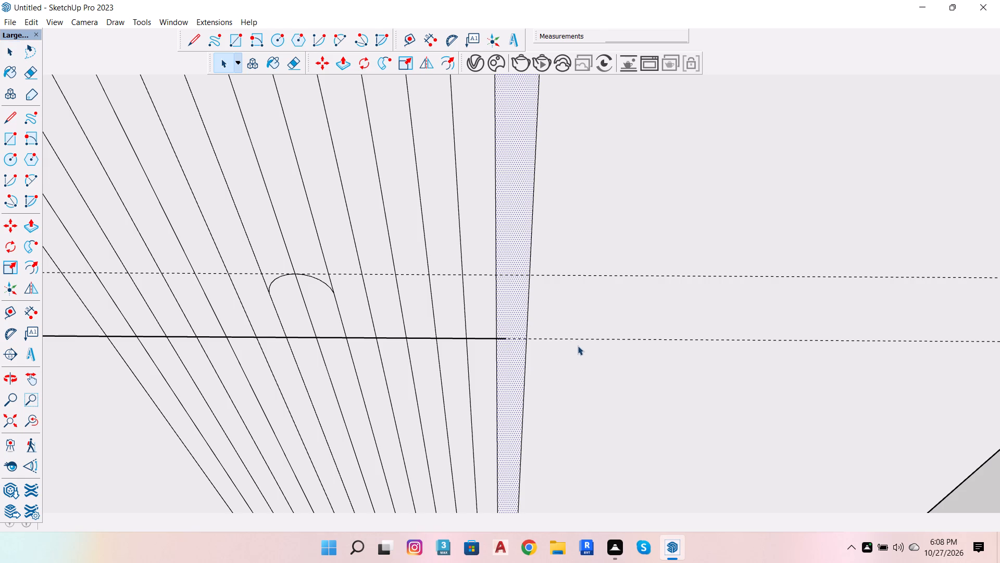
scroll(542, 333, "down", 7)
left_click(857, 396)
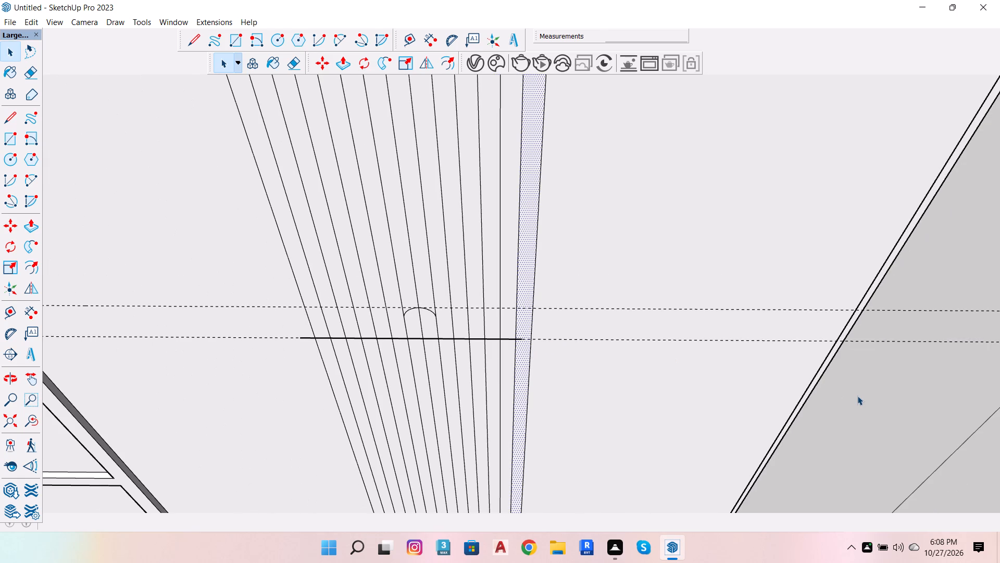
Undo the straight line across the right fluted strip and the lower guide beneath the arc.
scroll(445, 362, "up", 4)
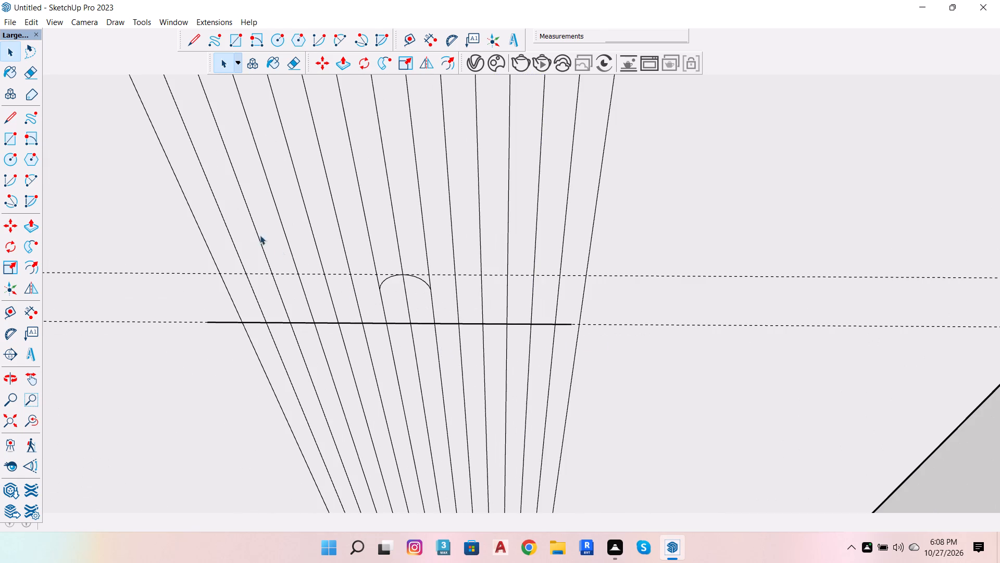
key("ctrl+z")
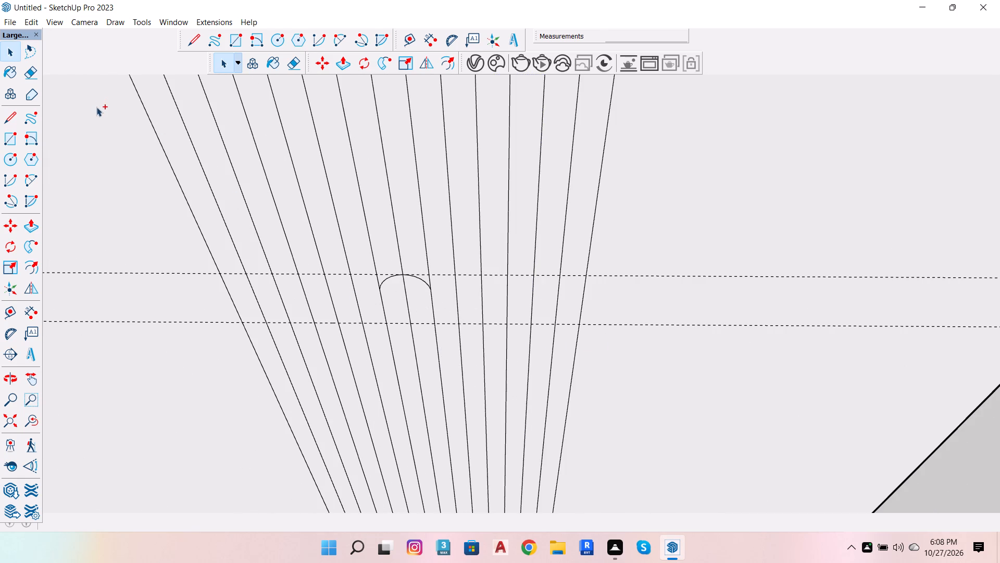
scroll(283, 208, "down", 3)
key("ctrl+z")
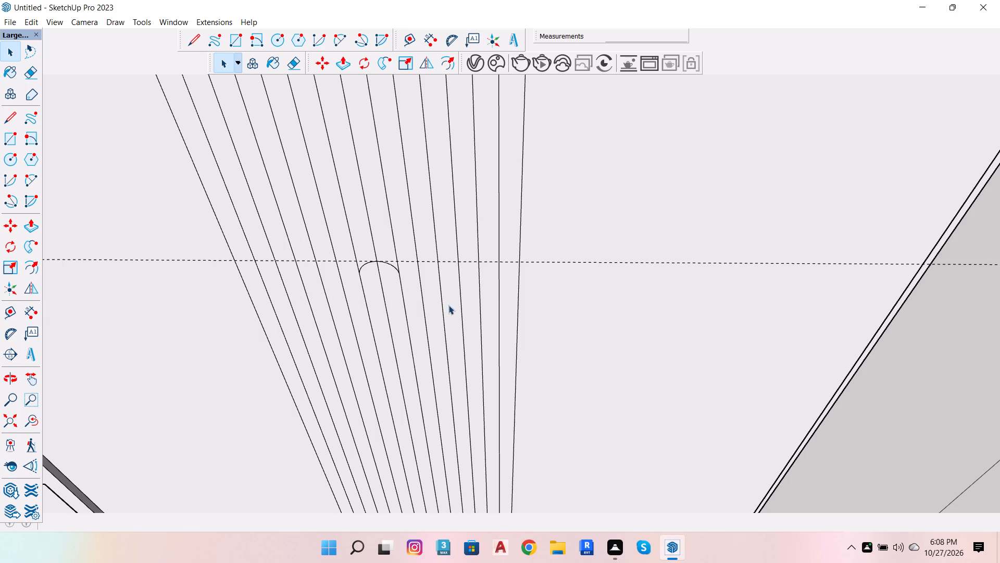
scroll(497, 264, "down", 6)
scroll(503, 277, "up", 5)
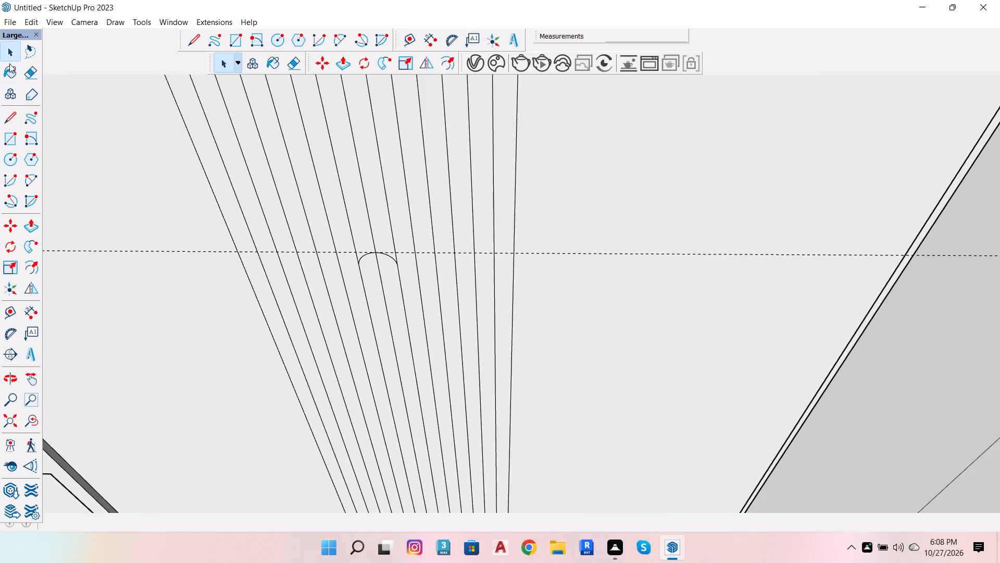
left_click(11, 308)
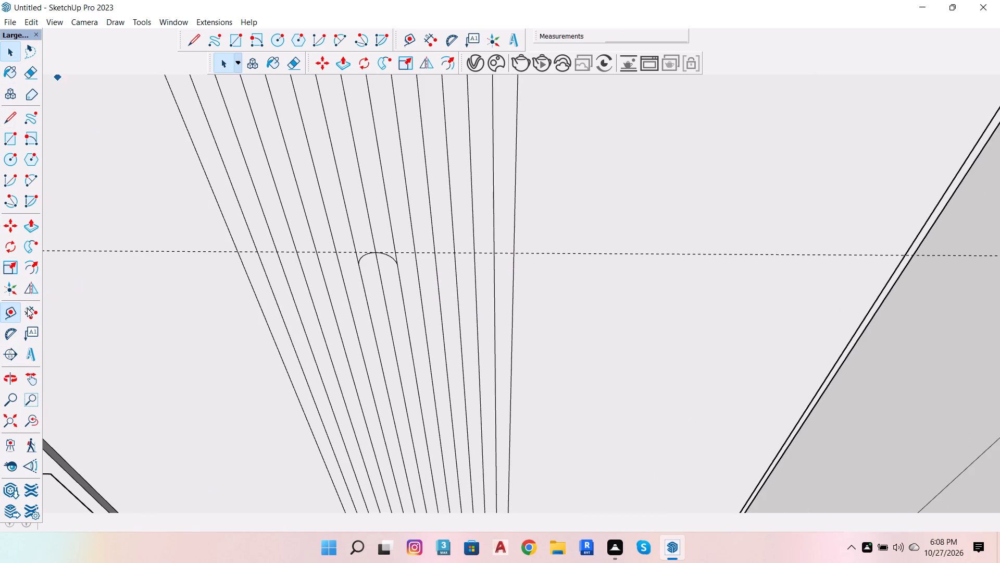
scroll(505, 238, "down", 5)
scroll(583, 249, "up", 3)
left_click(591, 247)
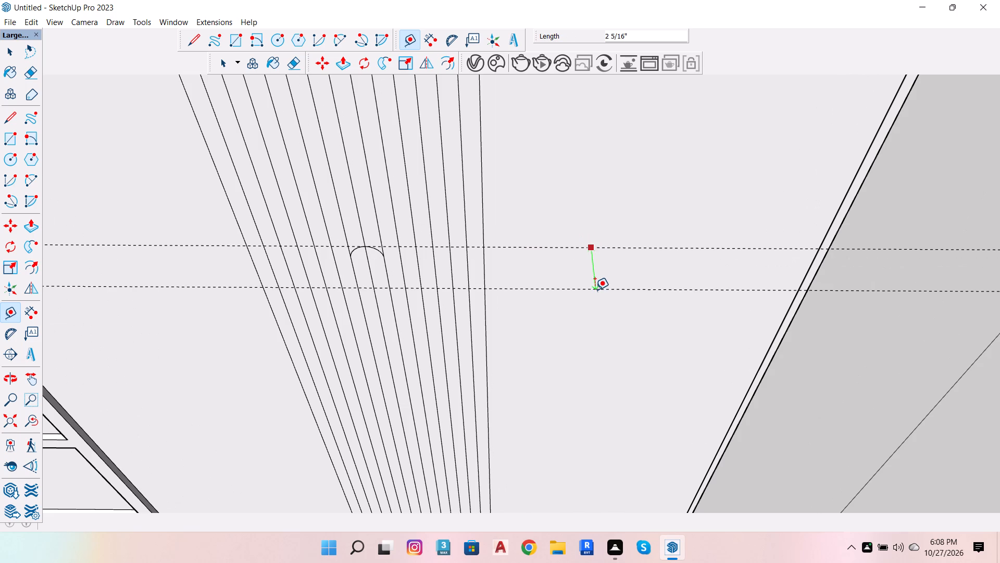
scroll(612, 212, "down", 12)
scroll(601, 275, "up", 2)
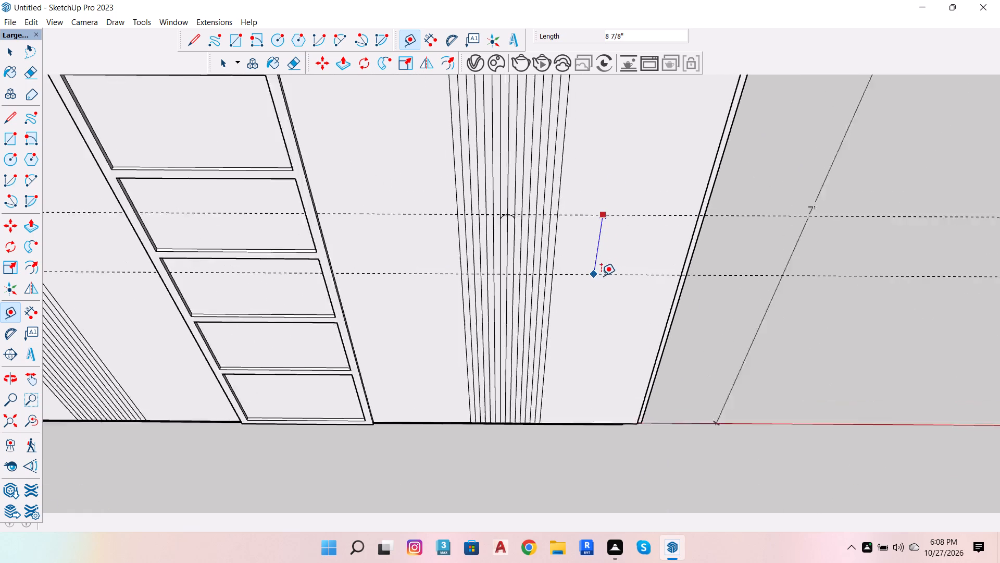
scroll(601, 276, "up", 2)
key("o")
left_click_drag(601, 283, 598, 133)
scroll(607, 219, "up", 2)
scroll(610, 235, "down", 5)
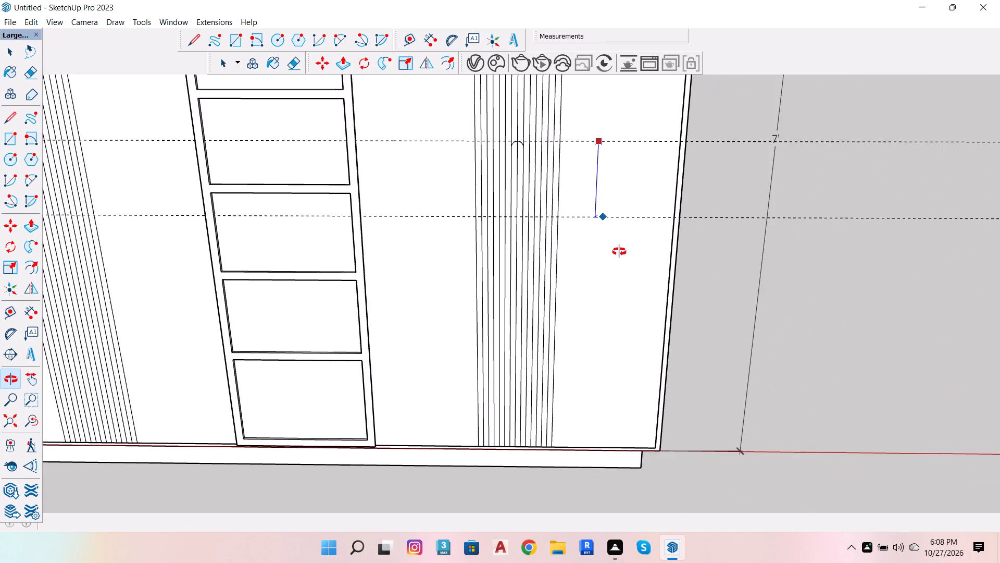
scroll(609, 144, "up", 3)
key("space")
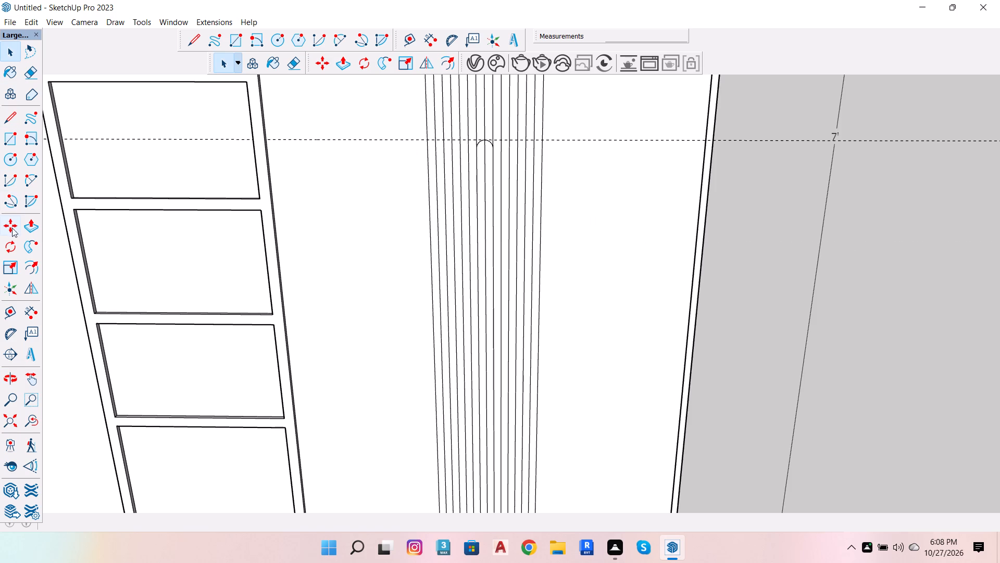
Place a horizontal guide 4" below the guide at the arc's top on the right fluted door.
left_click(10, 313)
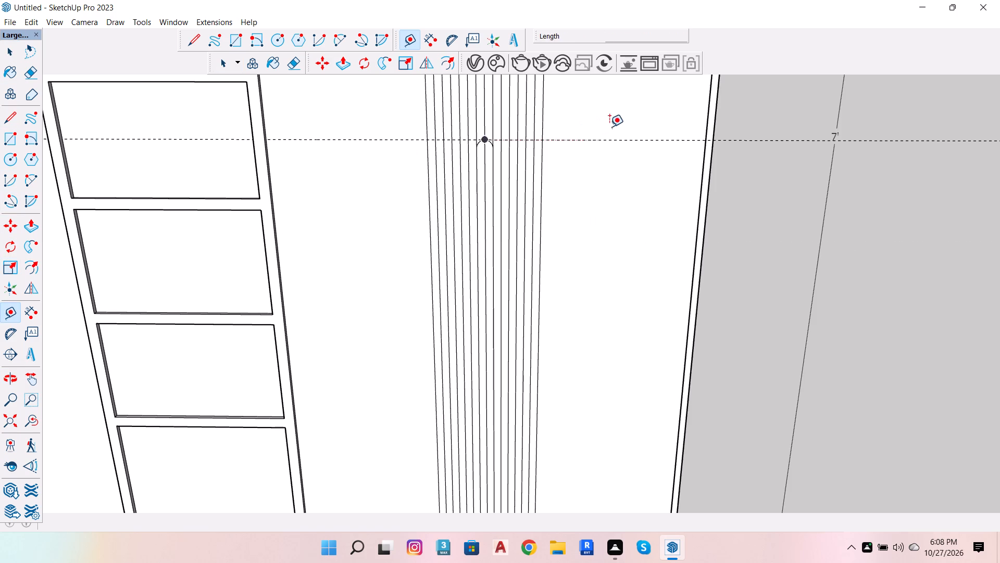
left_click(616, 142)
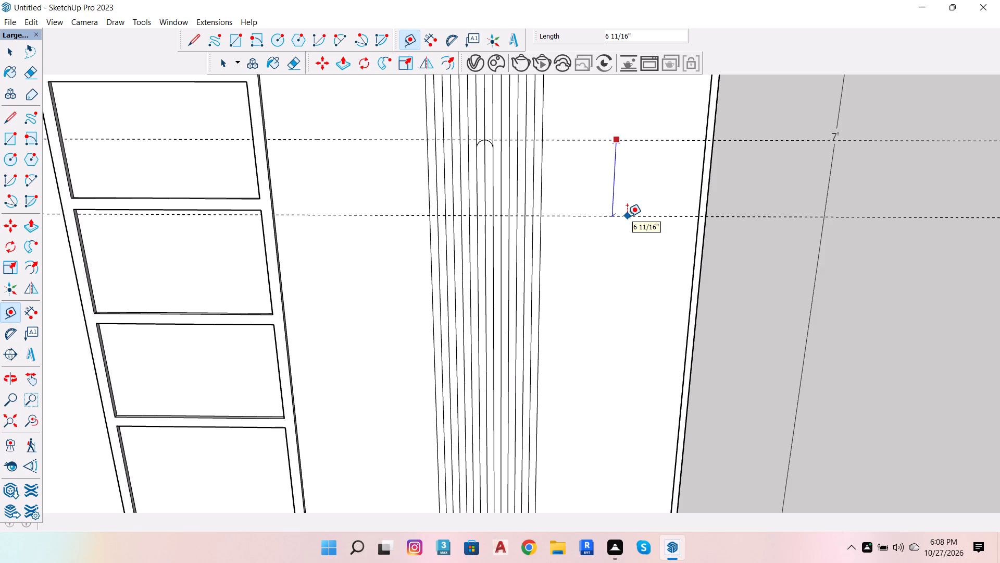
key("4")
key("Return")
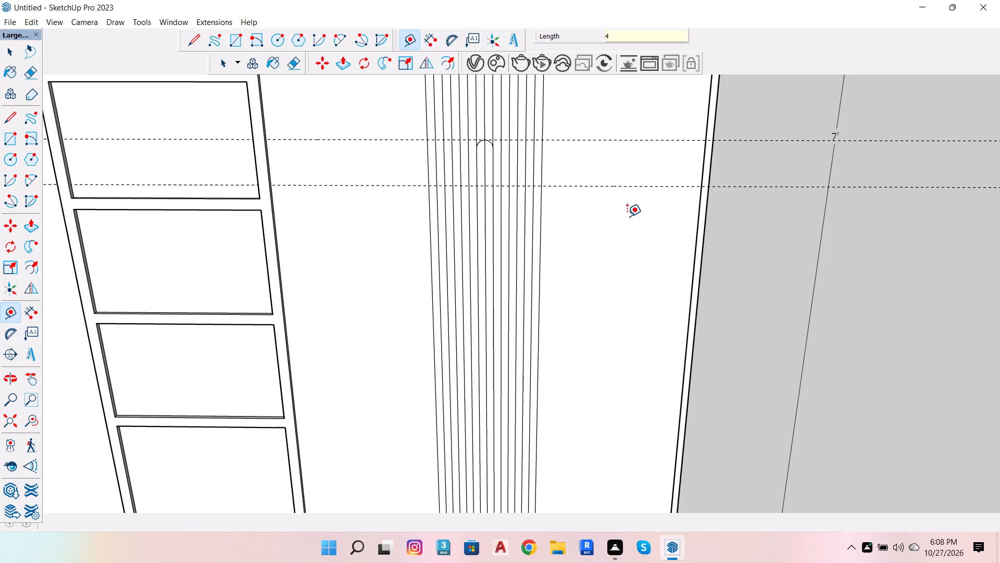
Place another horizontal guide 1" below the guide at the arc's top.
left_click(604, 141)
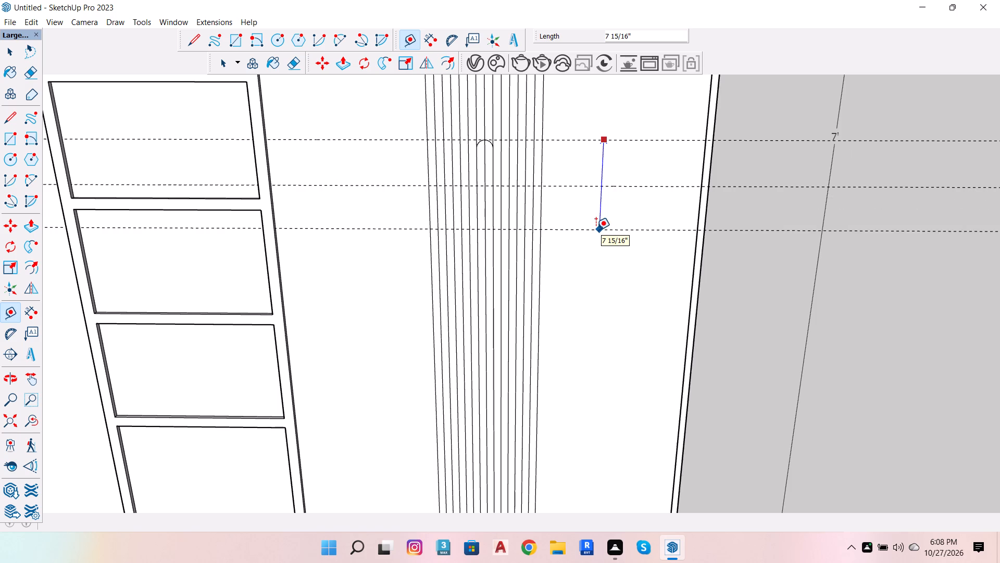
key("1")
key("Return")
scroll(500, 102, "up", 2)
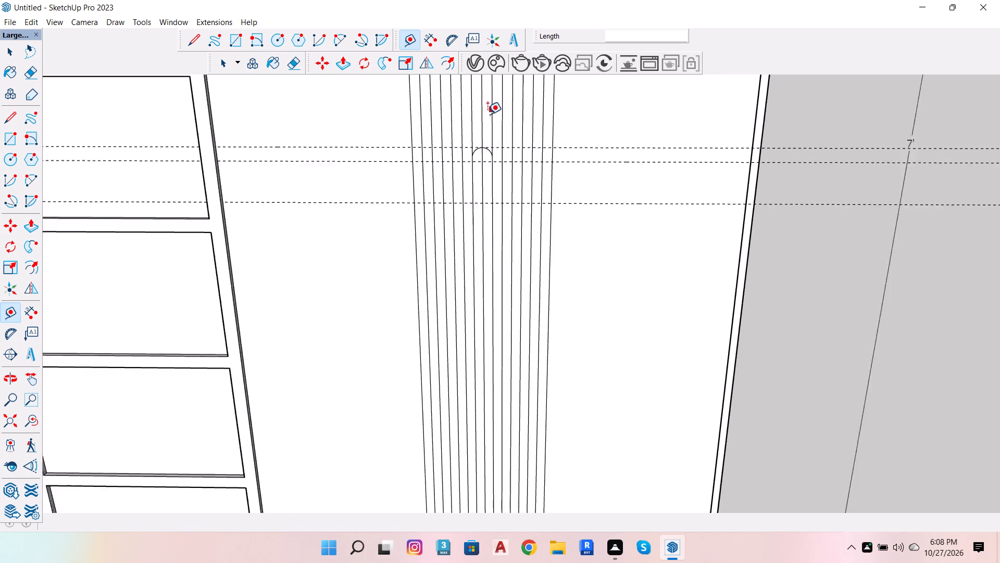
scroll(488, 114, "up", 7)
key("space")
scroll(407, 176, "up", 3)
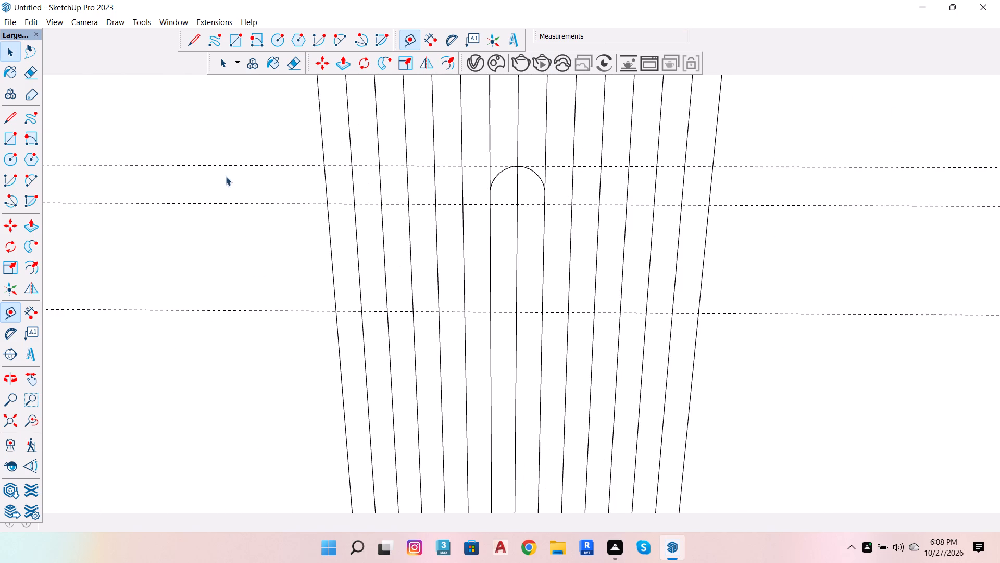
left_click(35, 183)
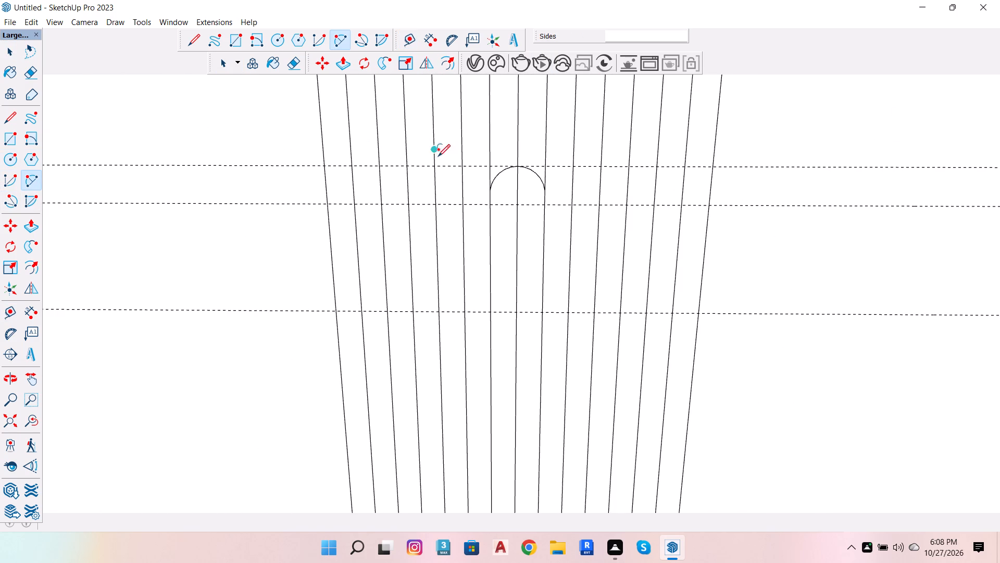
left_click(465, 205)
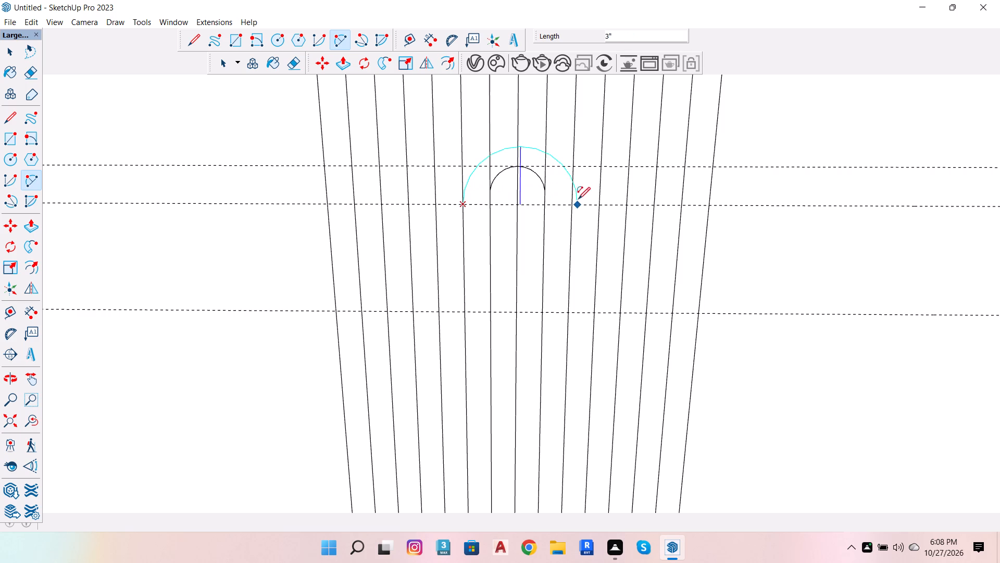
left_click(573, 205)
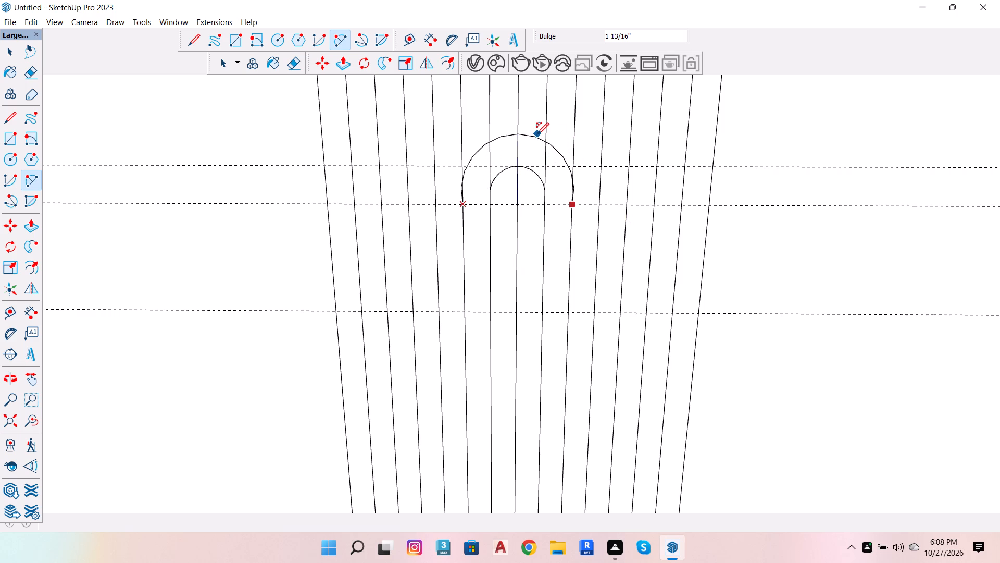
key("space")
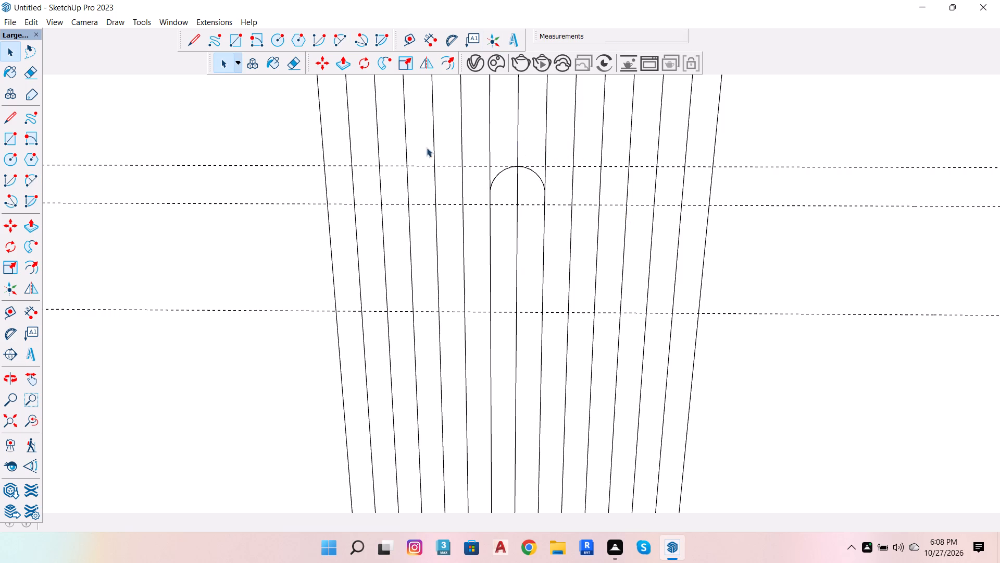
Set 90 sides and draw a 2-point arc along the middle guide across the four central flutes, about 2 7/8" wide with a 1 9/16" bulge.
left_click(20, 181)
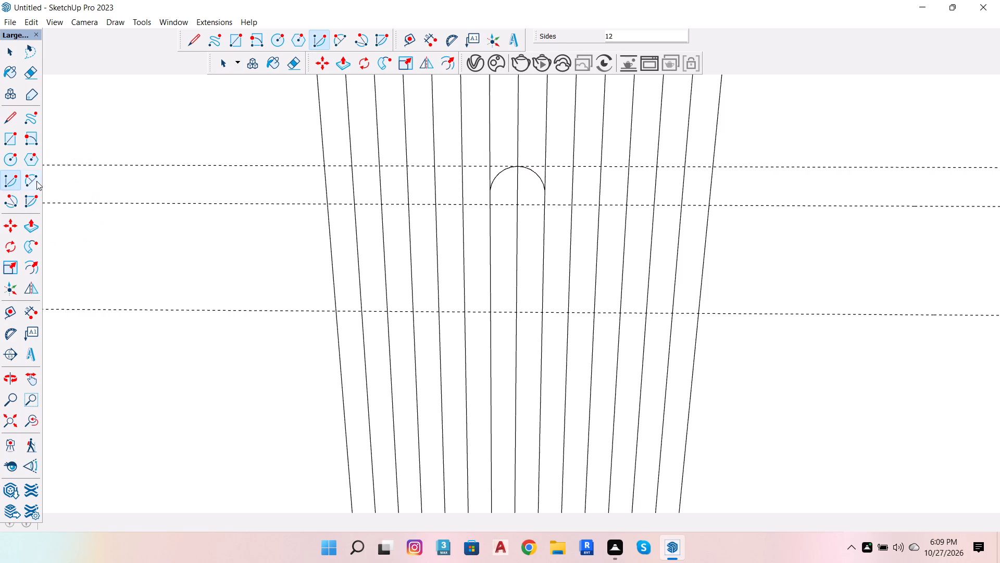
left_click(36, 181)
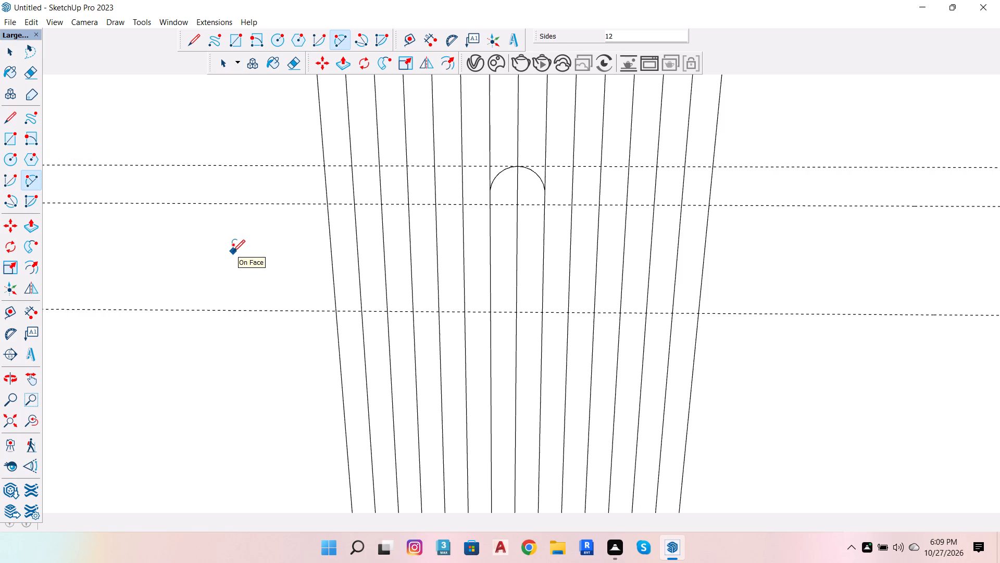
type("90")
key("Return")
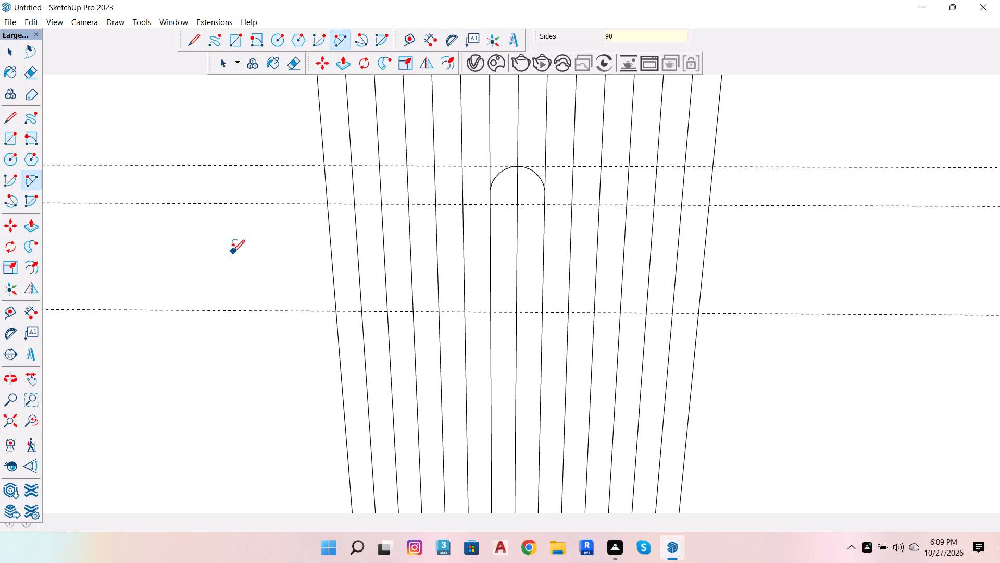
left_click(463, 206)
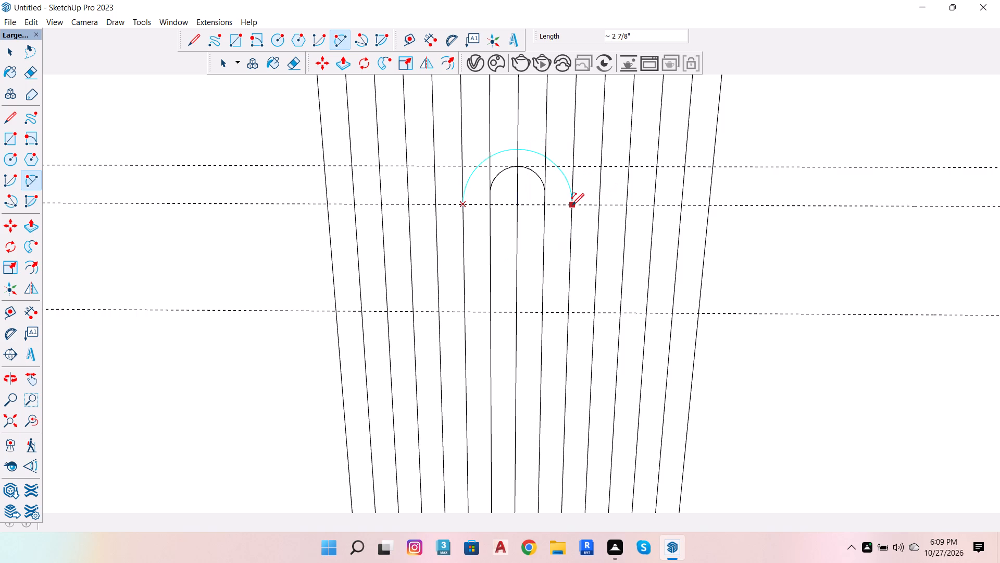
left_click(572, 206)
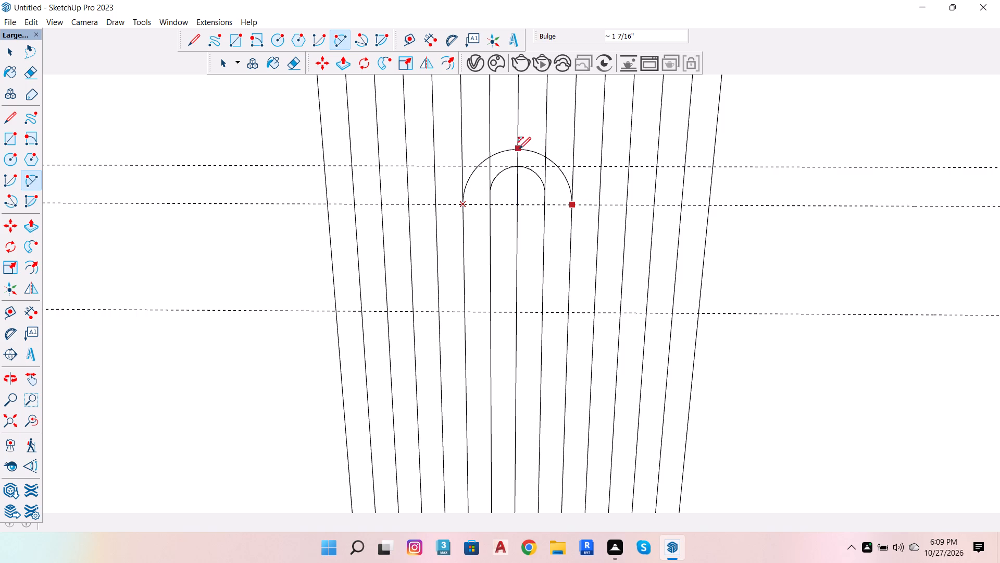
left_click(521, 143)
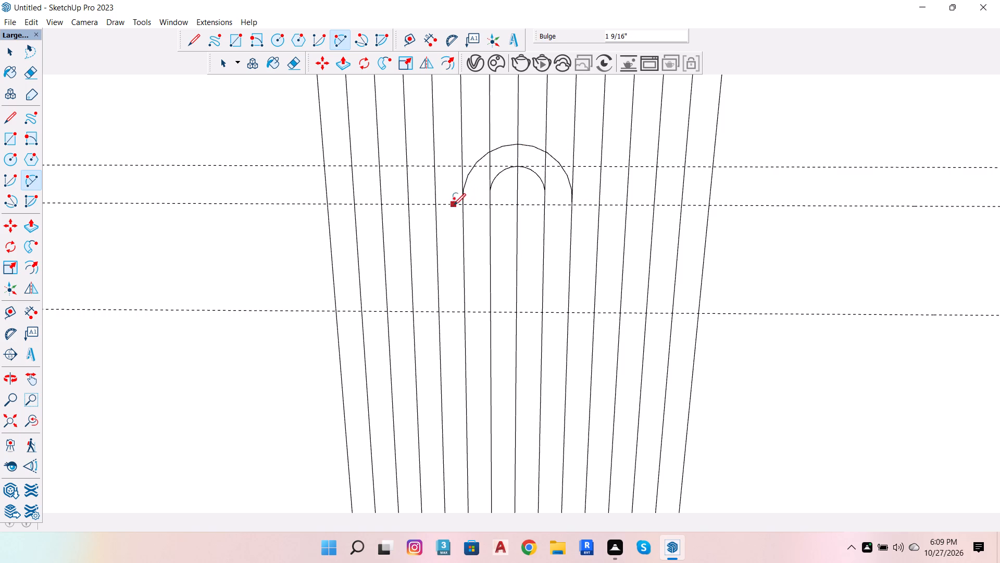
Draw a concentric arc from the same guide spanning the six central flutes, with a bulge of about 2 1/8".
scroll(430, 209, "up", 1)
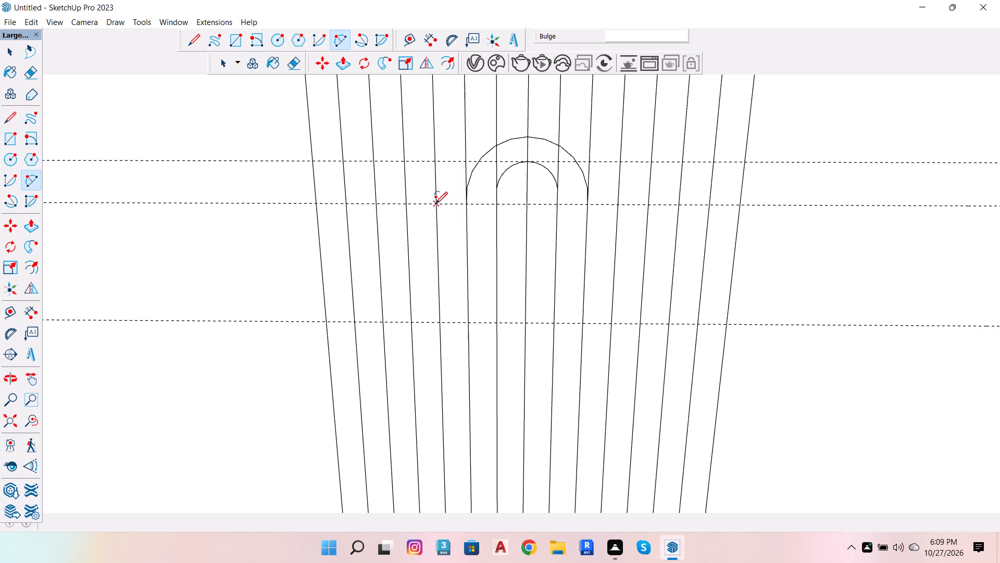
left_click(435, 204)
left_click(618, 203)
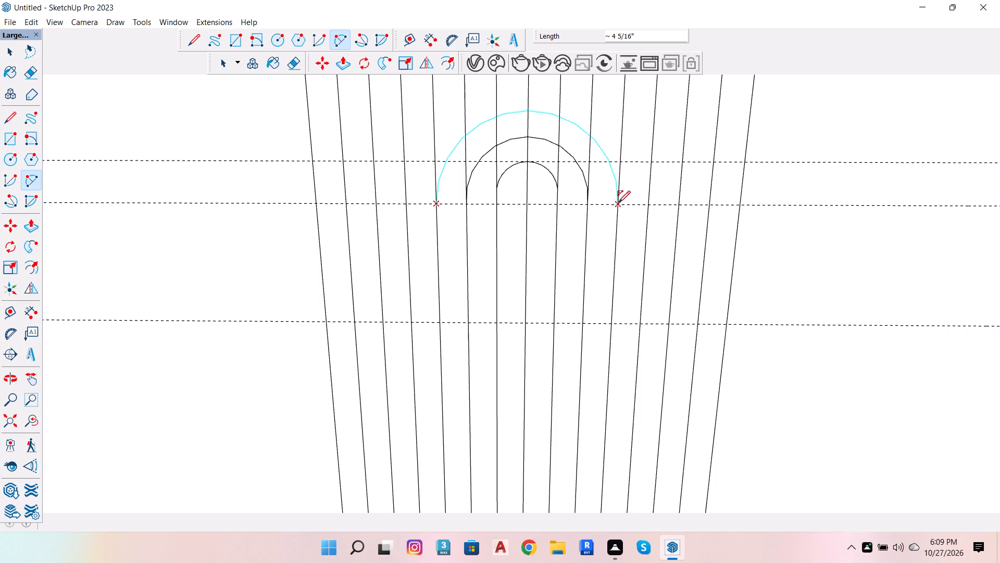
left_click(573, 112)
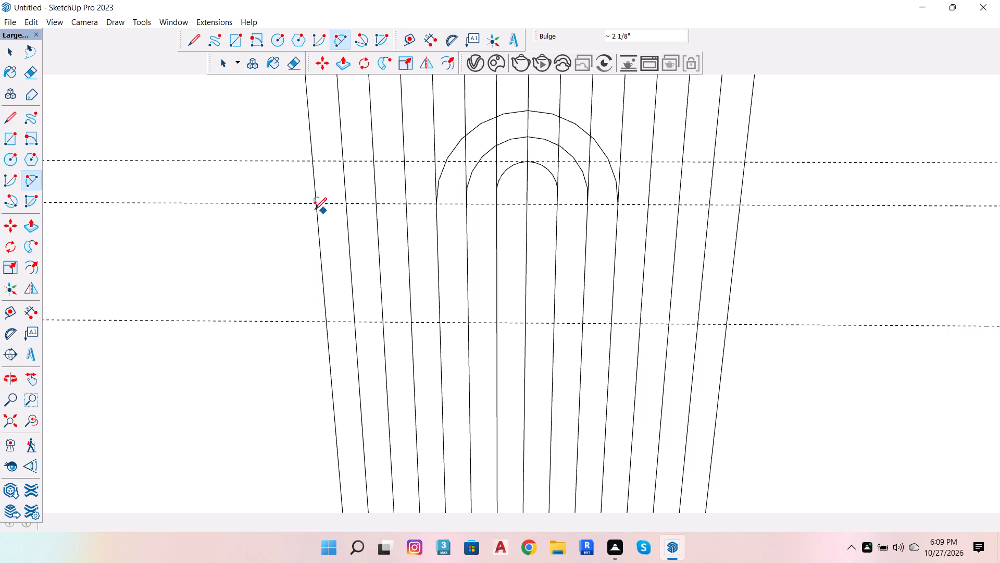
Draw an arc from the same guide spanning the eight central flutes, with a bulge of about 2 7/8".
left_click(406, 203)
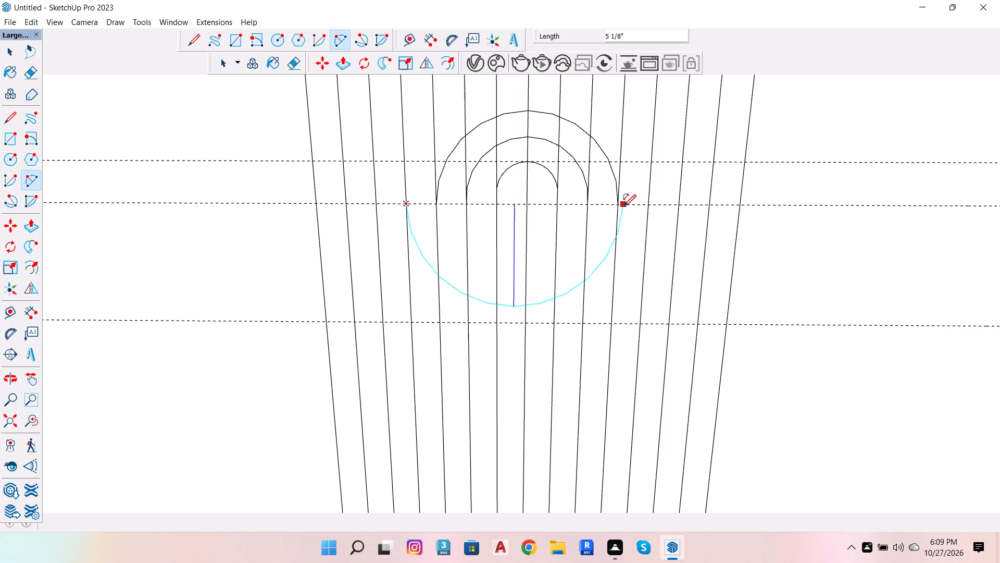
left_click(651, 207)
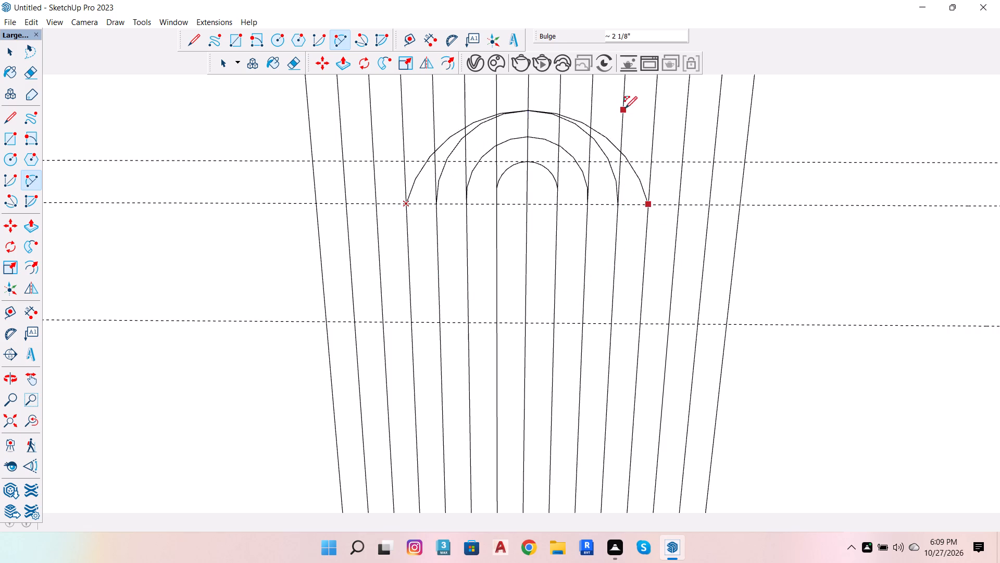
scroll(645, 150, "down", 11)
scroll(653, 132, "up", 3)
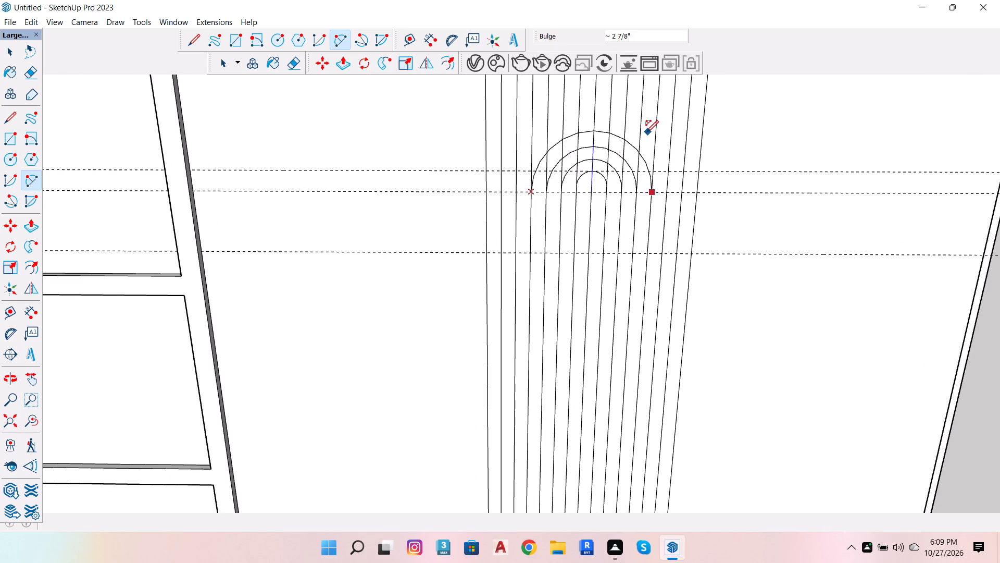
scroll(646, 132, "up", 4)
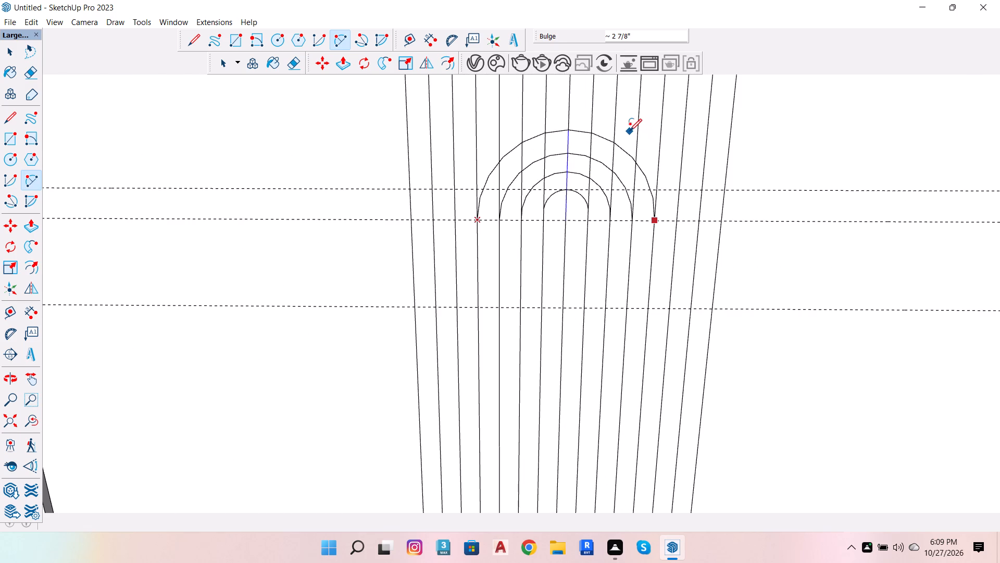
left_click(630, 131)
Draw an arc from the same guide spanning the ten central flutes, with a bulge of about 3 9/16".
left_click(455, 218)
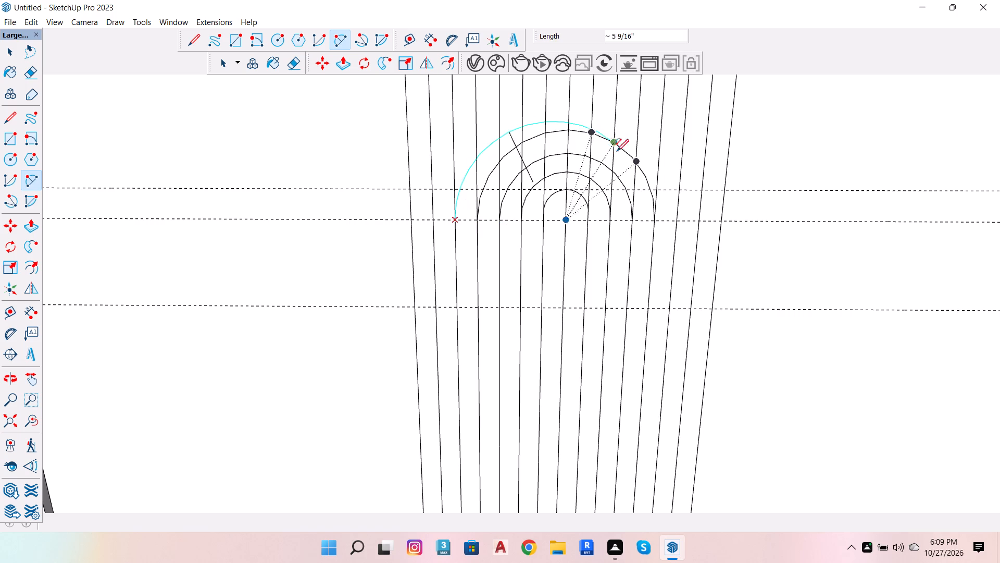
left_click(675, 223)
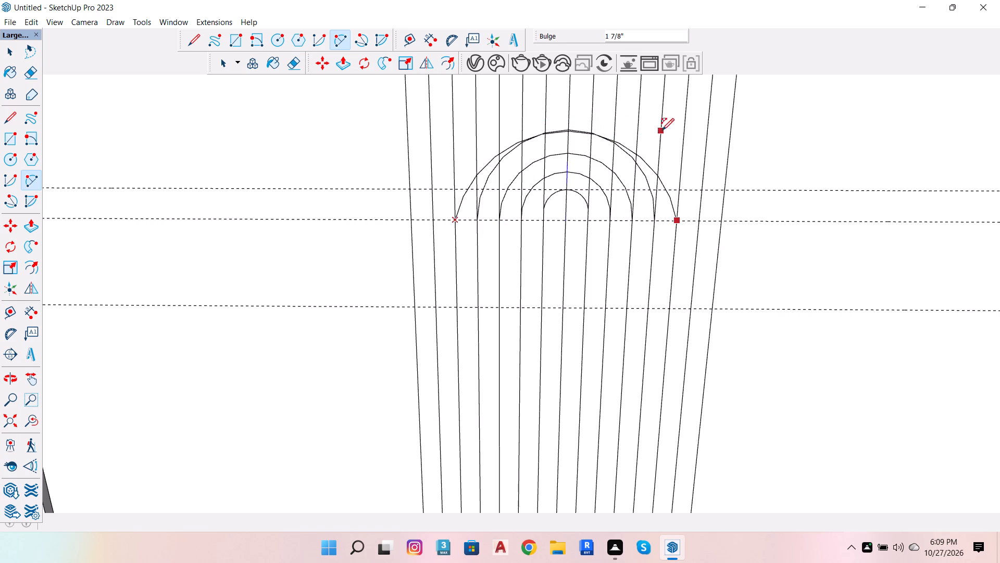
left_click(682, 107)
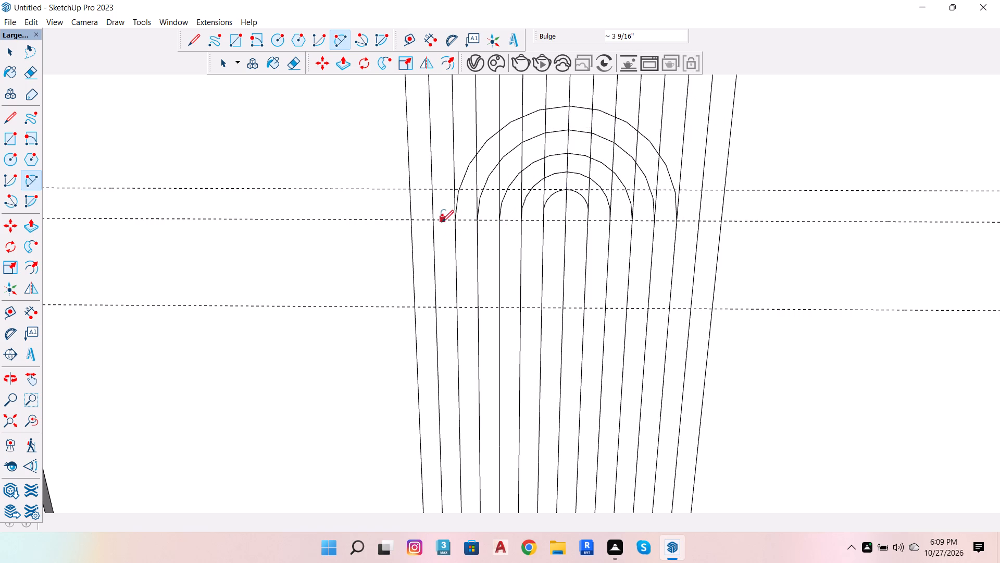
Draw an arc from the same guide spanning the twelve central flutes, about 8 9/16" wide with a bulge of about 4 5/16".
left_click(434, 222)
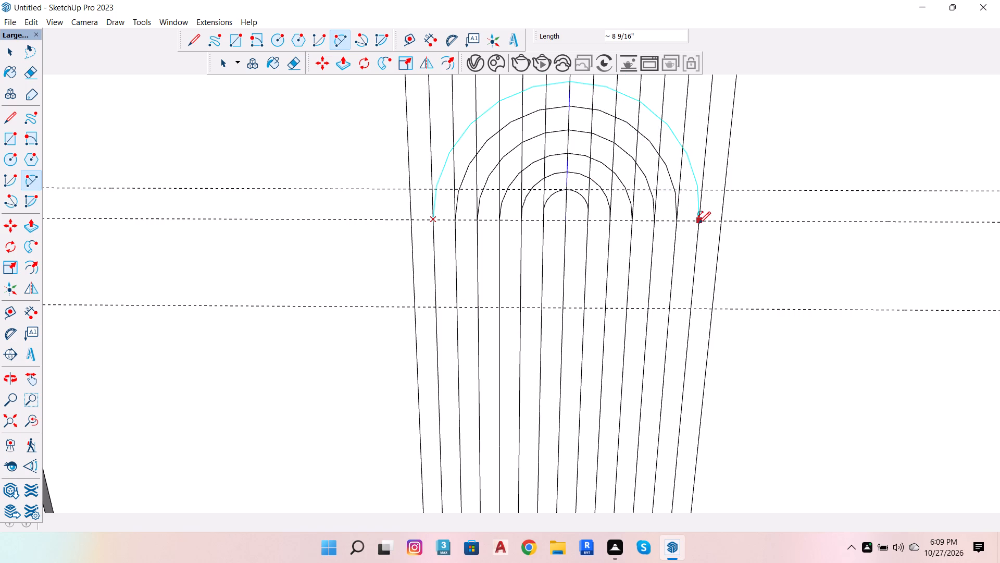
left_click(698, 224)
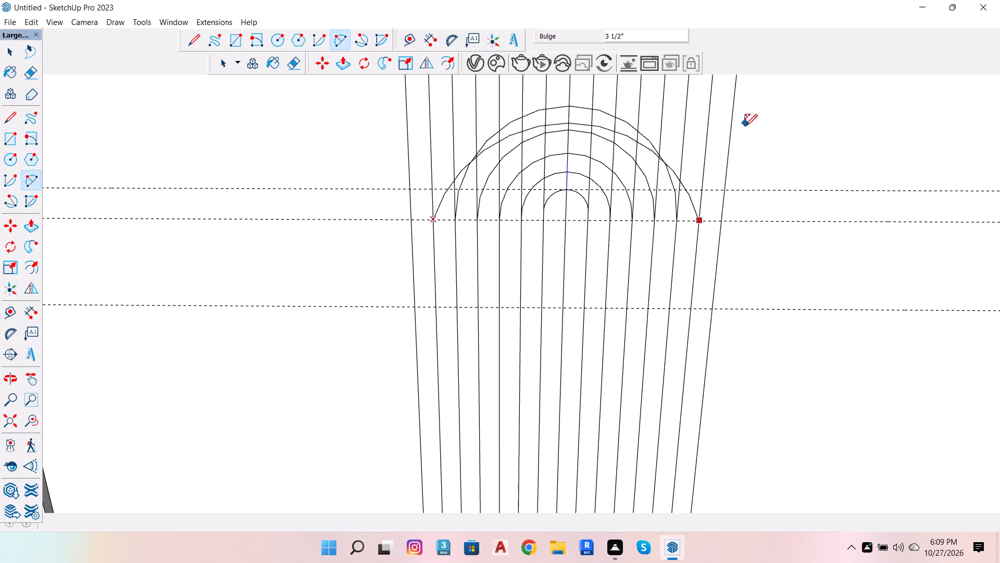
scroll(722, 128, "down", 6)
scroll(714, 208, "down", 6)
scroll(742, 154, "up", 4)
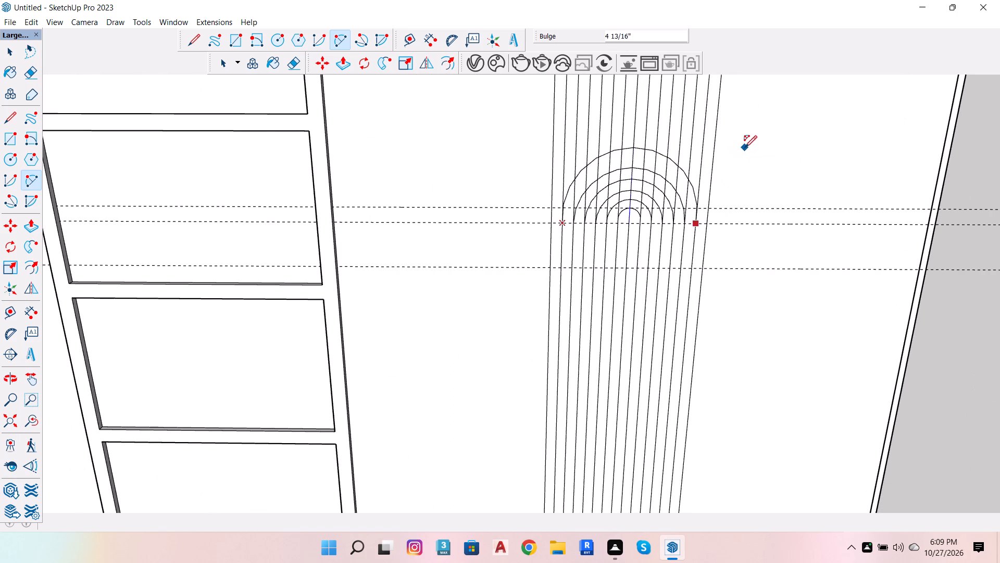
scroll(731, 170, "up", 3)
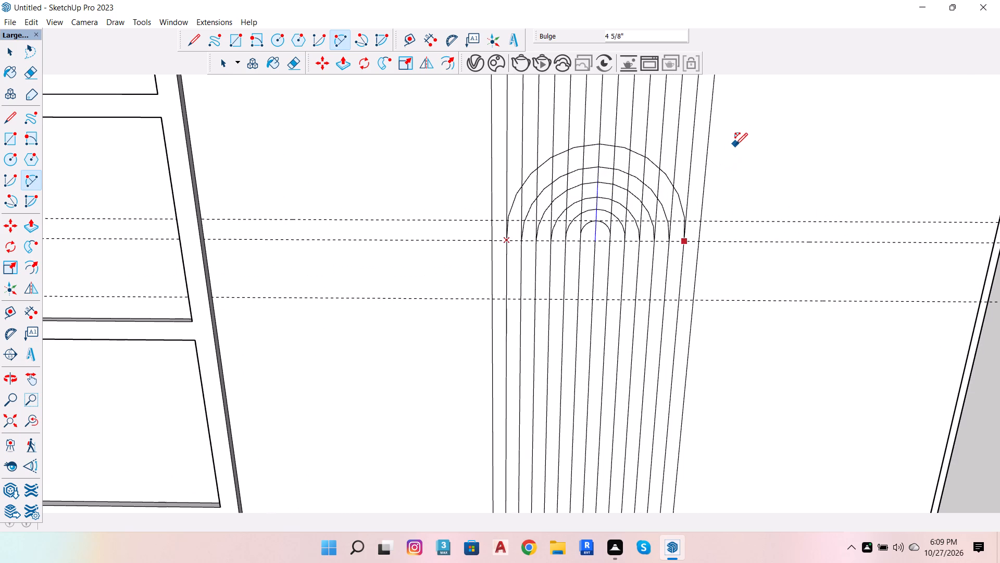
left_click(735, 148)
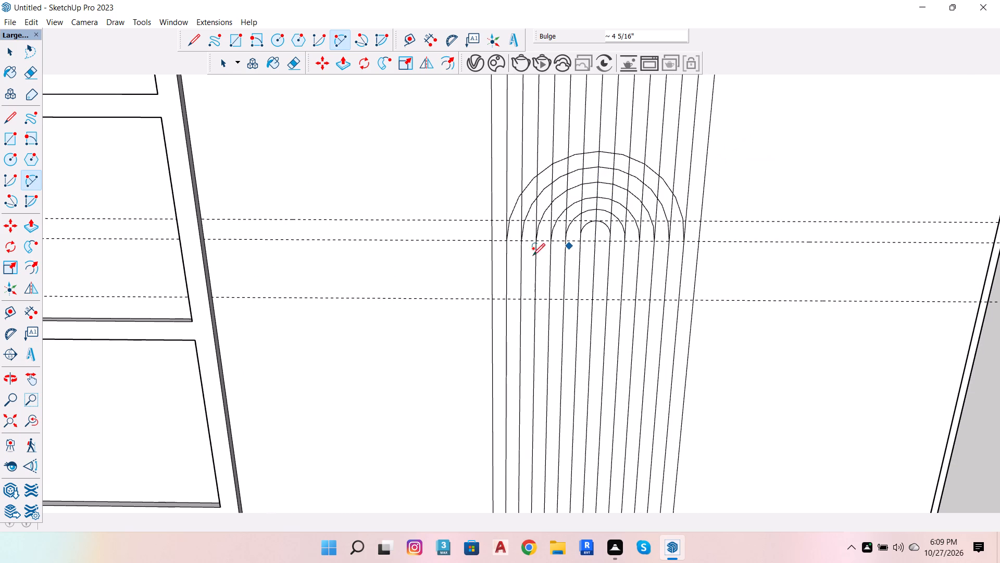
Draw the outermost arc from the same guide between the fluted strip's two outer edges, 10" wide, as a semicircle around the other arcs.
scroll(490, 258, "up", 4)
left_click(492, 235)
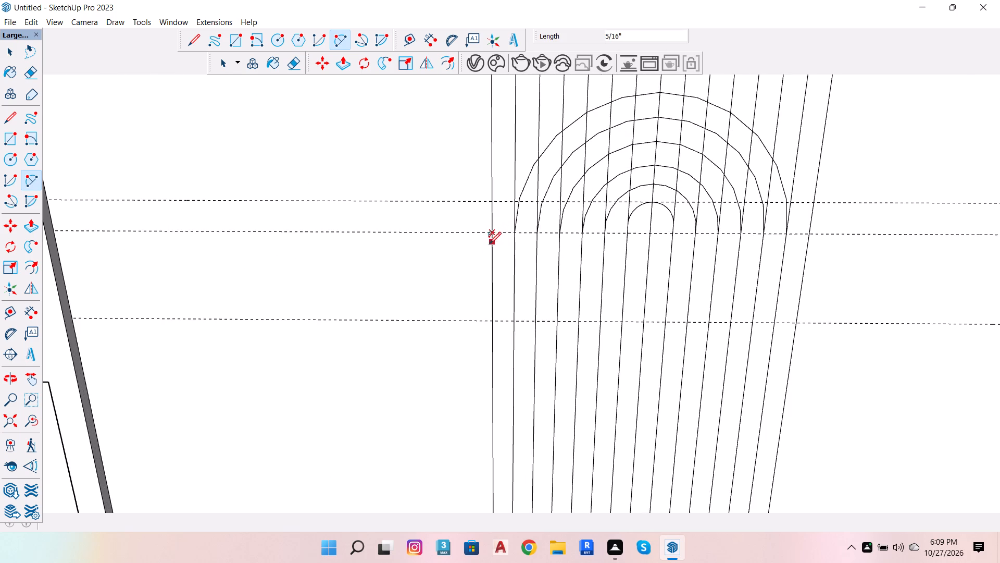
scroll(489, 244, "down", 5)
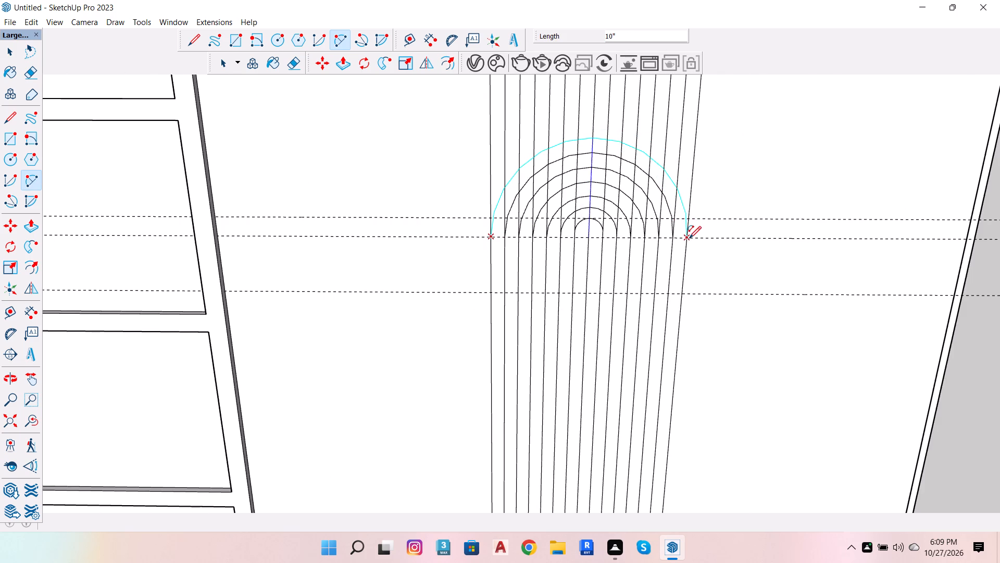
left_click(689, 238)
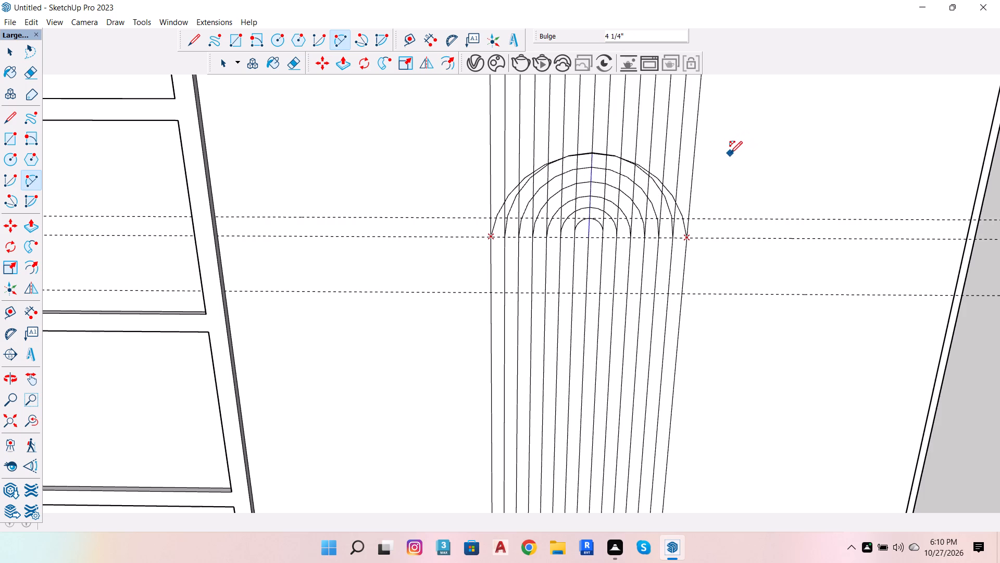
left_click(740, 139)
scroll(530, 219, "down", 5)
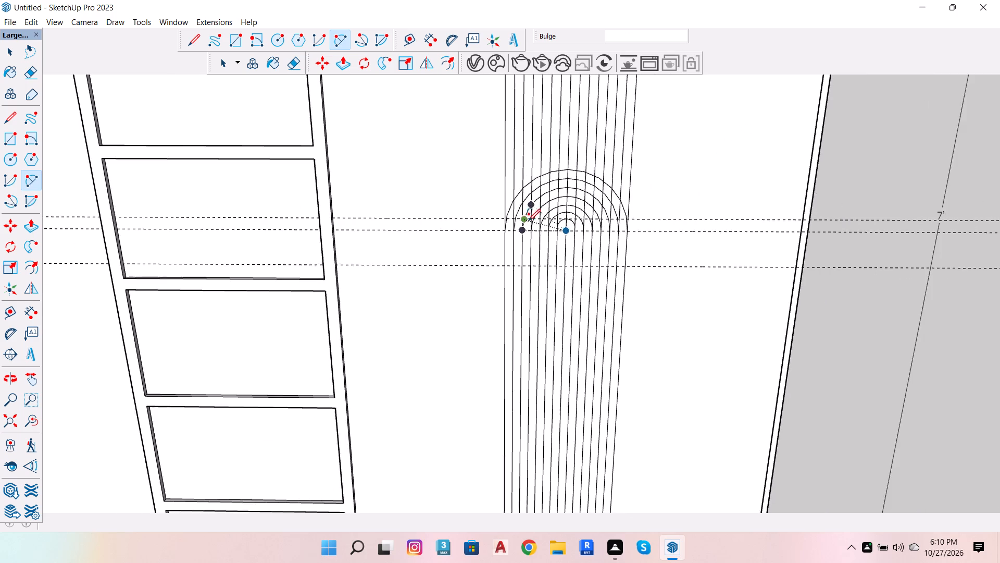
scroll(578, 213, "up", 4)
key("space")
Select part of an arc and the plain door face beside the strip to check how the edges divide them, and clear the selection.
scroll(615, 216, "up", 9)
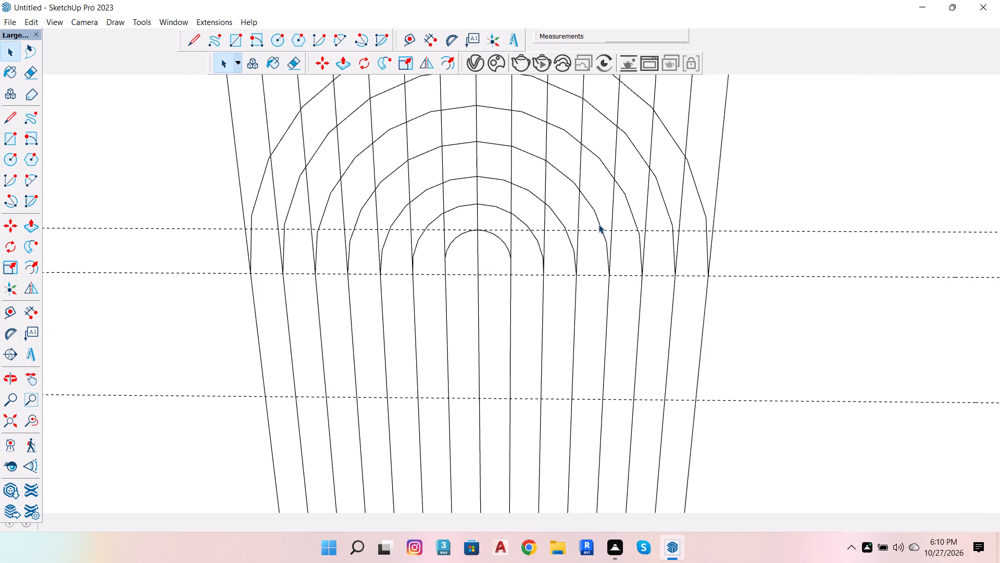
left_click(598, 224)
key("Escape")
key("Escape")
scroll(694, 230, "down", 5)
left_click(778, 207)
scroll(535, 276, "down", 6)
key("Escape")
key("Escape")
key("Escape")
key("Escape")
key("Escape")
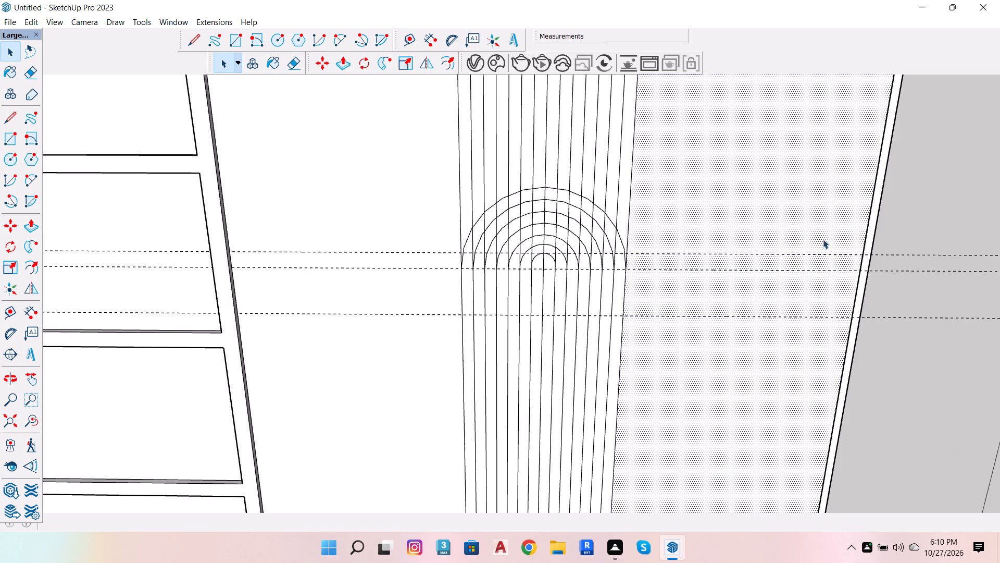
left_click(916, 248)
scroll(620, 197, "up", 4)
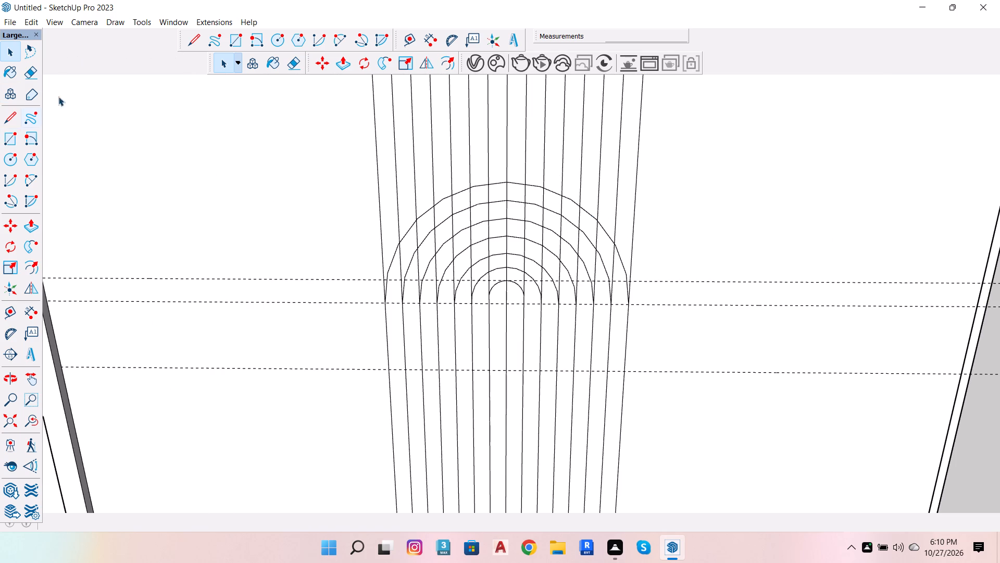
Erase the portions of the vertical lines extending above the outermost arch.
left_click(24, 70)
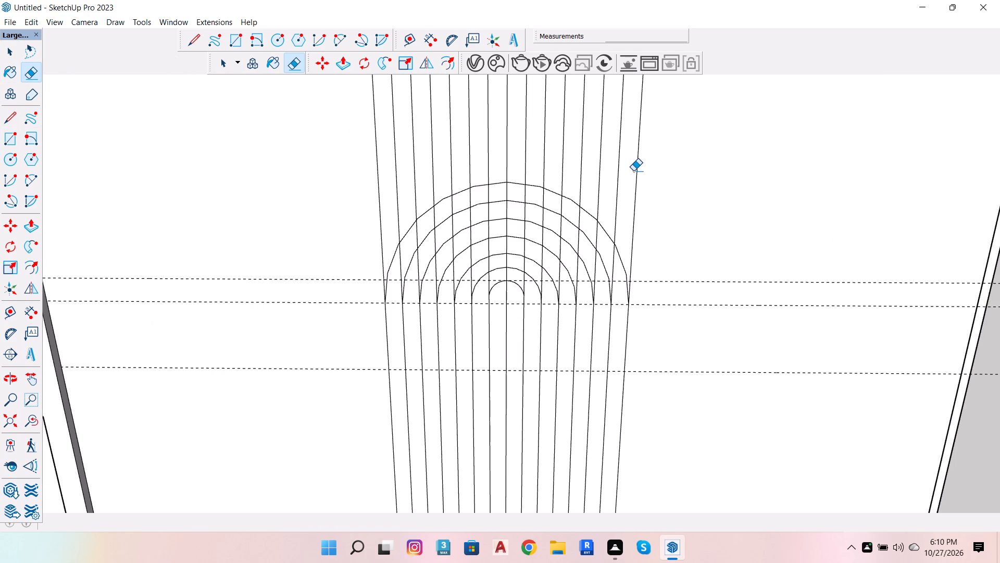
left_click_drag(657, 166, 330, 168)
scroll(447, 215, "up", 4)
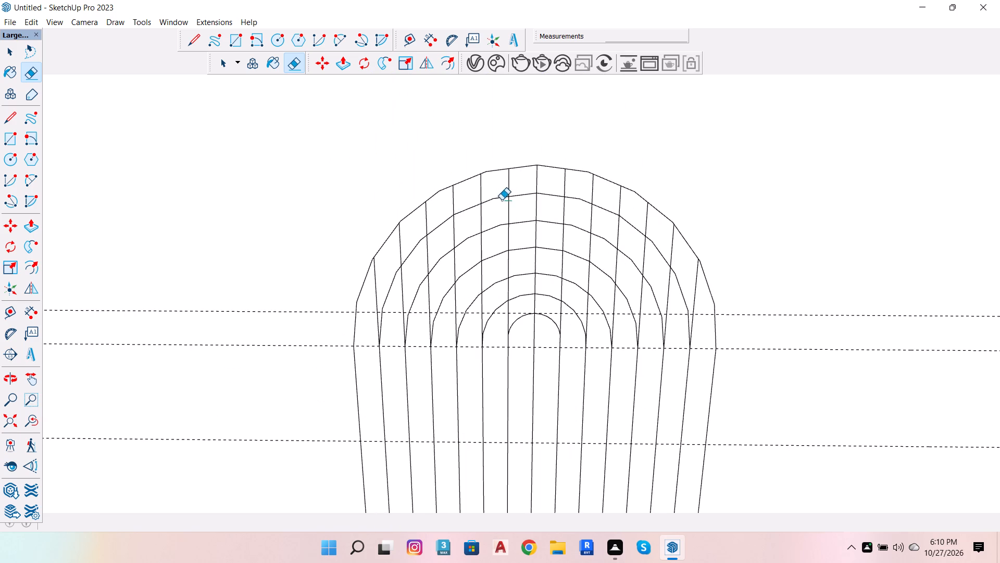
scroll(497, 188, "up", 3)
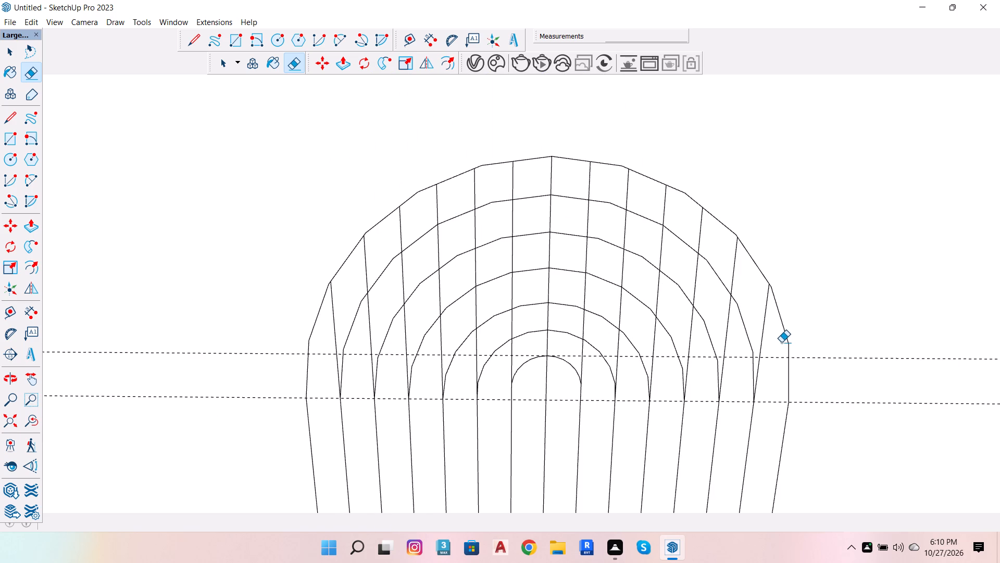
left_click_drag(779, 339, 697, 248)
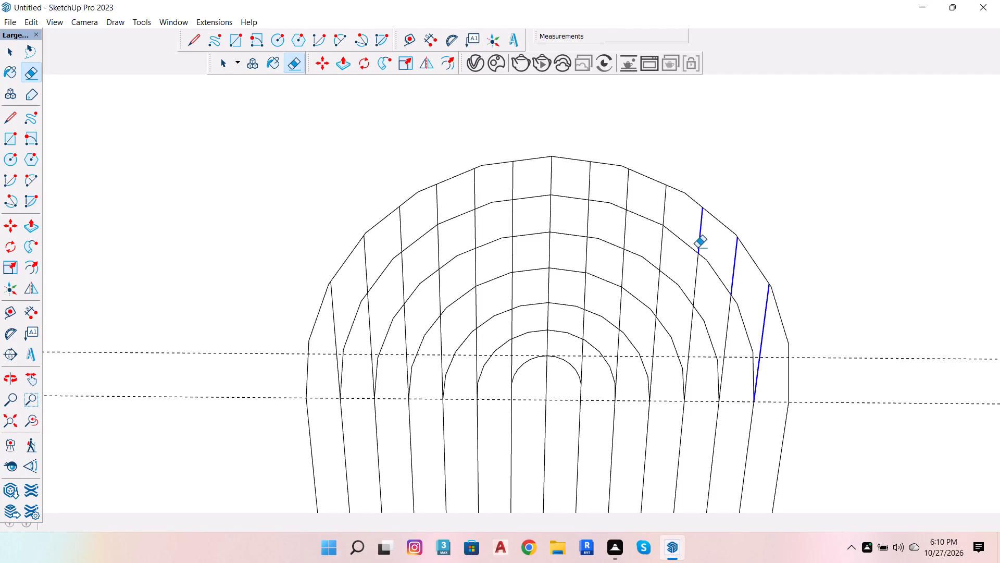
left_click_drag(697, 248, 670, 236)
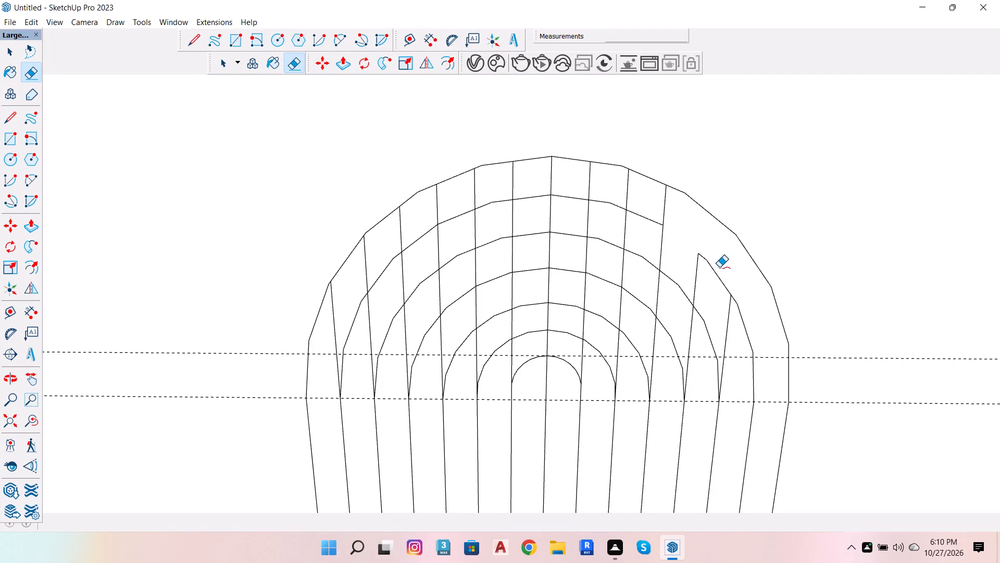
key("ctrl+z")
Erase the vertical line segments lying between the outermost arch and the second arch.
left_click_drag(776, 335, 722, 254)
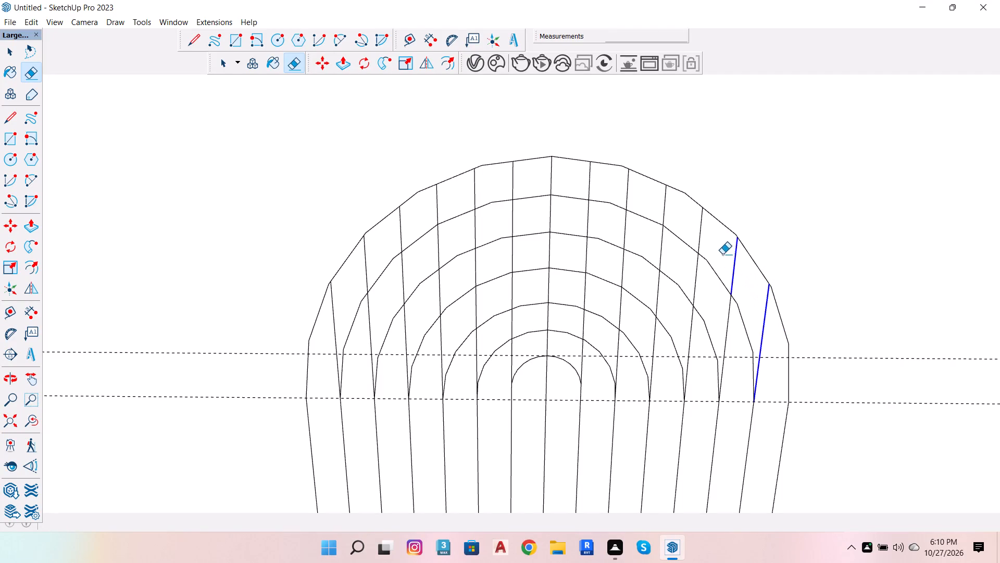
left_click_drag(722, 254, 600, 190)
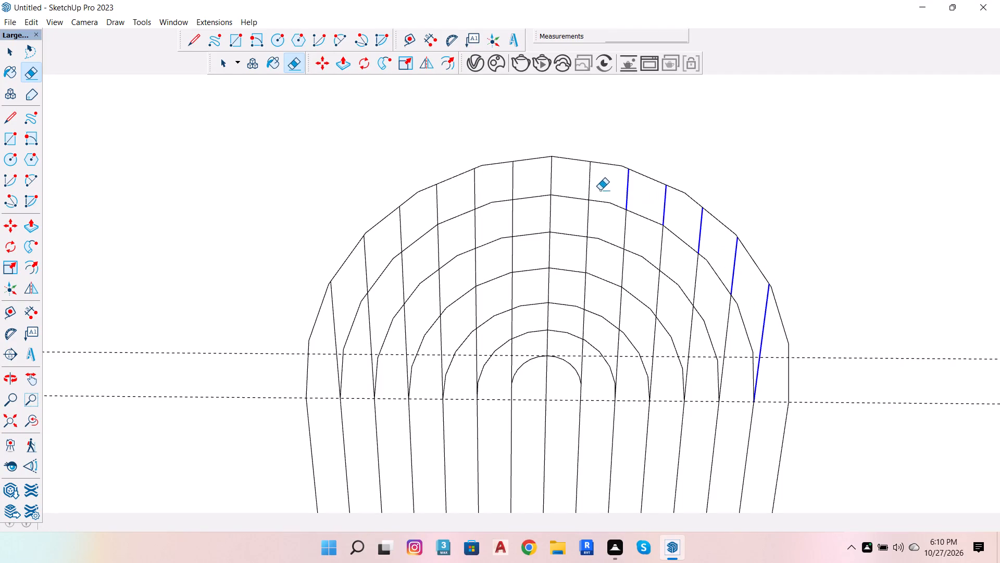
left_click_drag(600, 190, 432, 212)
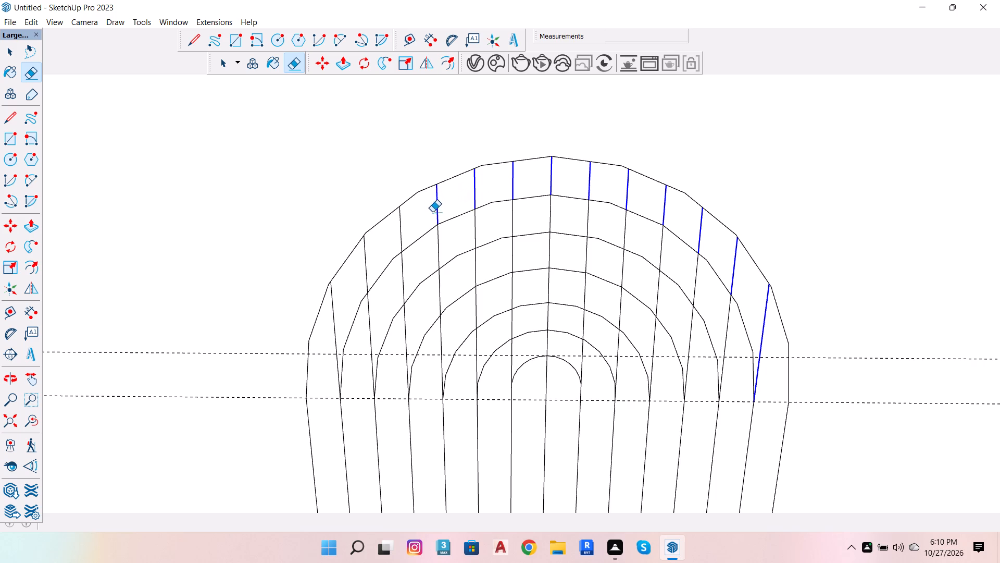
left_click_drag(432, 212, 335, 315)
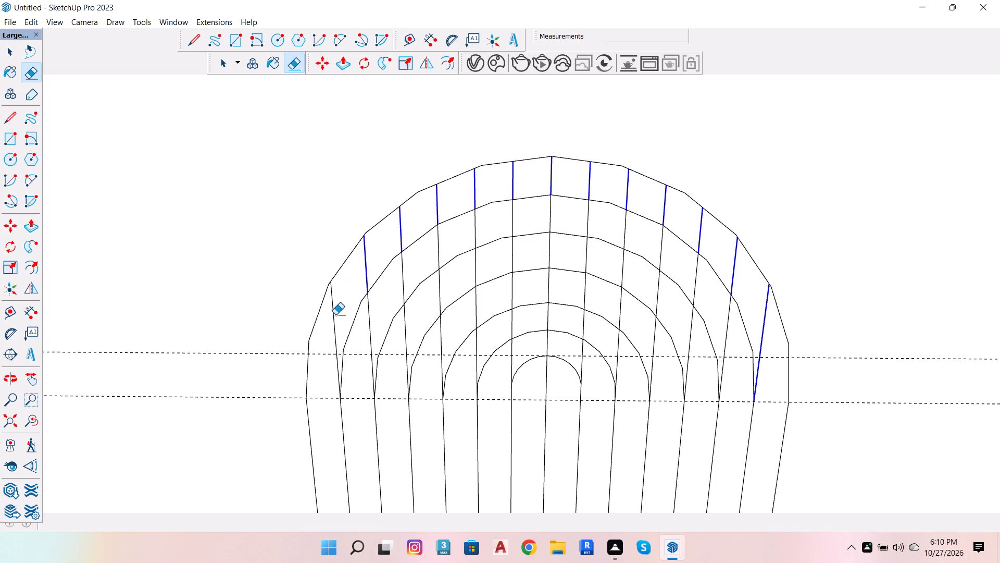
left_click_drag(335, 315, 330, 329)
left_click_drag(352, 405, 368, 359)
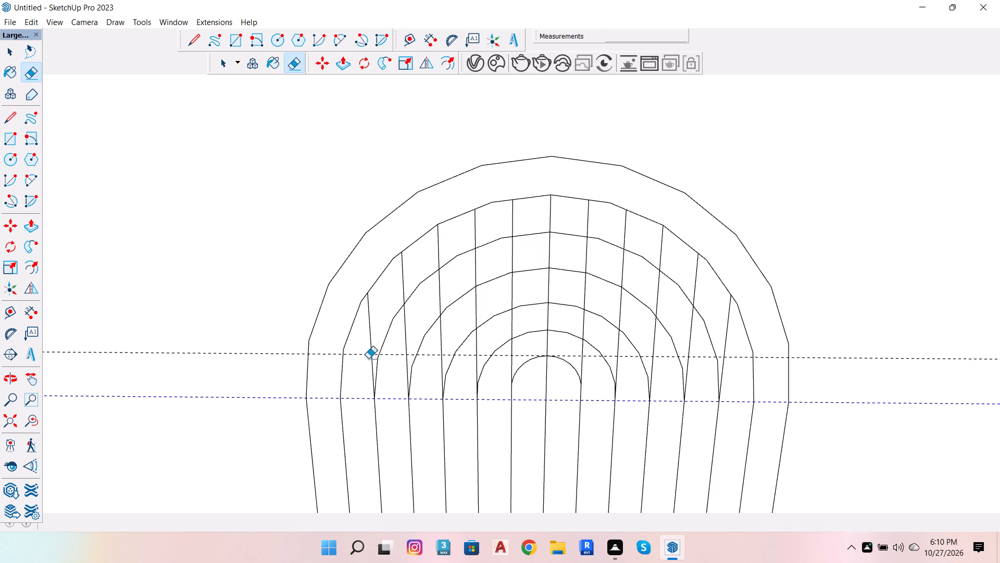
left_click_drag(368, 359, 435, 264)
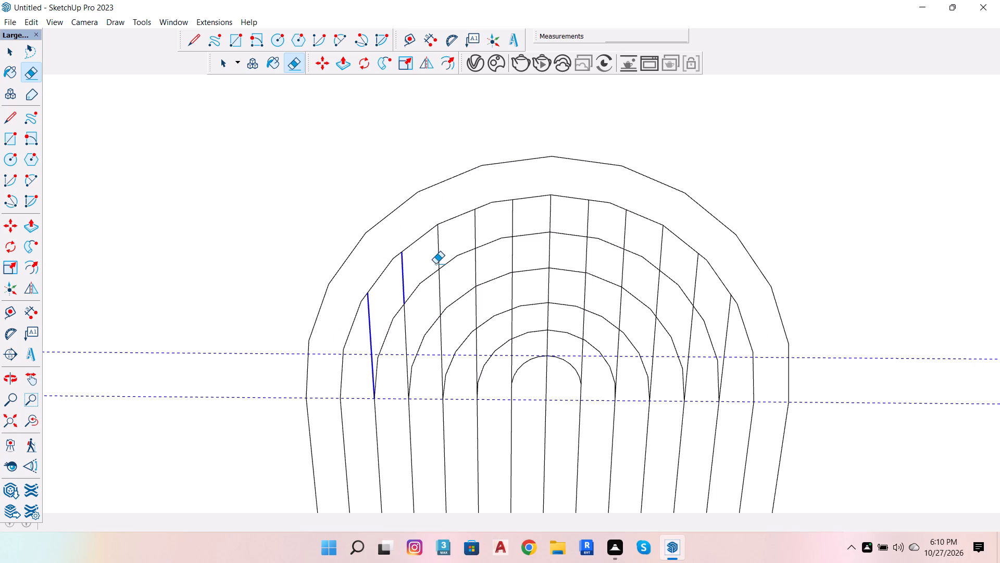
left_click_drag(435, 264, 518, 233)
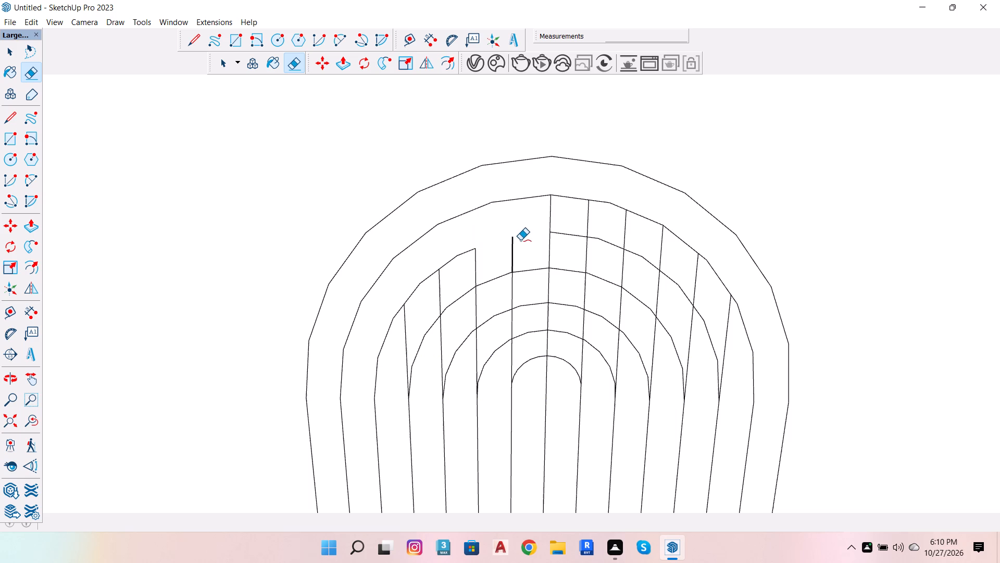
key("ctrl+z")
Erase the vertical line segments between the second and third arches, plus the two horizontal guides crossing the base of the arches.
left_click_drag(529, 217, 442, 247)
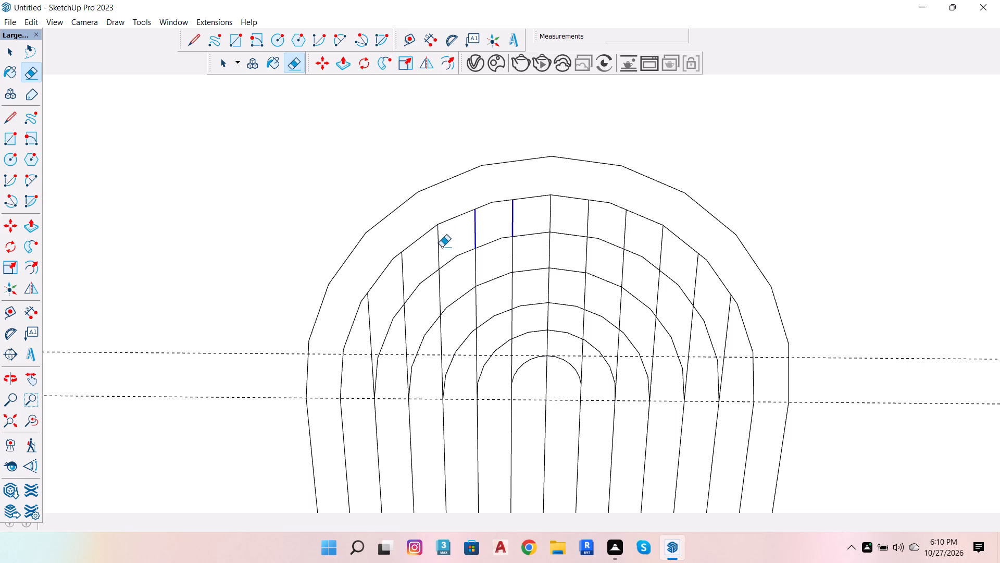
left_click_drag(442, 247, 365, 329)
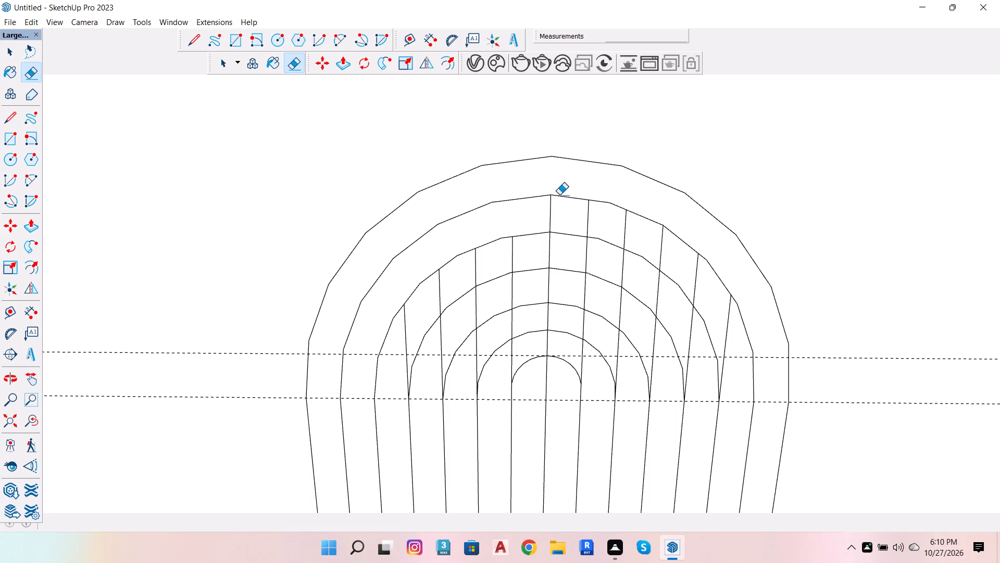
left_click_drag(539, 210, 659, 250)
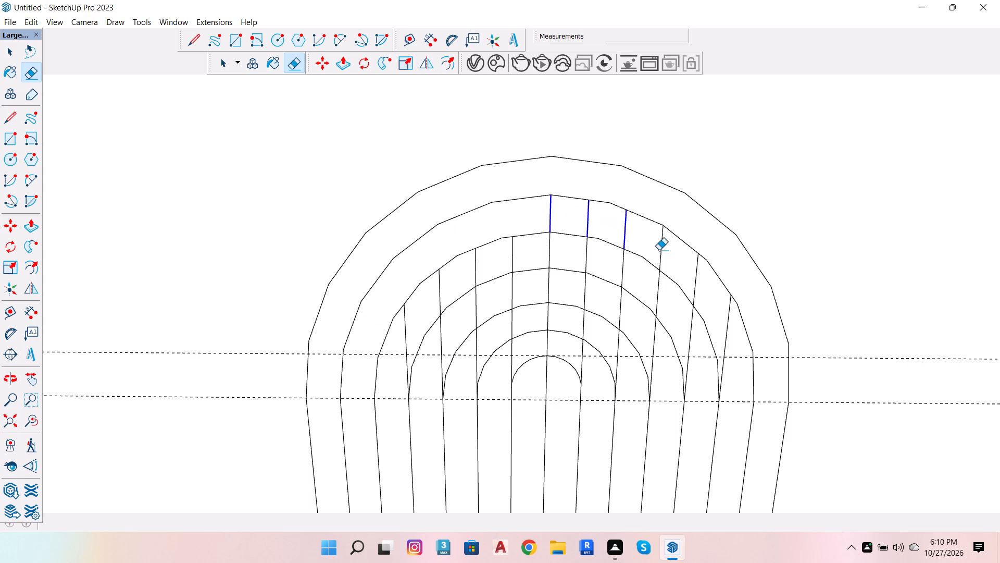
left_click_drag(659, 250, 736, 337)
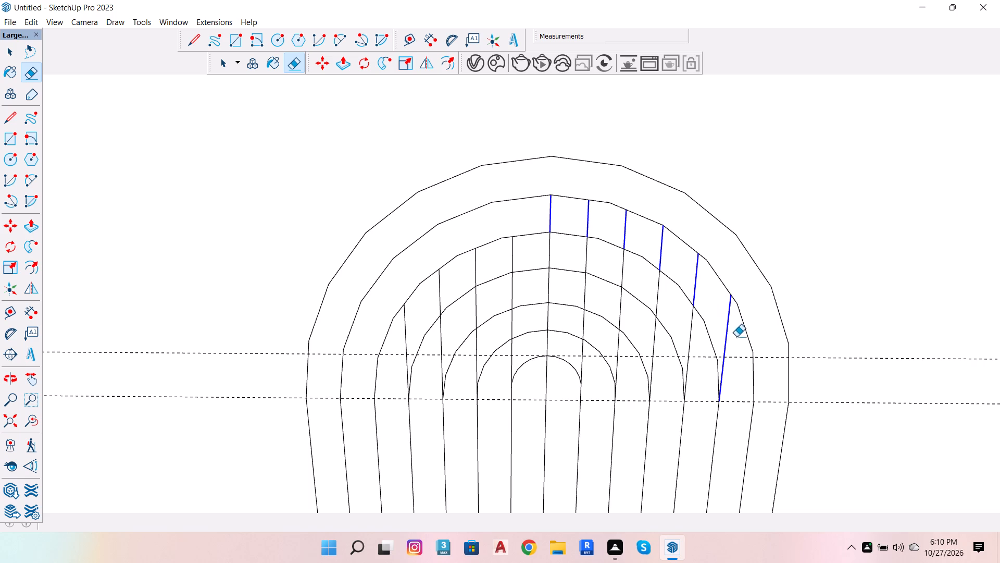
left_click_drag(736, 337, 738, 409)
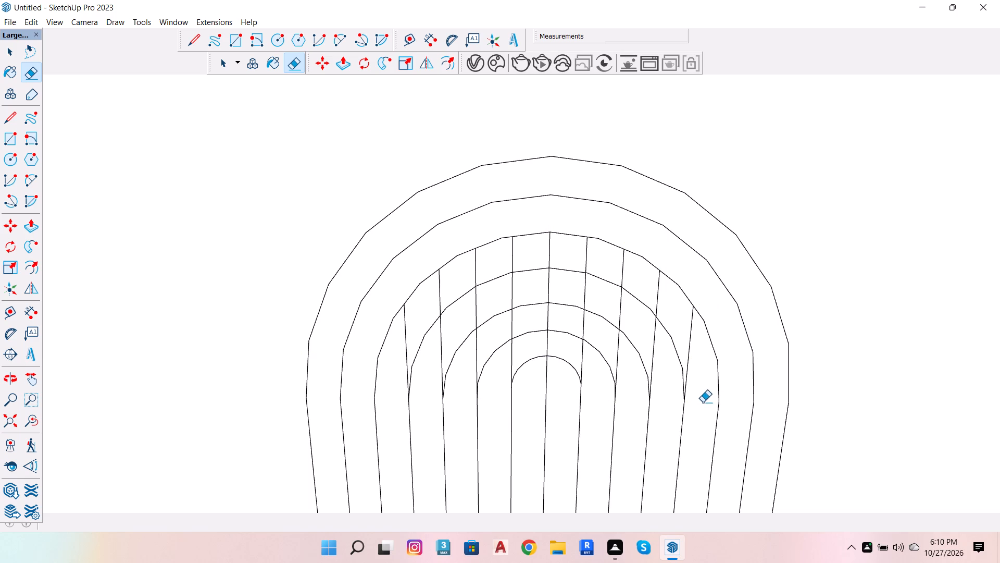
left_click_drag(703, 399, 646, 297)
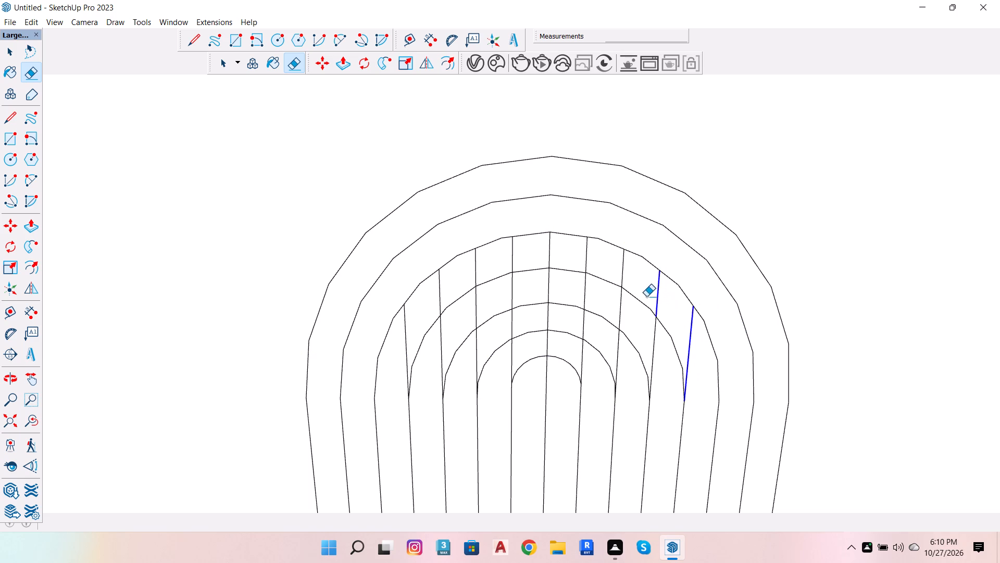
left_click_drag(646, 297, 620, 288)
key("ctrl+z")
Erase the vertical line segments between the remaining arches, from the third arch inward to the innermost one.
left_click_drag(696, 344, 592, 260)
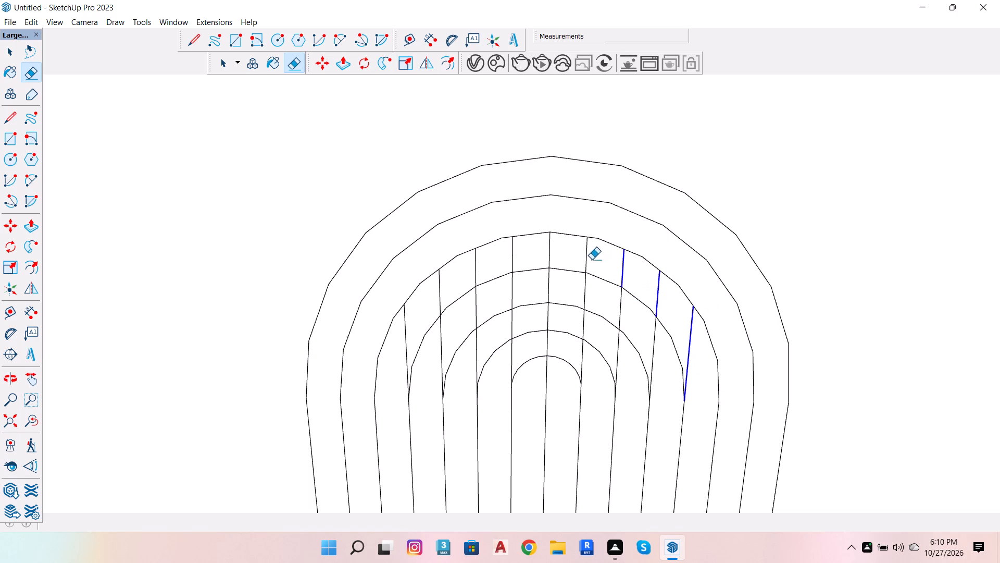
left_click_drag(592, 260, 465, 280)
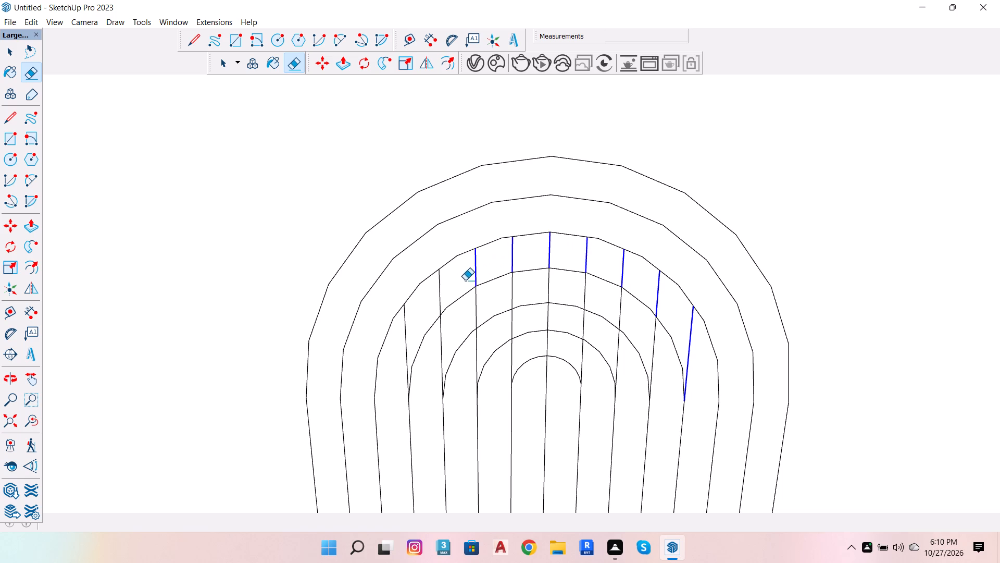
left_click_drag(465, 280, 402, 344)
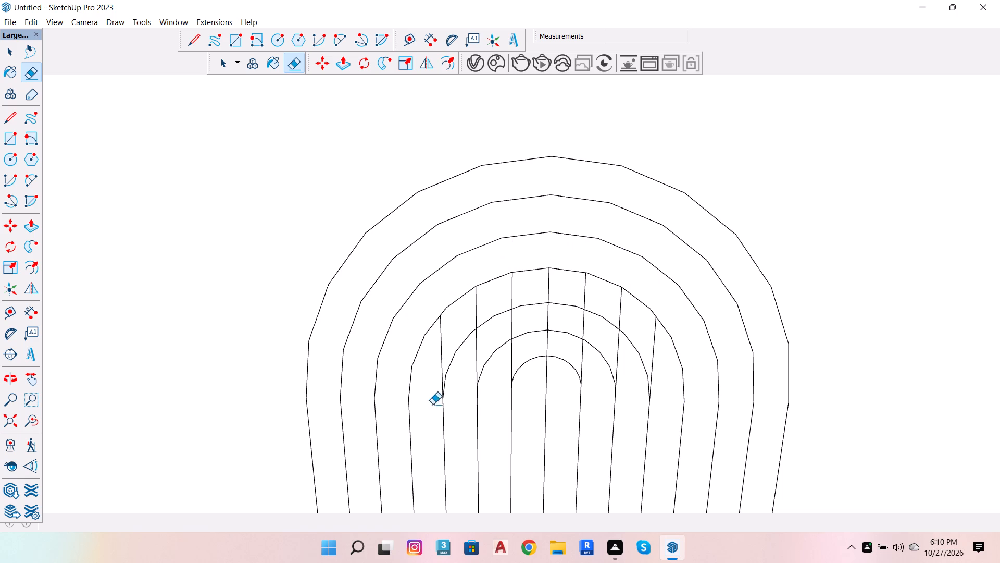
left_click_drag(425, 403, 495, 309)
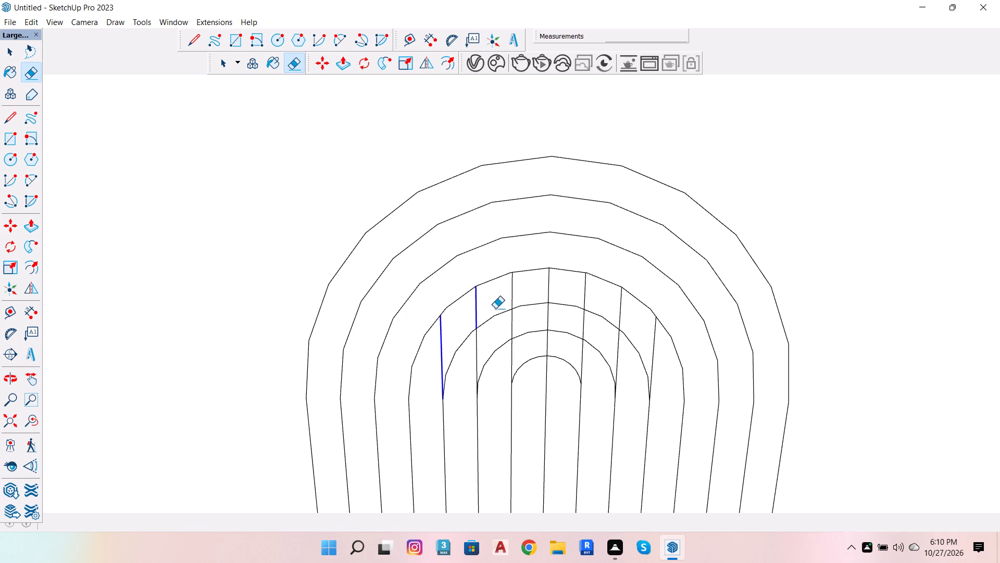
left_click_drag(495, 309, 661, 352)
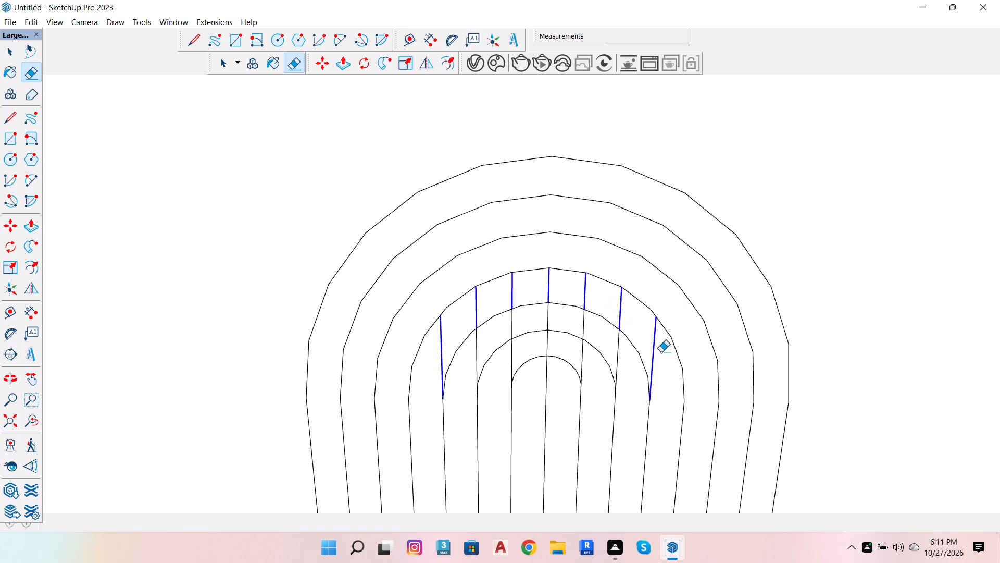
left_click_drag(661, 352, 661, 353)
left_click_drag(640, 397, 563, 328)
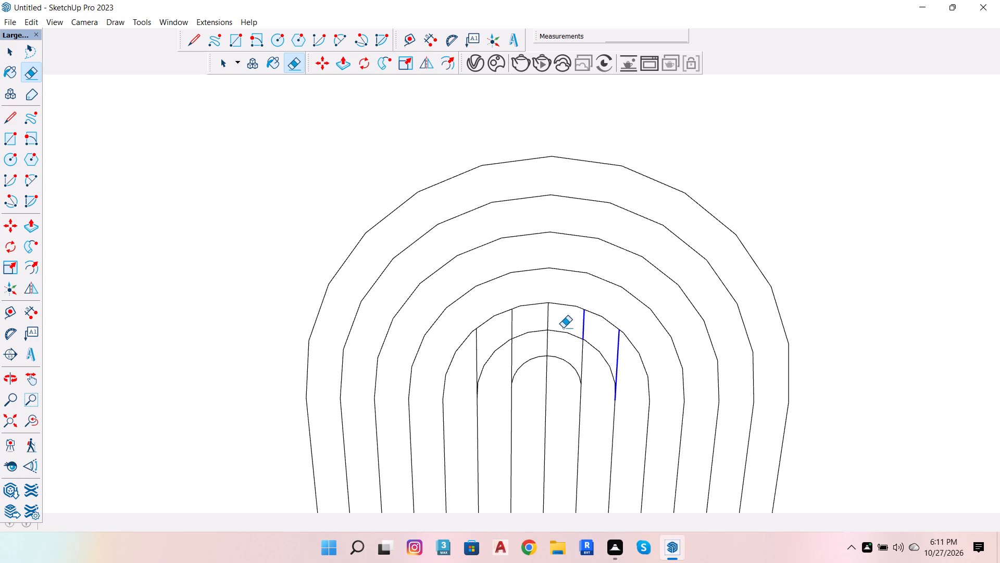
left_click_drag(563, 328, 469, 360)
left_click_drag(504, 374, 578, 359)
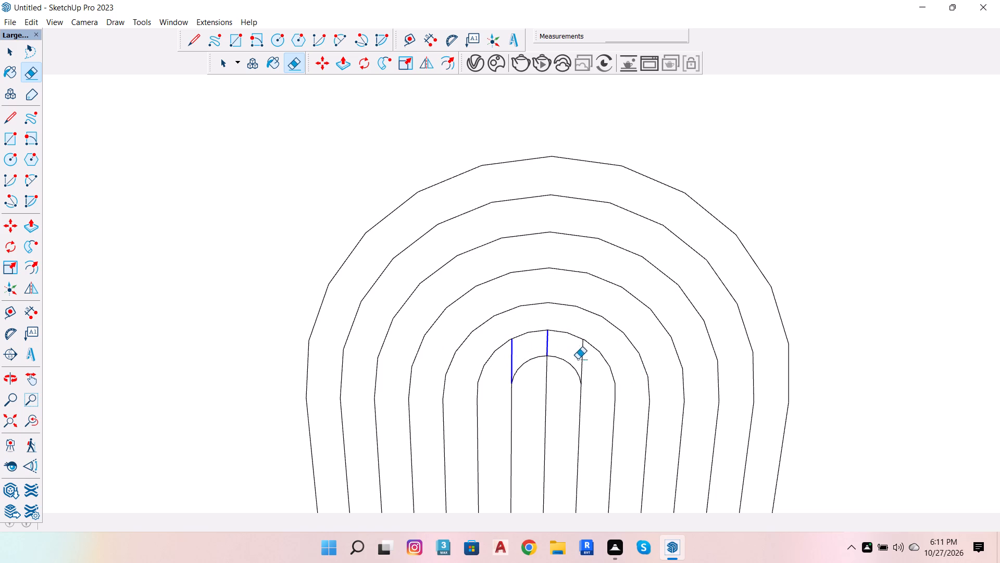
left_click_drag(578, 359, 589, 369)
Erase the remaining horizontal guide that crosses the vertical lines below the arches.
scroll(595, 264, "down", 11)
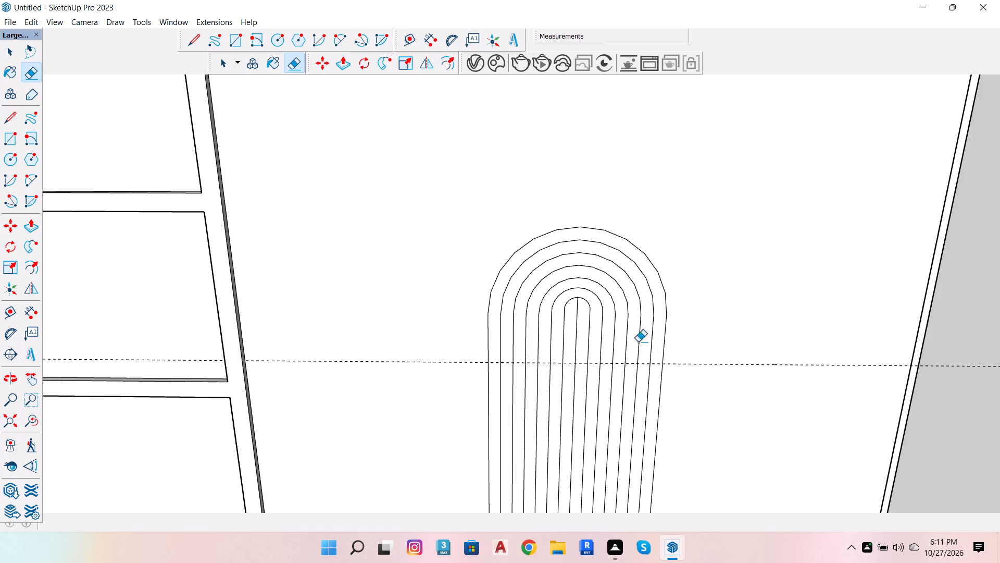
left_click_drag(701, 364, 704, 373)
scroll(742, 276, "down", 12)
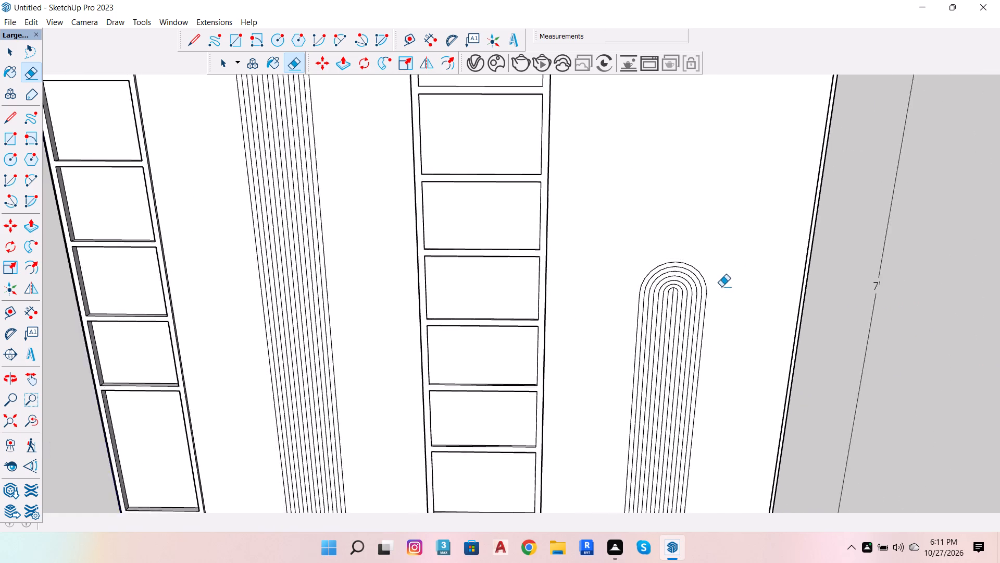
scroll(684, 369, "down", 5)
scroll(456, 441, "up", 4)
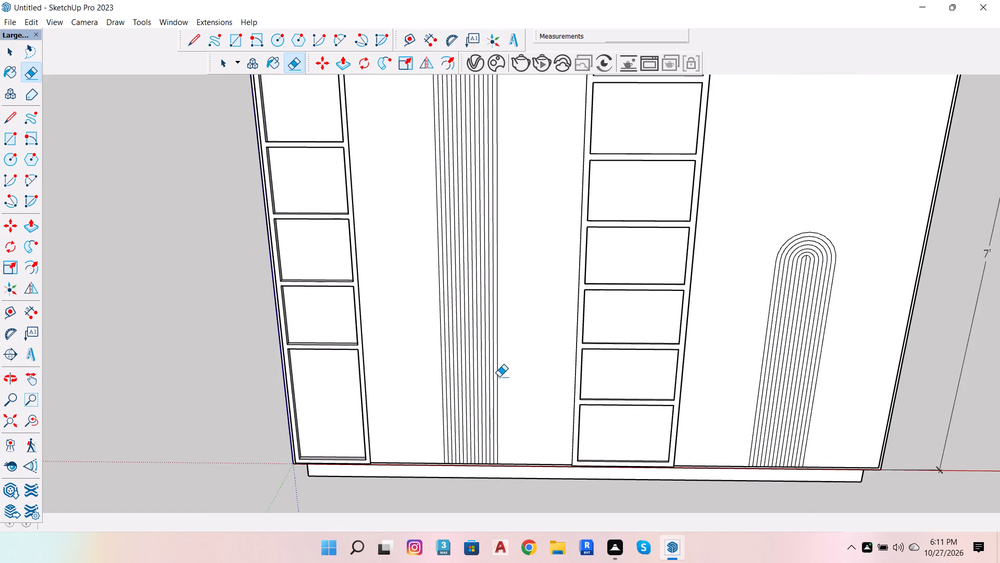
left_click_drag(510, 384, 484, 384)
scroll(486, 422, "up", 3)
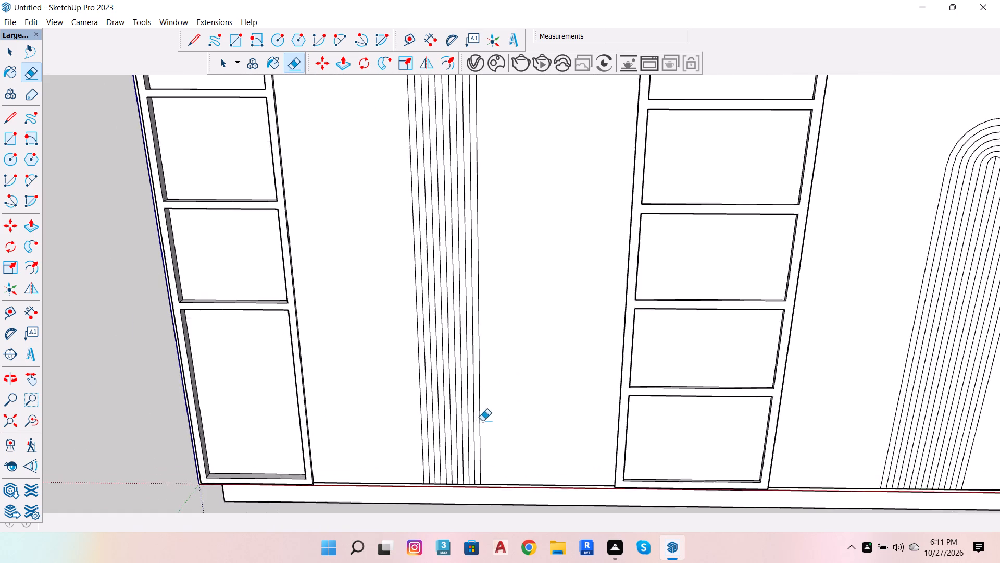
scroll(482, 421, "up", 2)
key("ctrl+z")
Erase the plain vertical groove lines on the panel without arches, keeping only the single line down its middle.
scroll(523, 351, "down", 1, "ctrl")
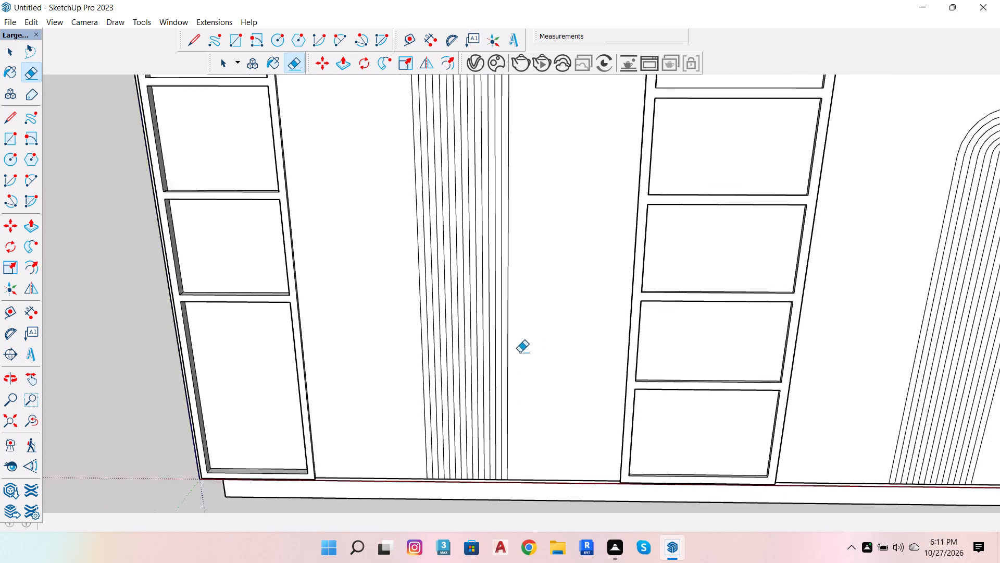
scroll(520, 352, "down", 4, "ctrl")
scroll(533, 474, "up", 6)
scroll(487, 461, "up", 7)
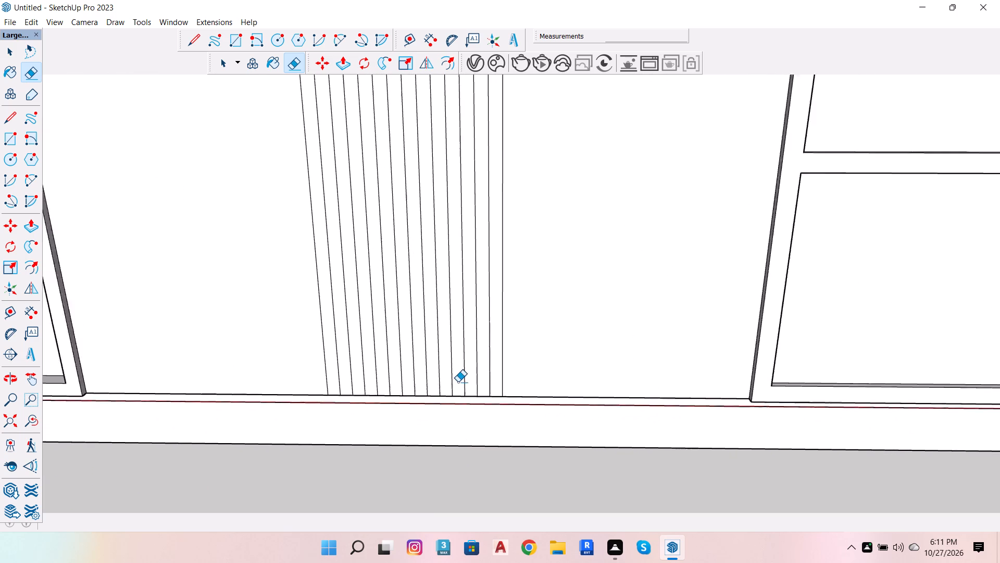
scroll(458, 382, "up", 2)
key("Escape")
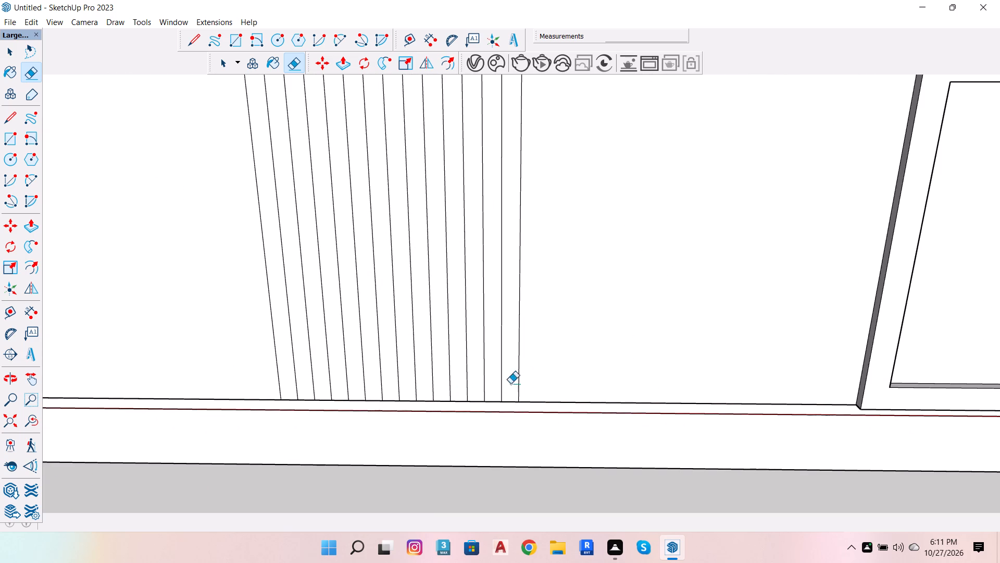
left_click_drag(523, 381, 493, 381)
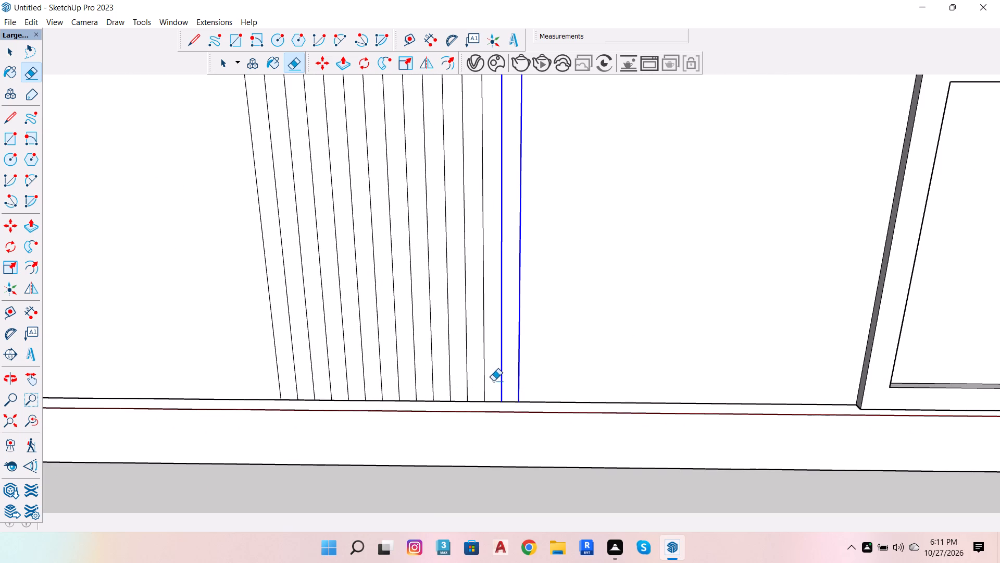
left_click_drag(493, 381, 449, 378)
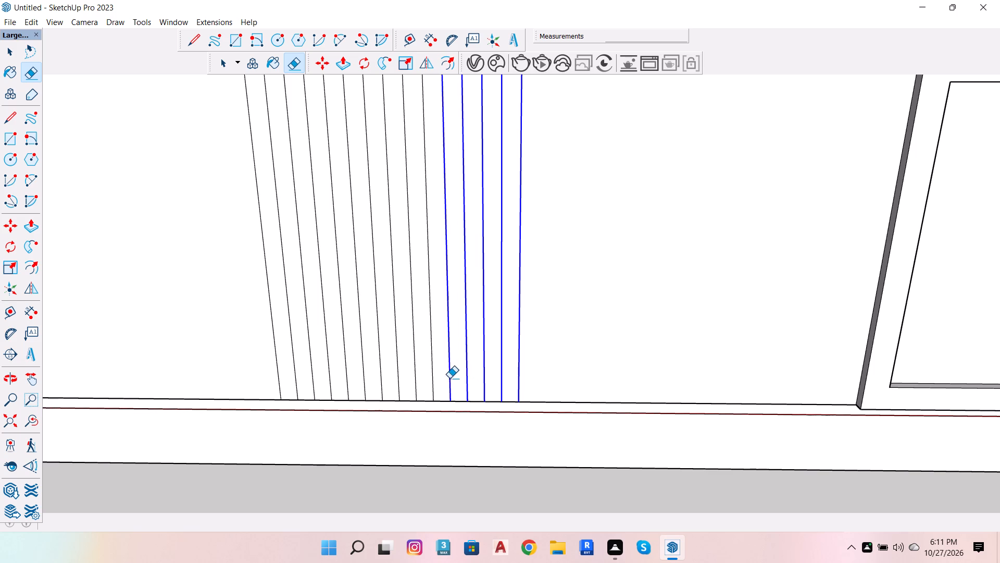
left_click_drag(449, 378, 413, 378)
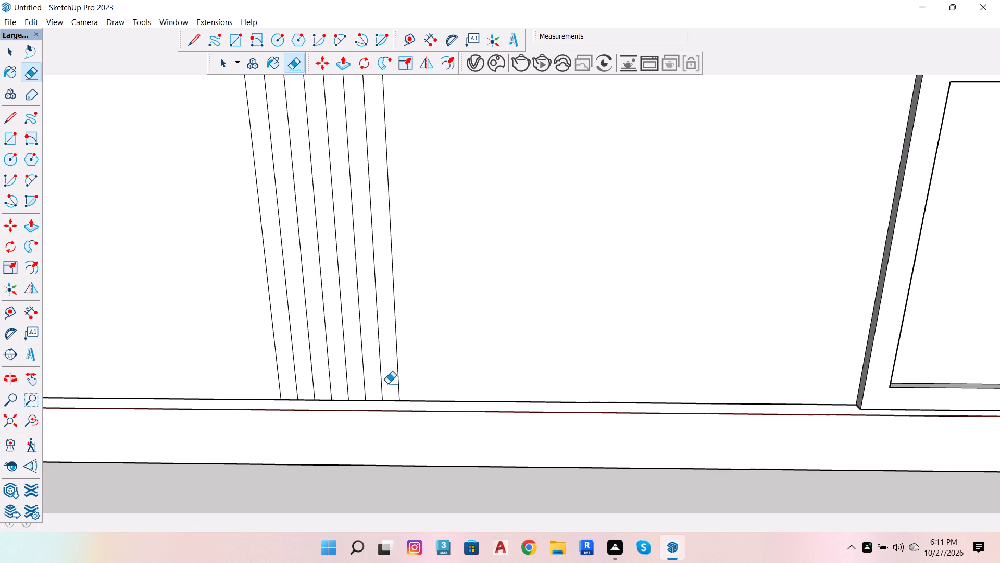
left_click_drag(387, 384, 342, 383)
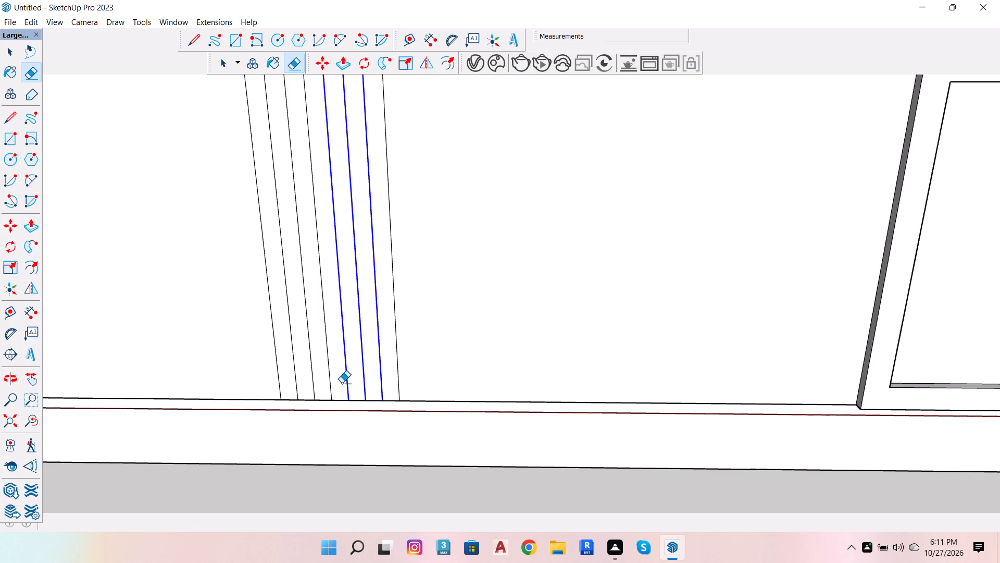
left_click_drag(342, 383, 311, 382)
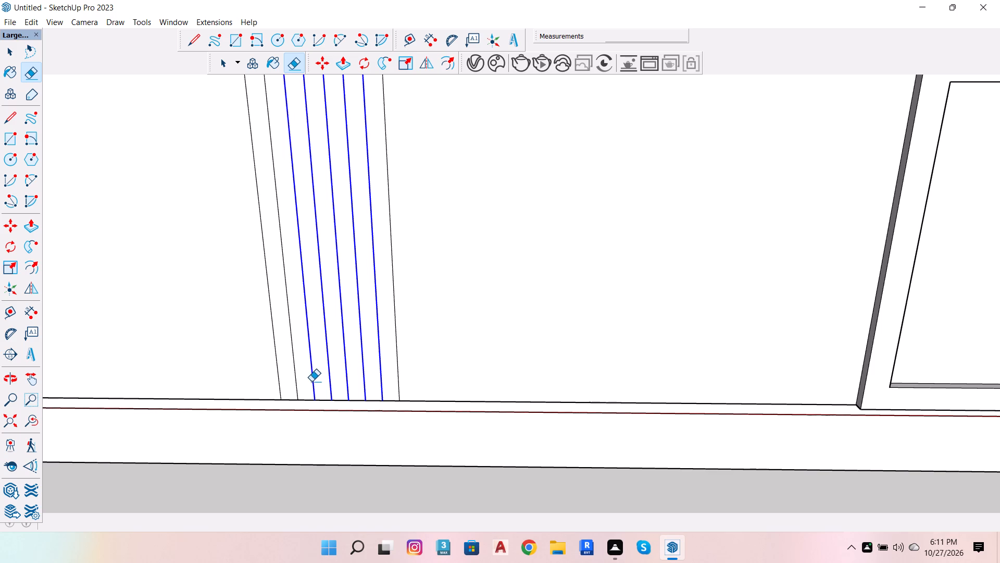
left_click_drag(311, 382, 268, 386)
scroll(324, 417, "down", 5)
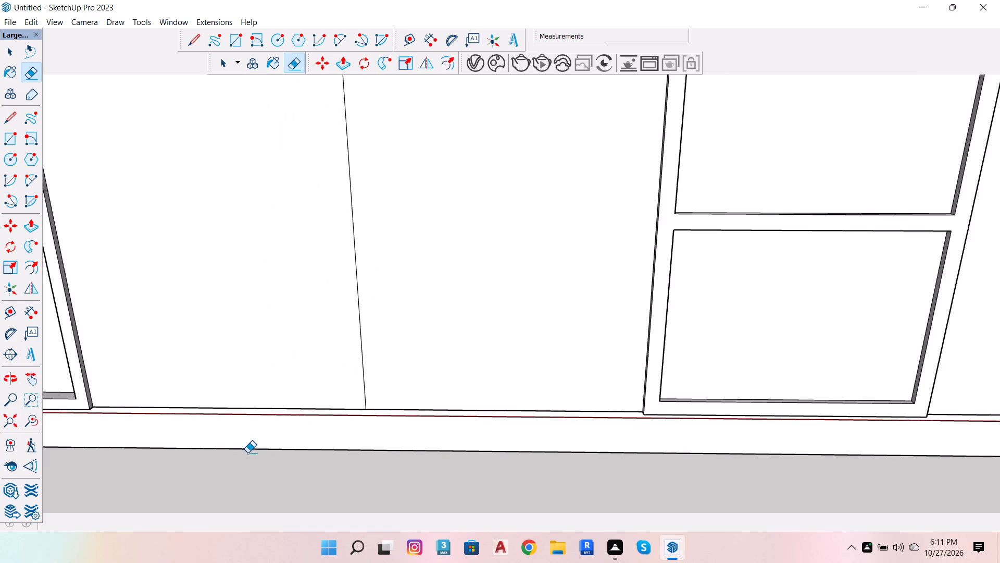
scroll(247, 453, "down", 5)
scroll(359, 425, "down", 6)
key("Escape")
key("Escape")
key("Escape")
key("Escape")
key("Escape")
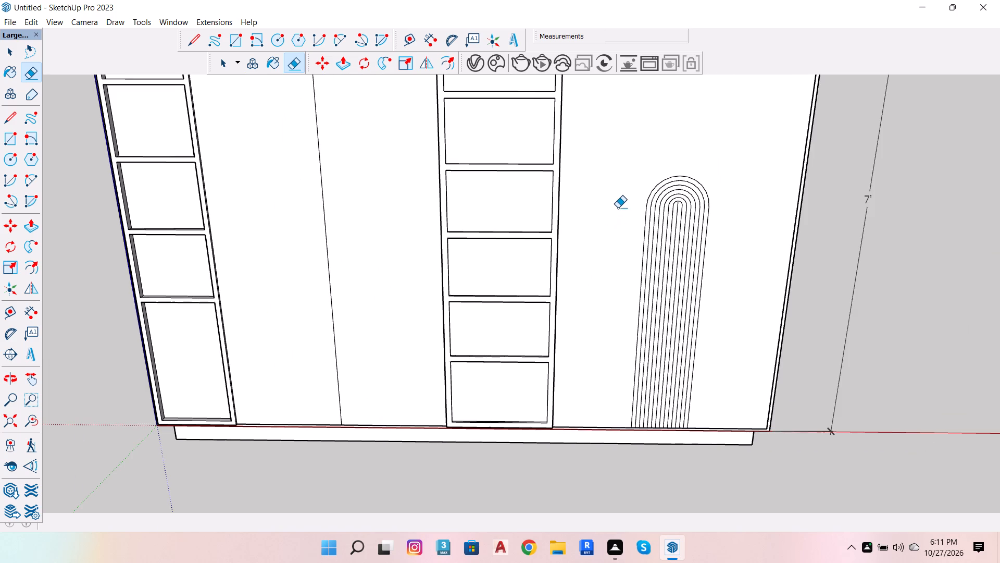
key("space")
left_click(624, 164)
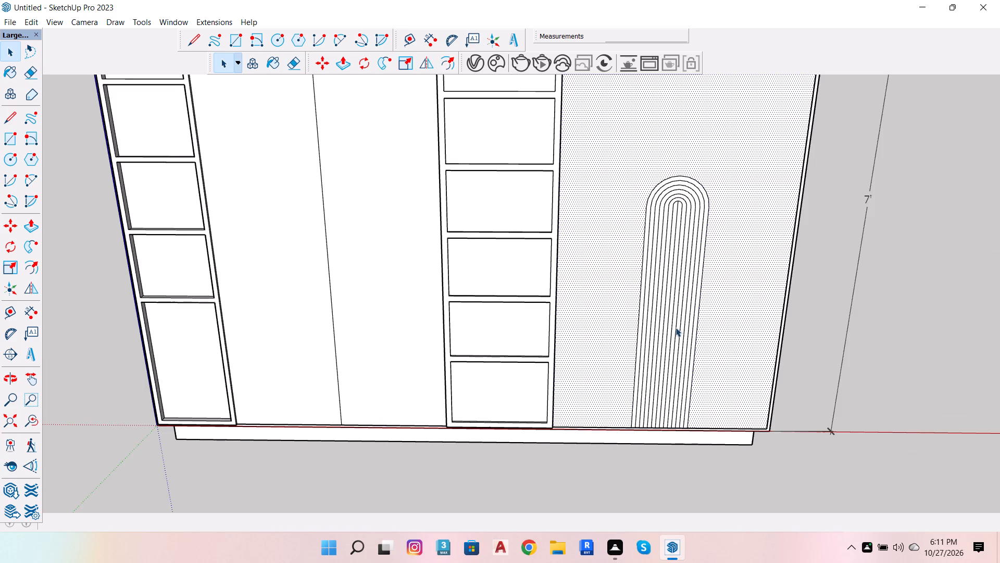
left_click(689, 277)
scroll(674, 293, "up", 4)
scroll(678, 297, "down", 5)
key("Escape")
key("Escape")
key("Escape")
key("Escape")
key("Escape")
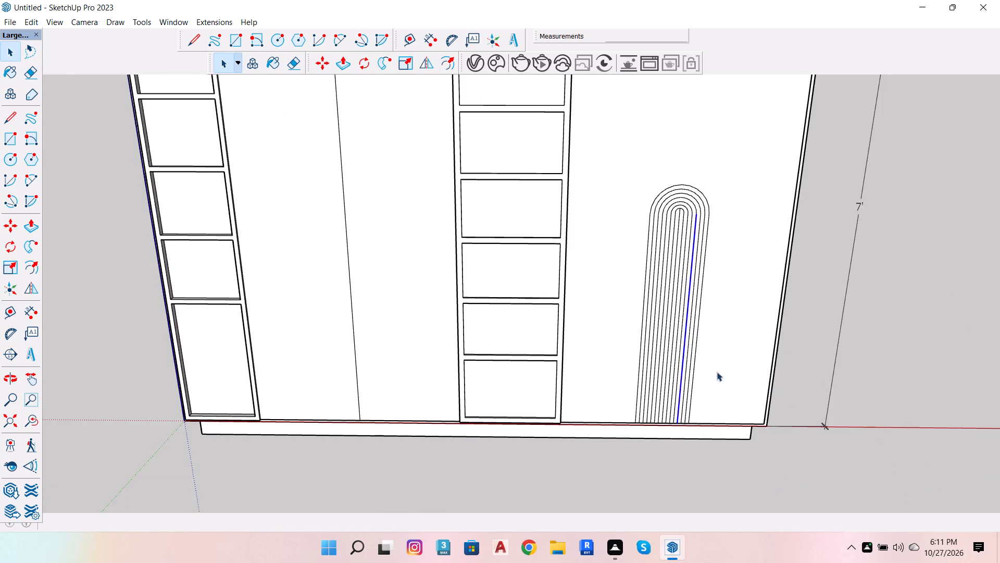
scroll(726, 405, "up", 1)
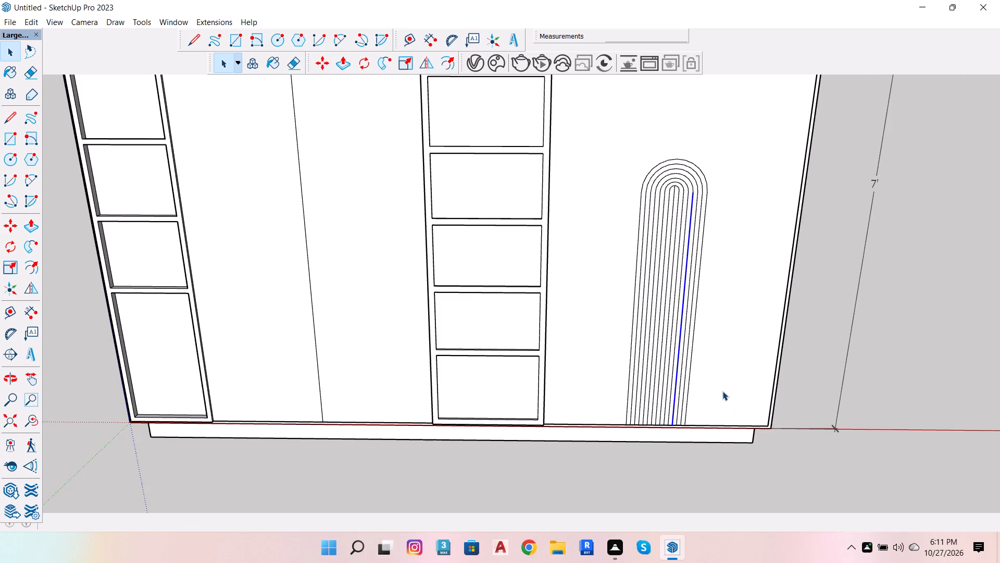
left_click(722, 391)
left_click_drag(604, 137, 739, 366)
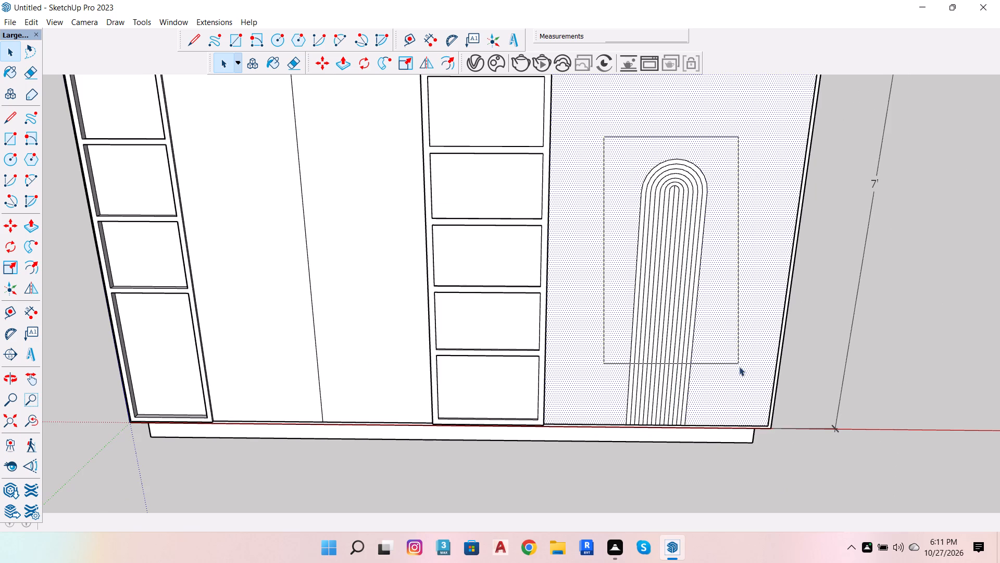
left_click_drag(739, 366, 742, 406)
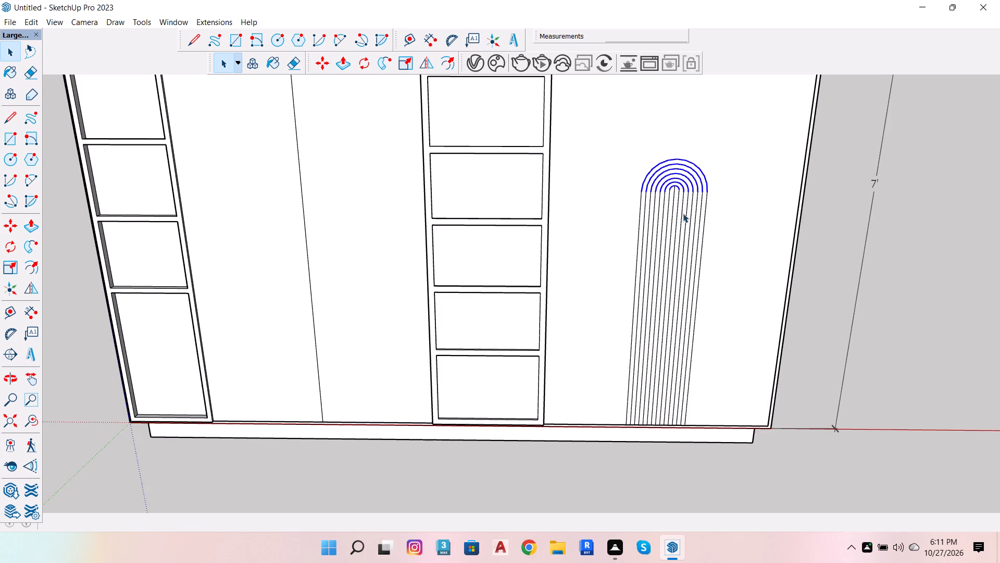
Copy the complete arched groove pattern from the middle of its base to the foot of the other panel's central line, about 4' 9 1/8" away.
scroll(715, 196, "up", 5)
left_click_drag(724, 226, 521, 345)
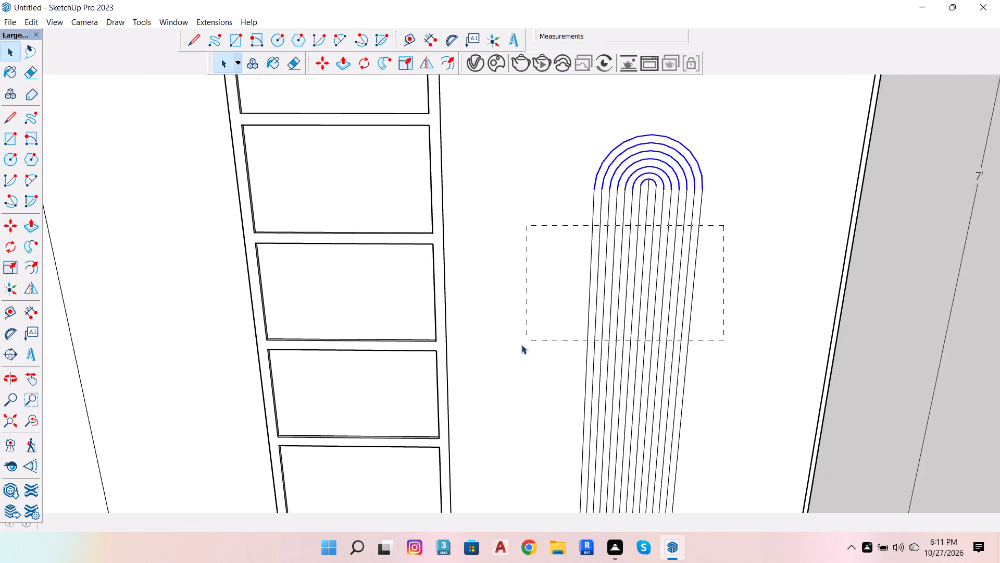
left_click_drag(521, 345, 517, 347)
scroll(699, 198, "down", 4)
scroll(709, 179, "up", 3)
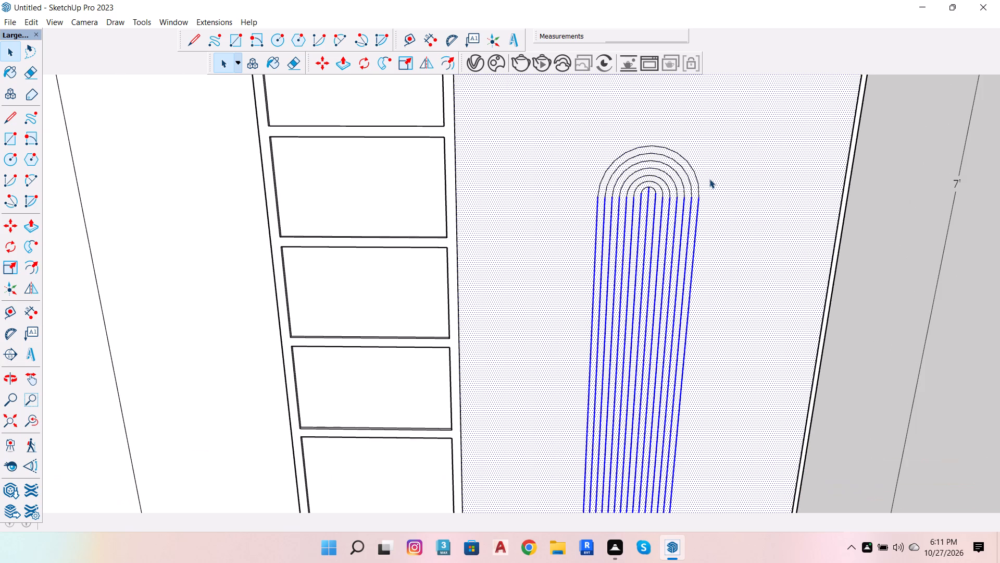
left_click_drag(728, 165, 584, 209, "shift")
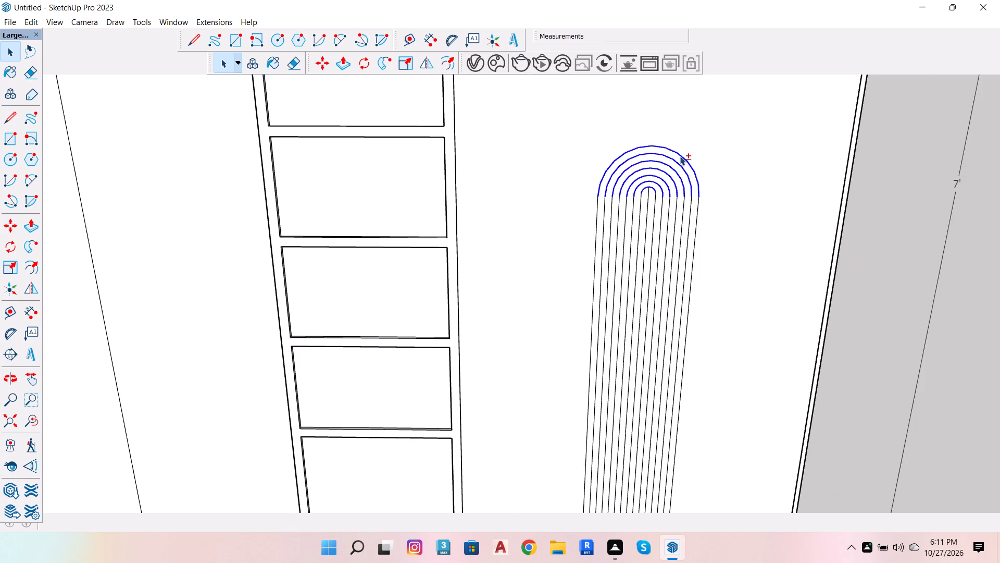
left_click_drag(713, 224, 559, 258, "shift")
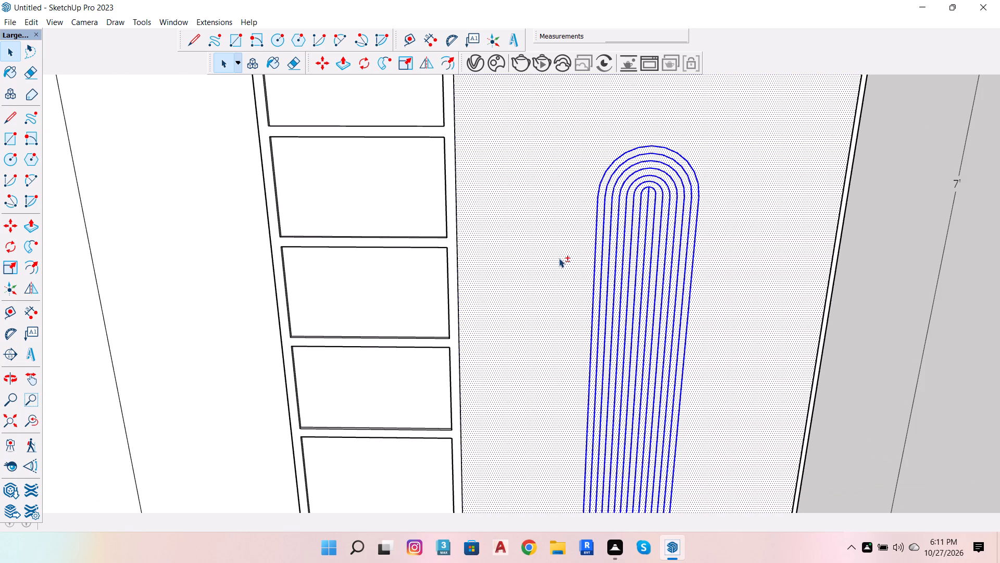
scroll(622, 246, "down", 5)
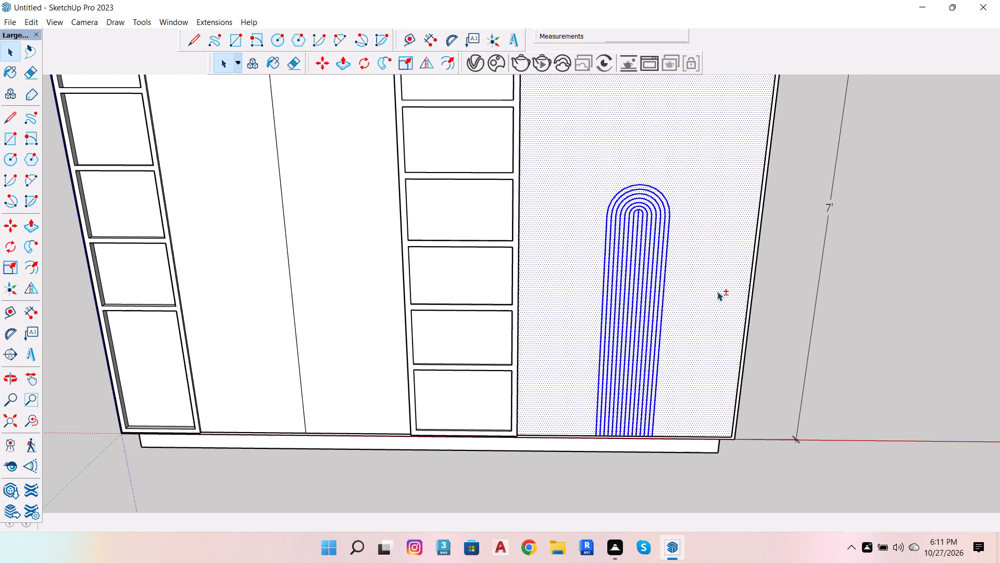
left_click(717, 291, "shift")
scroll(649, 239, "up", 4)
scroll(691, 192, "down", 4)
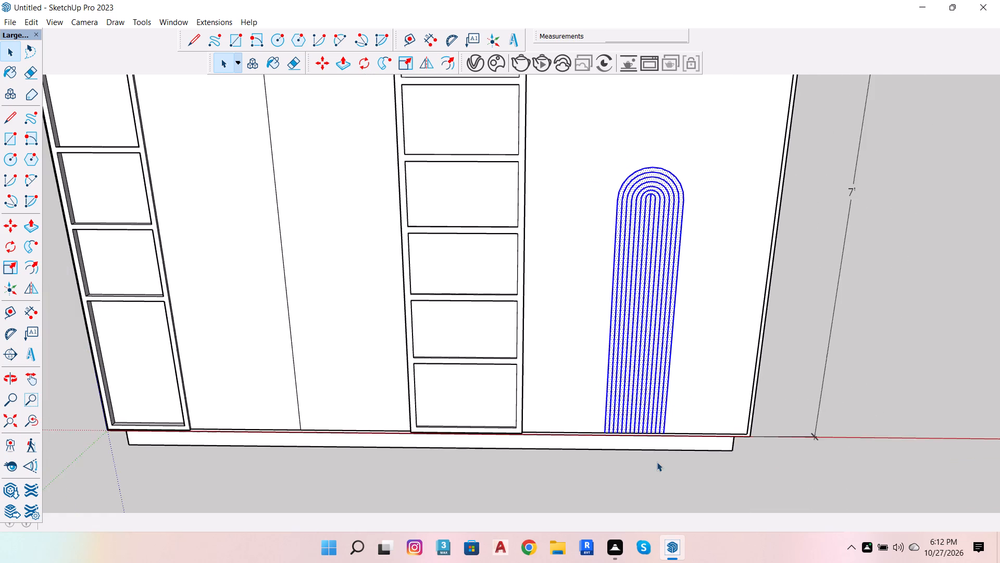
scroll(656, 462, "up", 5)
scroll(609, 436, "up", 5)
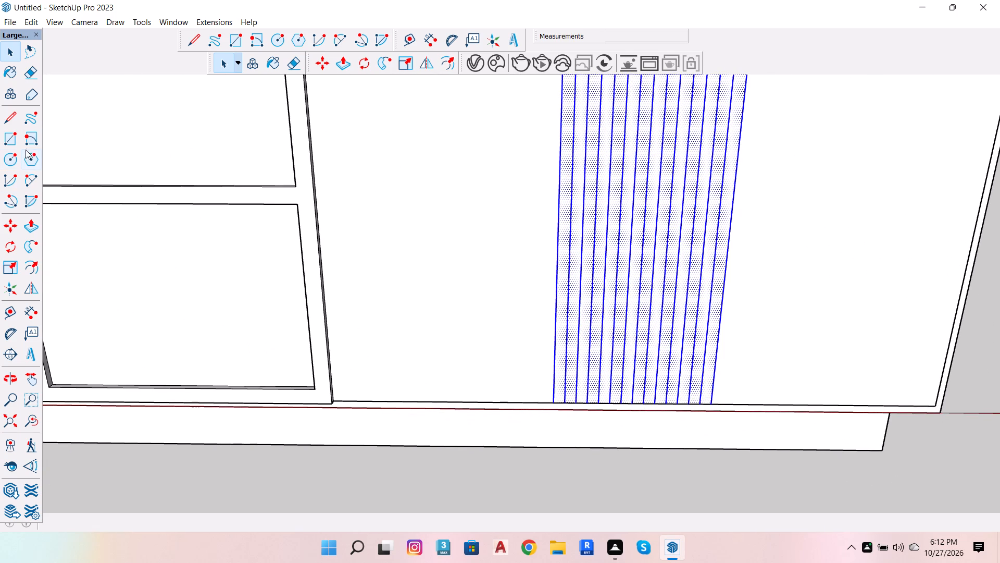
left_click(12, 229)
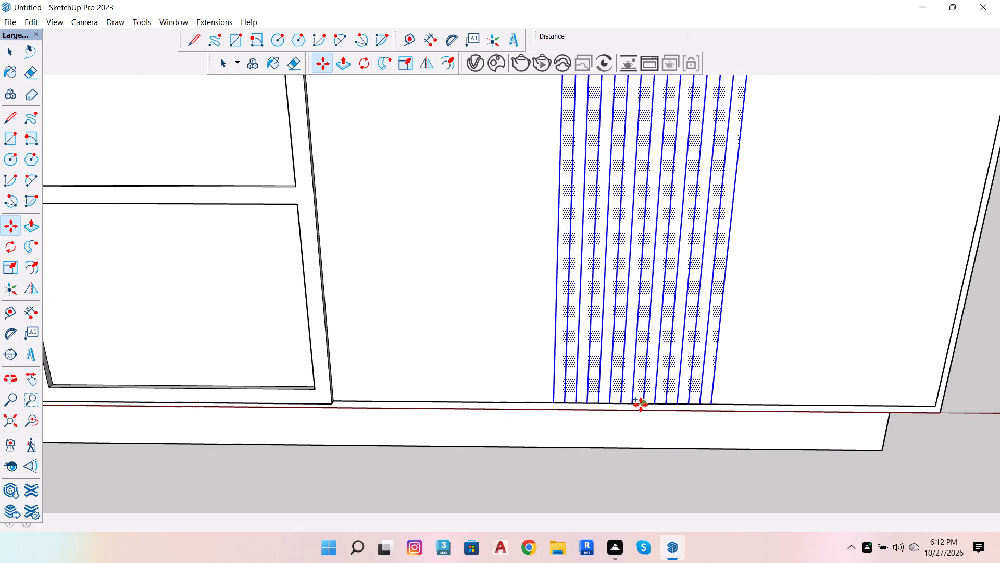
scroll(642, 418, "down", 8)
scroll(667, 89, "up", 2)
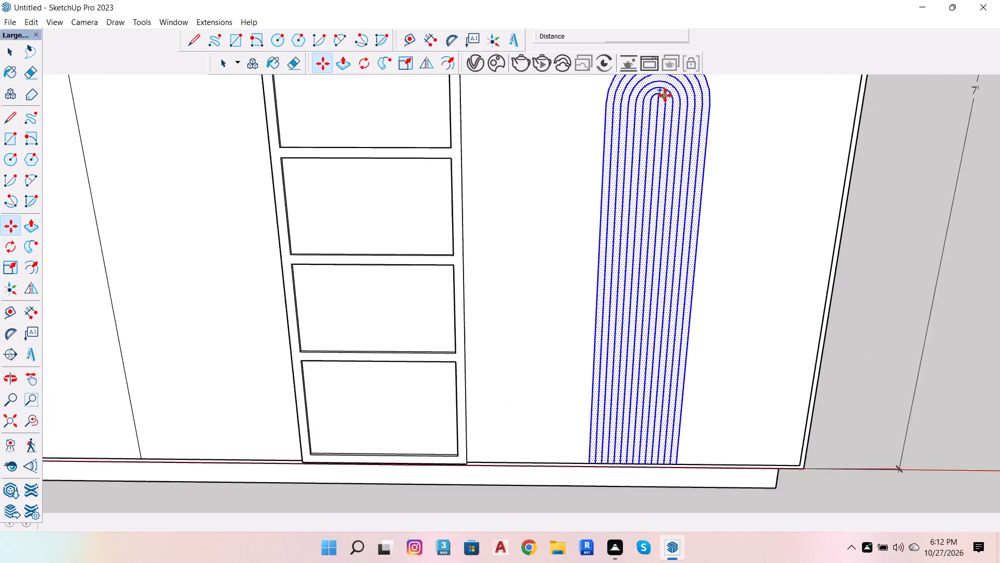
scroll(665, 95, "up", 2)
scroll(662, 173, "down", 6)
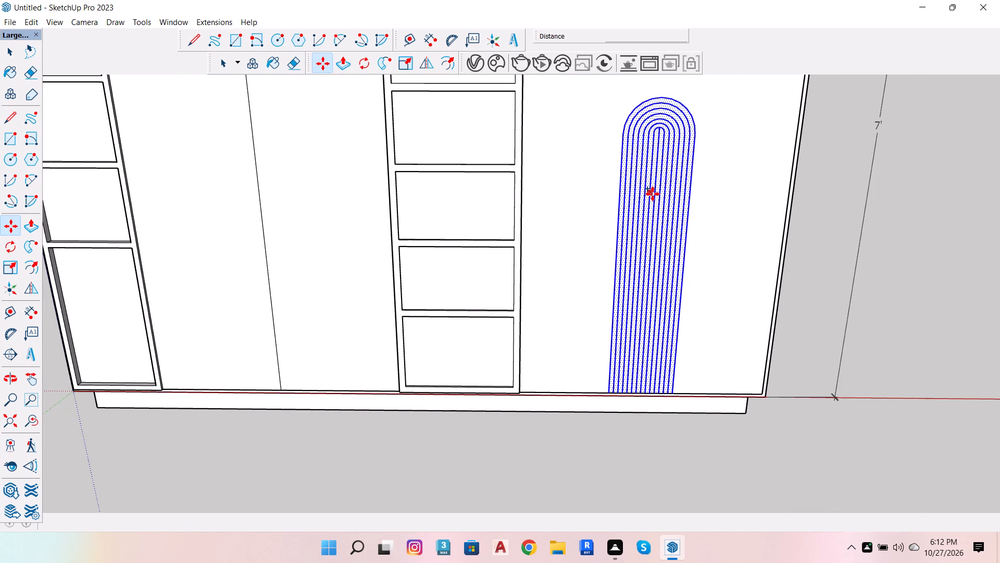
scroll(643, 401, "up", 3)
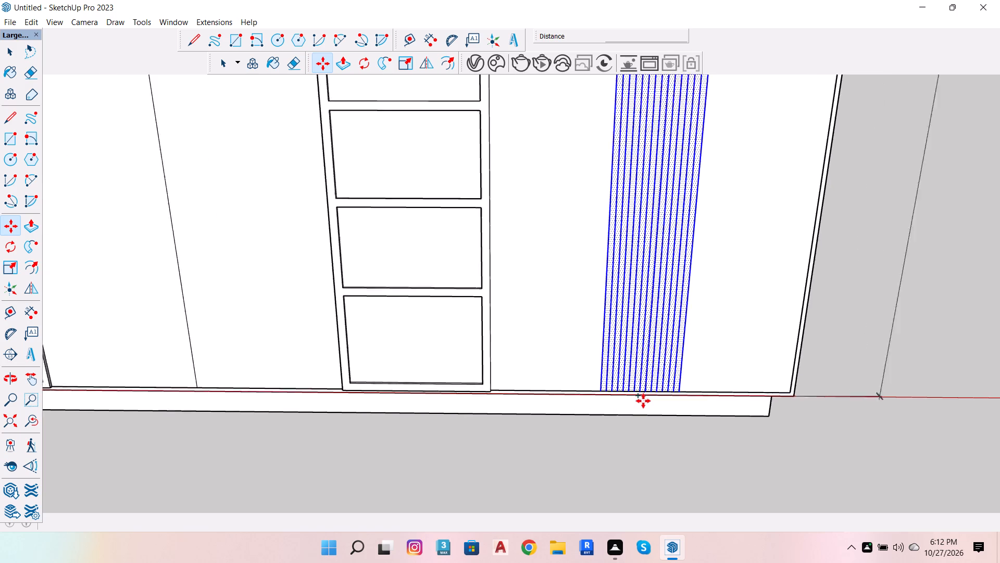
scroll(643, 401, "up", 2)
scroll(691, 396, "up", 10)
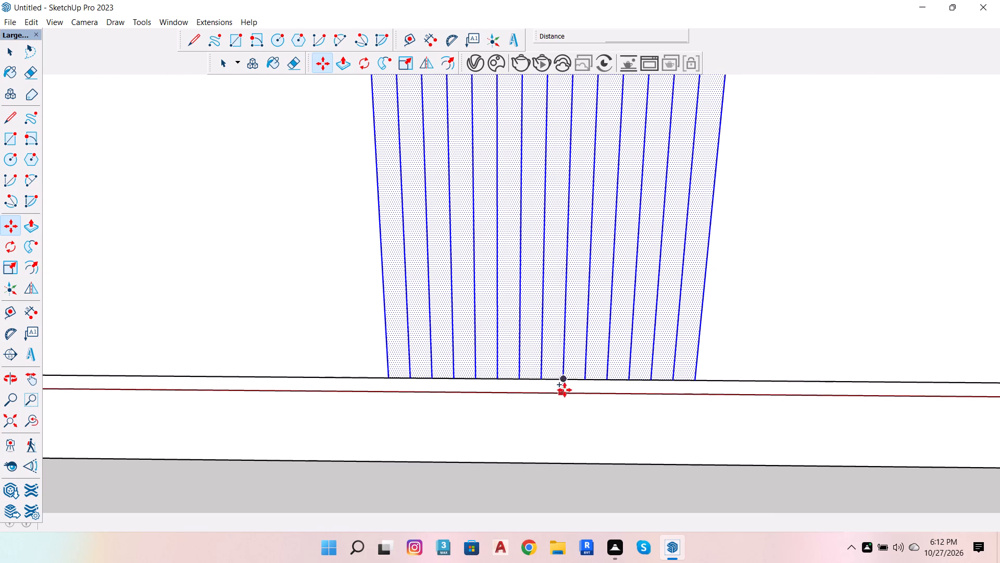
left_click(540, 377)
scroll(670, 308, "down", 5)
scroll(745, 305, "down", 12)
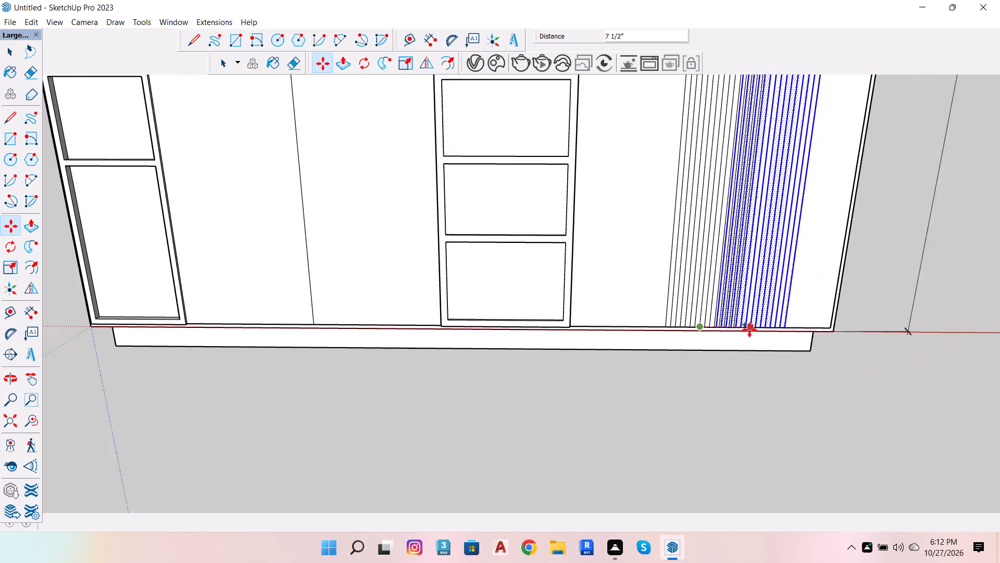
scroll(749, 334, "down", 6)
scroll(506, 337, "up", 5)
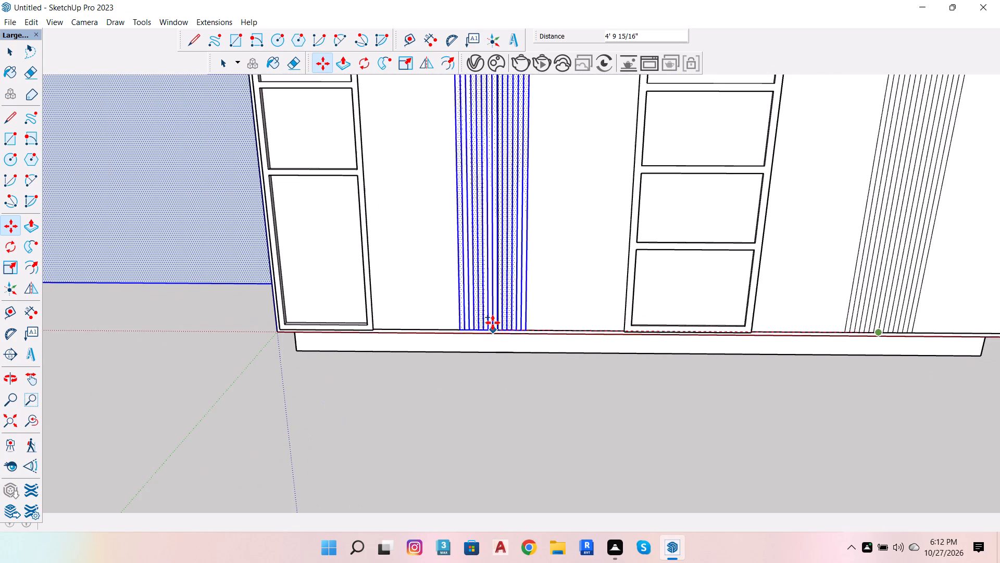
scroll(503, 332, "up", 9)
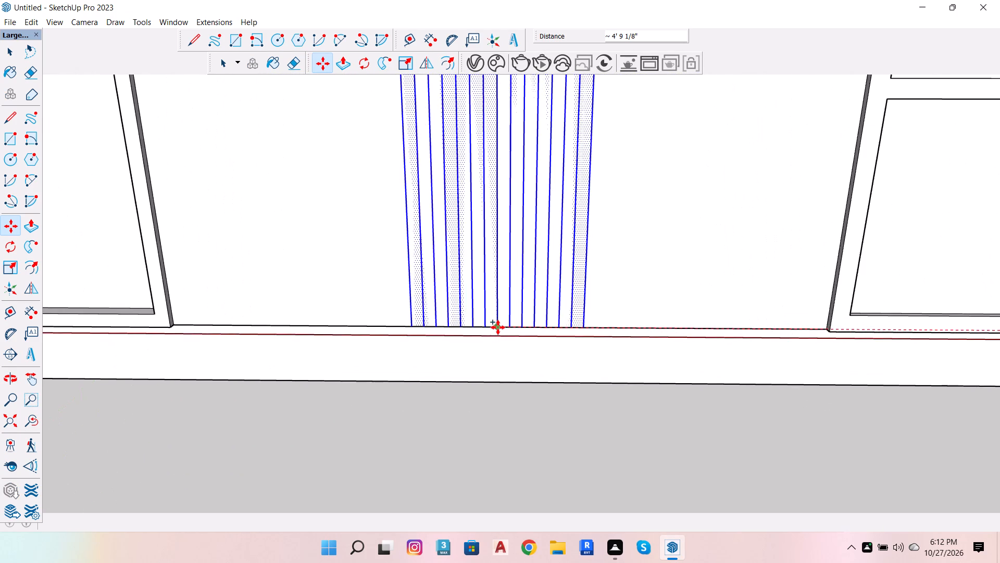
left_click(498, 327)
scroll(602, 328, "down", 6)
scroll(649, 338, "down", 12)
key("space")
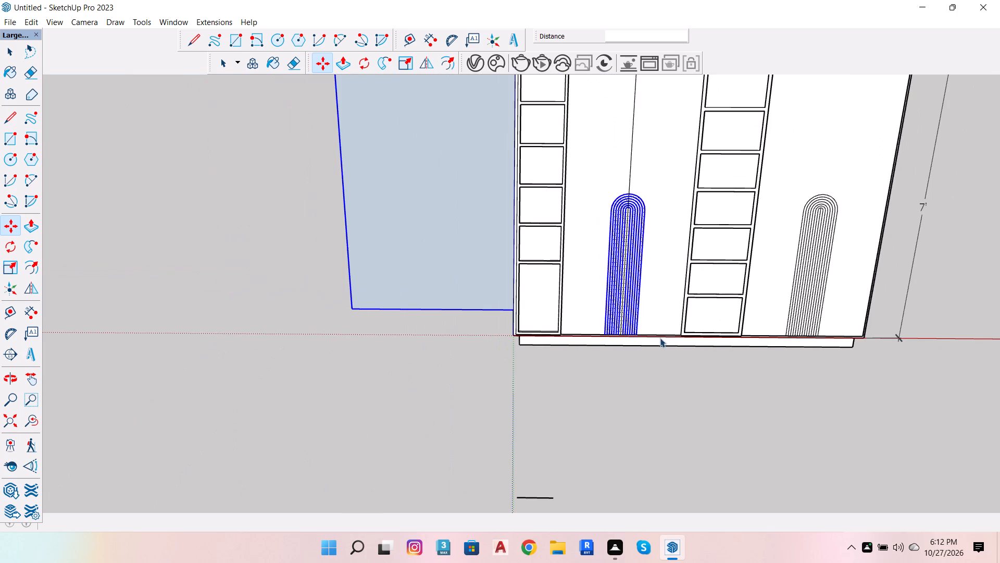
key("Escape")
key("Escape")
key("Escape")
key("Escape")
scroll(660, 407, "down", 4)
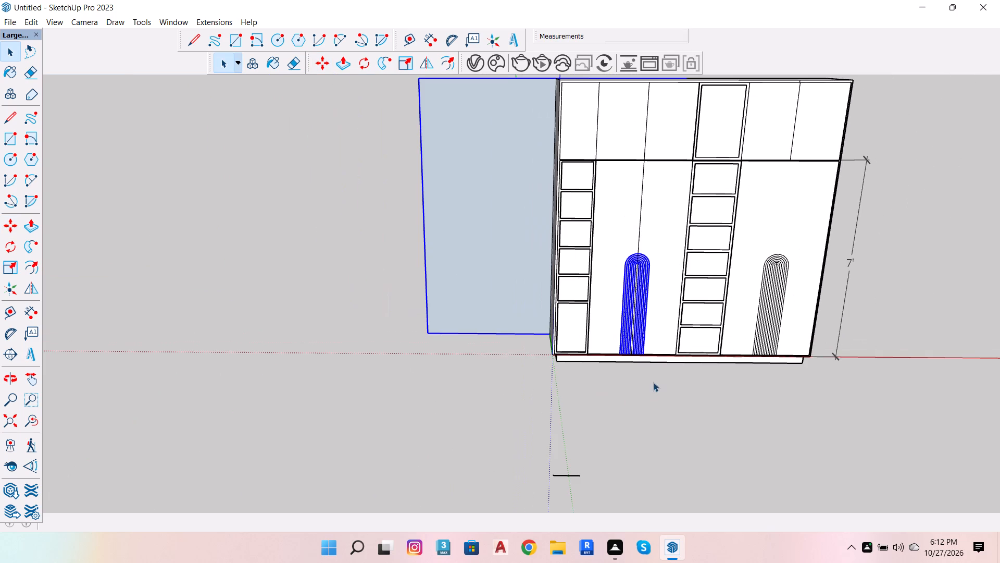
key("Escape")
key("Escape")
key("space")
left_click(636, 403)
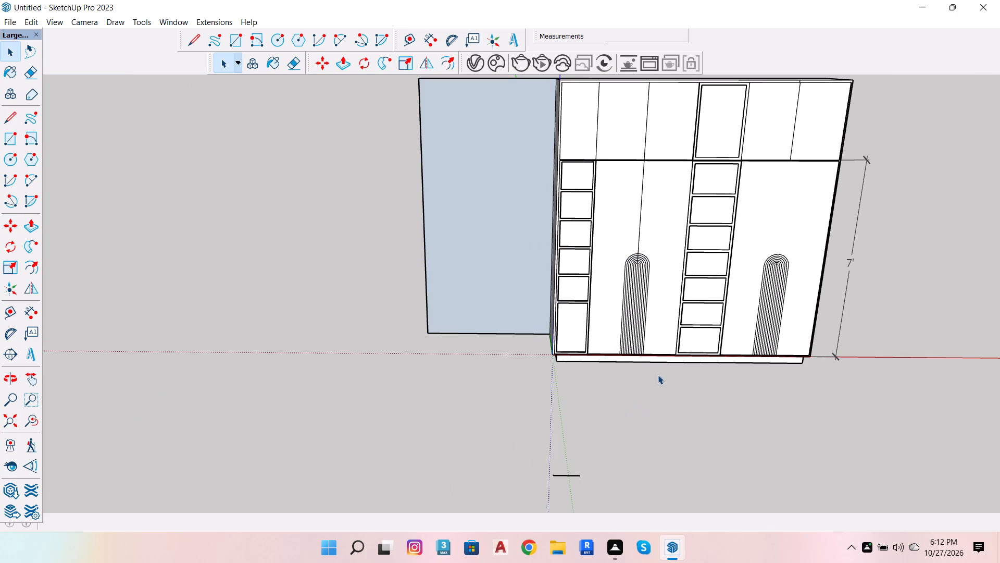
Erase the flat face that extends past the wardrobe's side at the back, including its leftover vertical edge.
key("o")
key("i")
left_click_drag(496, 375, 876, 327)
left_click_drag(287, 338, 636, 356)
key("space")
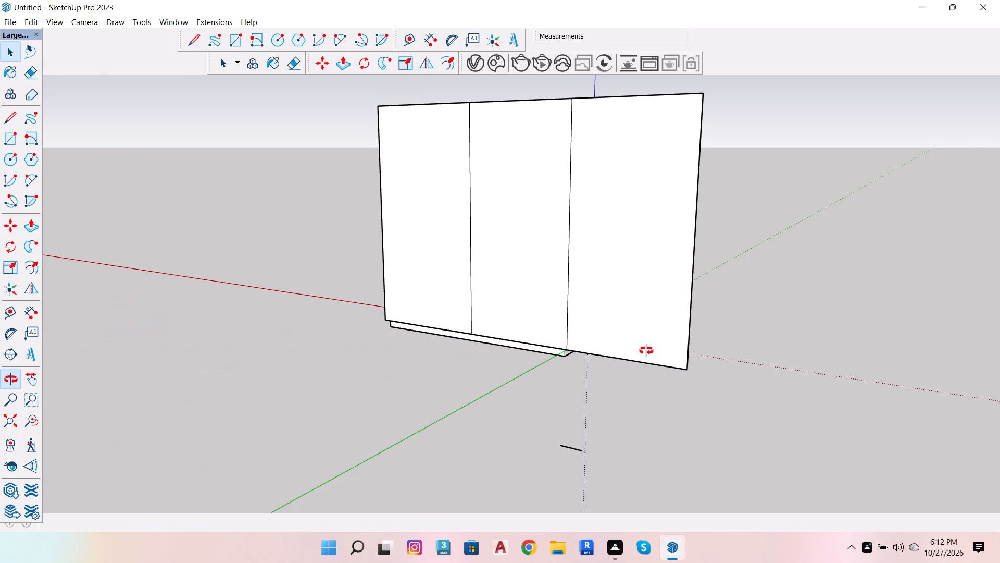
left_click(22, 69)
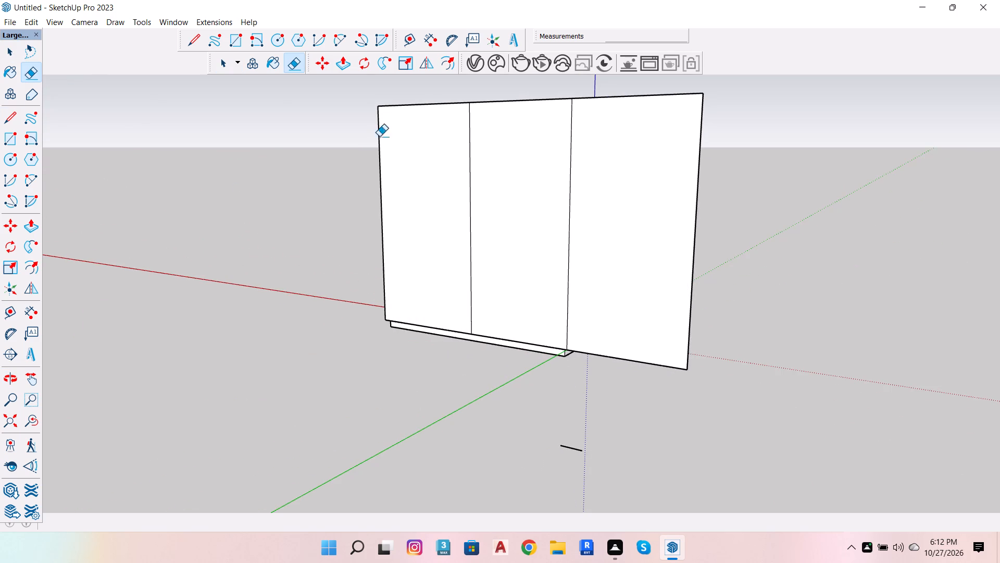
left_click_drag(612, 94, 630, 395)
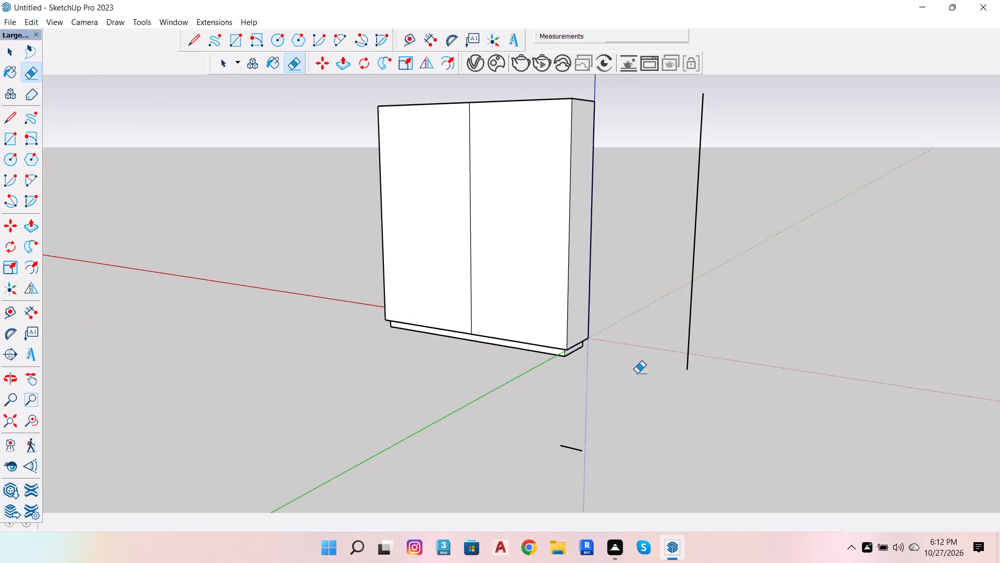
left_click_drag(696, 333, 686, 362)
Erase the vertical line dividing the wardrobe's back face and the short stray line lying off the model.
scroll(768, 417, "down", 6)
scroll(584, 322, "up", 4)
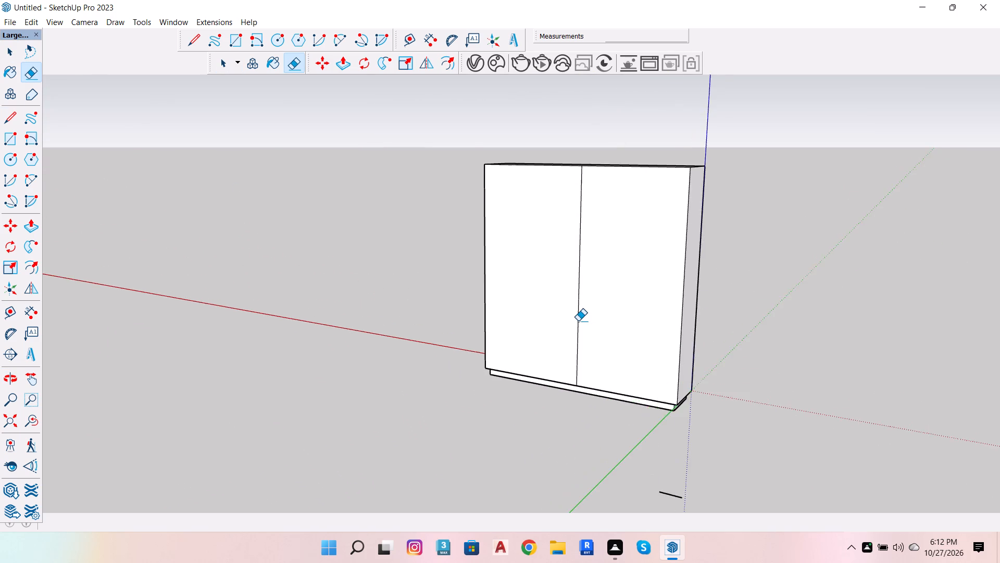
scroll(578, 321, "up", 1)
left_click_drag(576, 322, 590, 334)
scroll(541, 370, "down", 6)
scroll(614, 468, "up", 2)
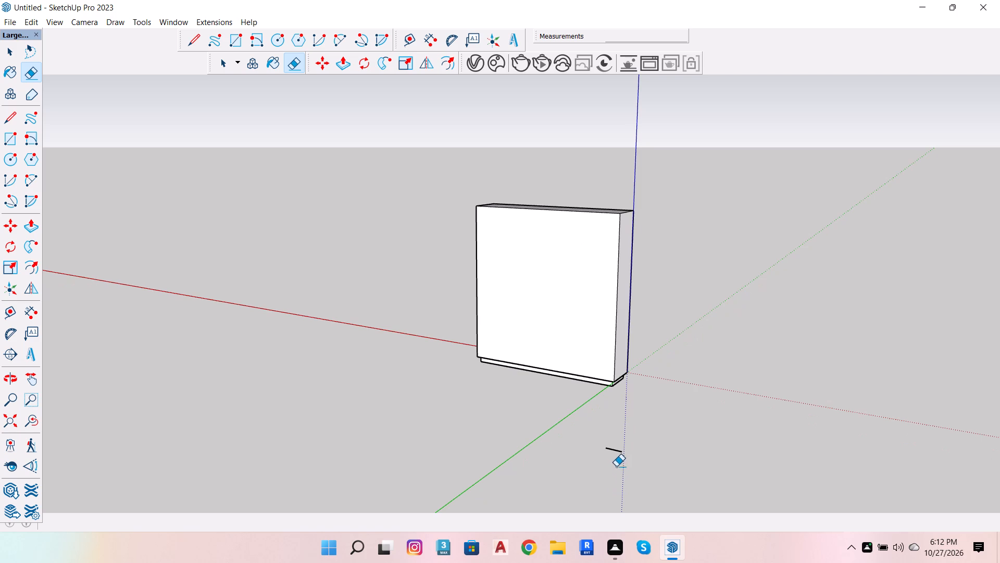
left_click_drag(616, 467, 625, 437)
Delete the vertical line above the arches on the front panel between the two shelf columns.
key("o")
left_click_drag(748, 351, 0, 431)
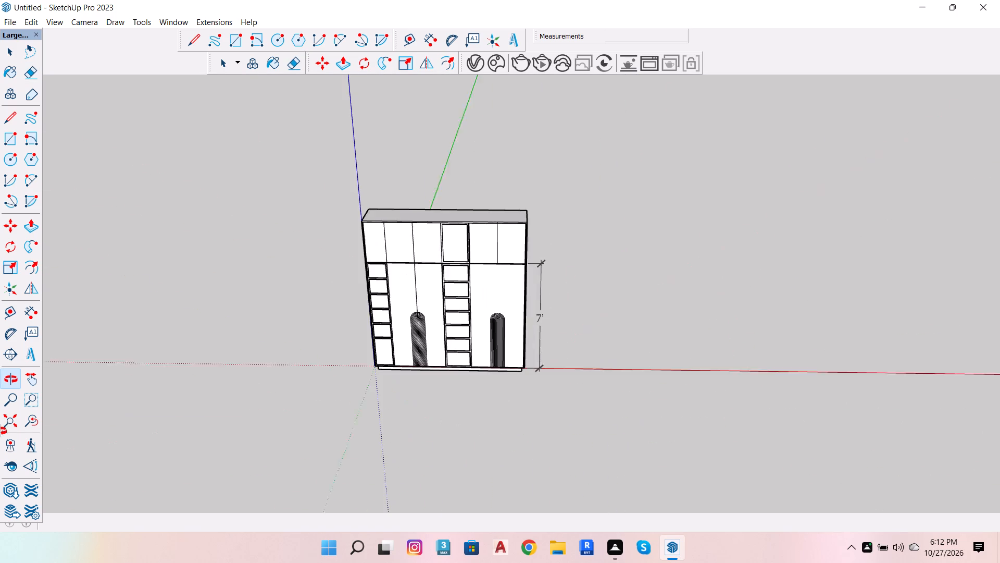
left_click_drag(0, 431, 0, 432)
scroll(407, 409, "up", 5)
scroll(397, 219, "up", 5)
key("space")
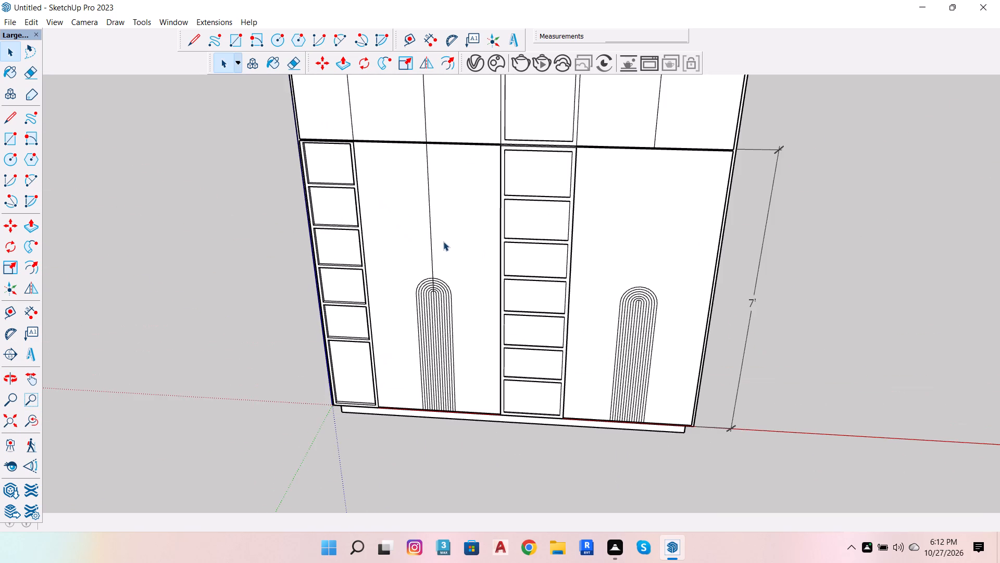
left_click(430, 231)
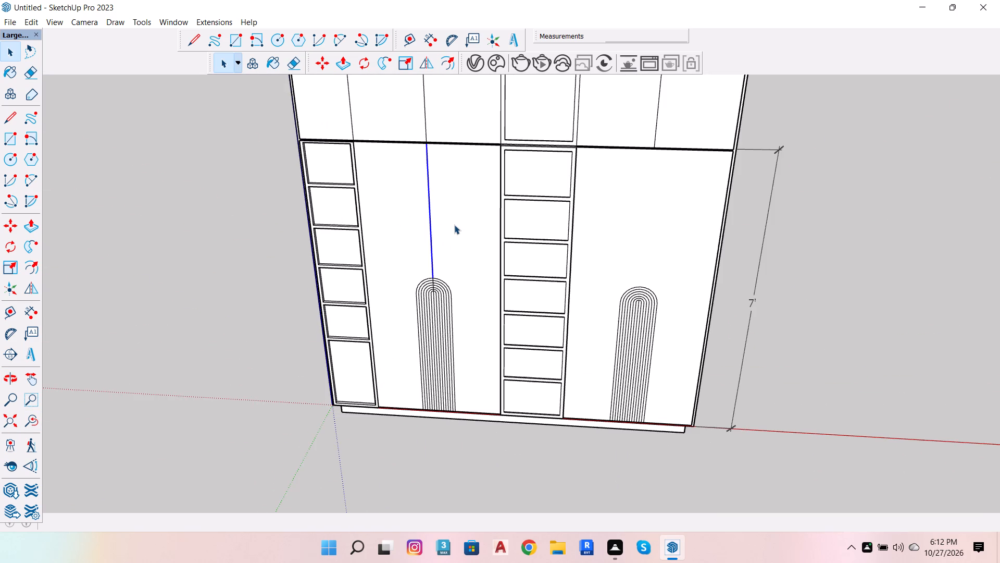
key("shift+Delete")
Erase every segment of the central vertical line inside that panel's arches, from the outermost arch through the innermost one.
scroll(408, 265, "up", 10)
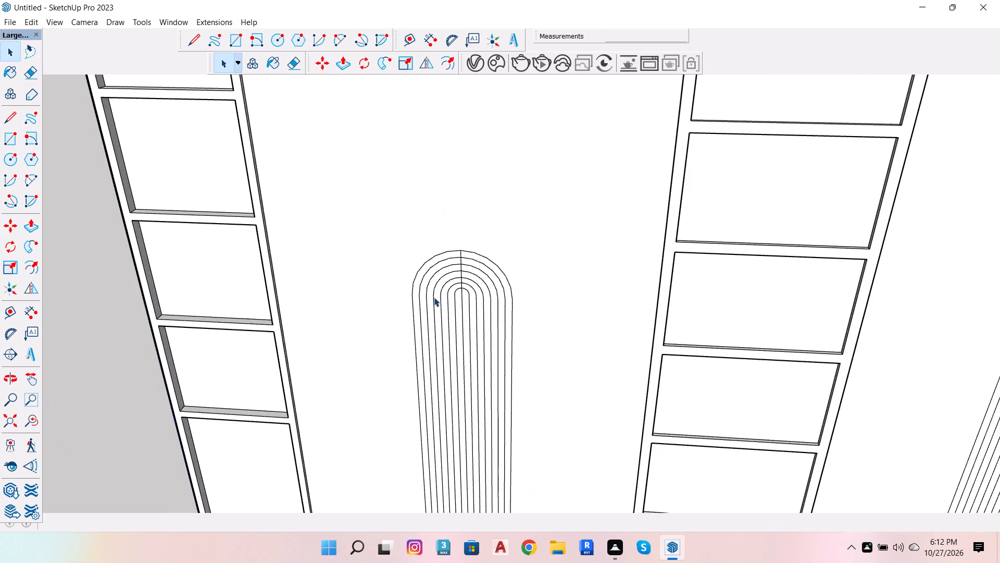
scroll(434, 297, "up", 5)
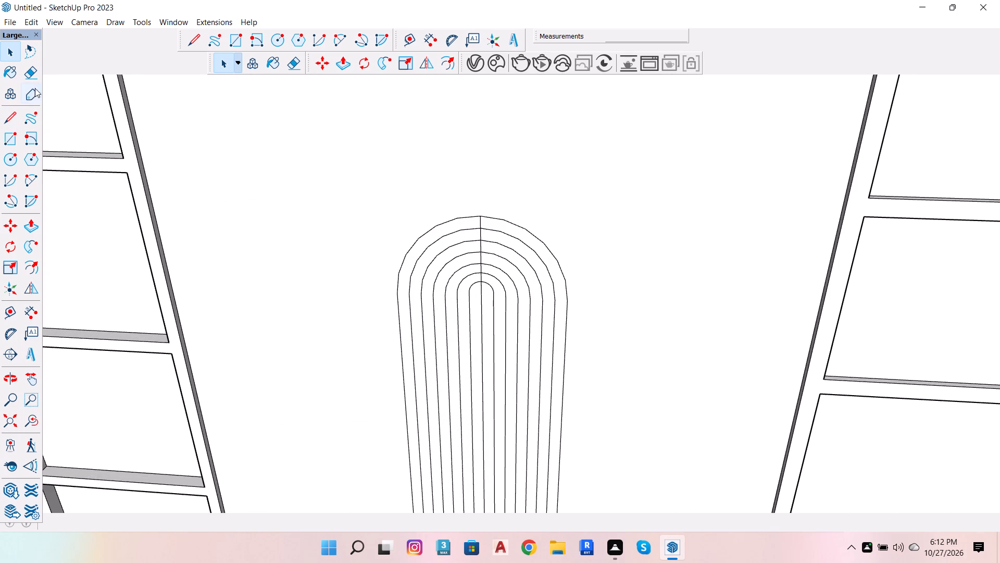
left_click(28, 75)
scroll(500, 248, "up", 7)
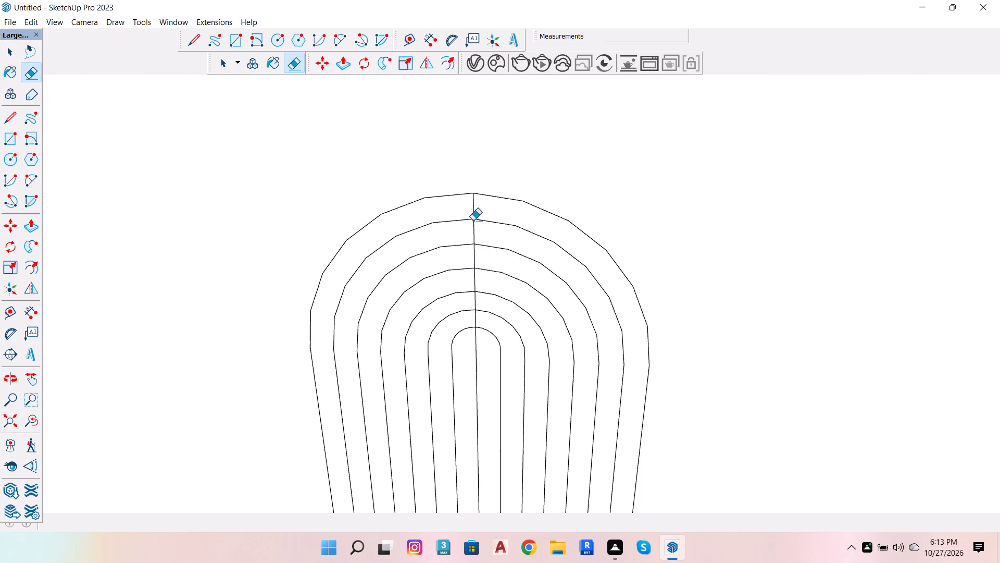
left_click_drag(469, 214, 474, 212)
left_click_drag(460, 239, 480, 238)
left_click_drag(469, 263, 489, 262)
left_click_drag(472, 286, 489, 286)
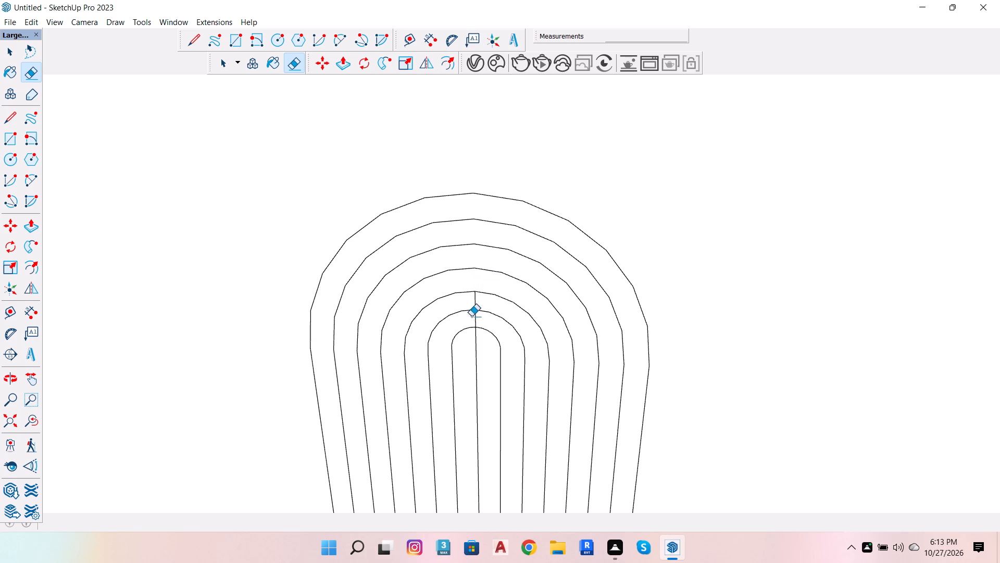
left_click_drag(470, 302, 482, 305)
left_click_drag(473, 319, 483, 320)
scroll(511, 268, "down", 4)
scroll(489, 354, "down", 2)
left_click(488, 354)
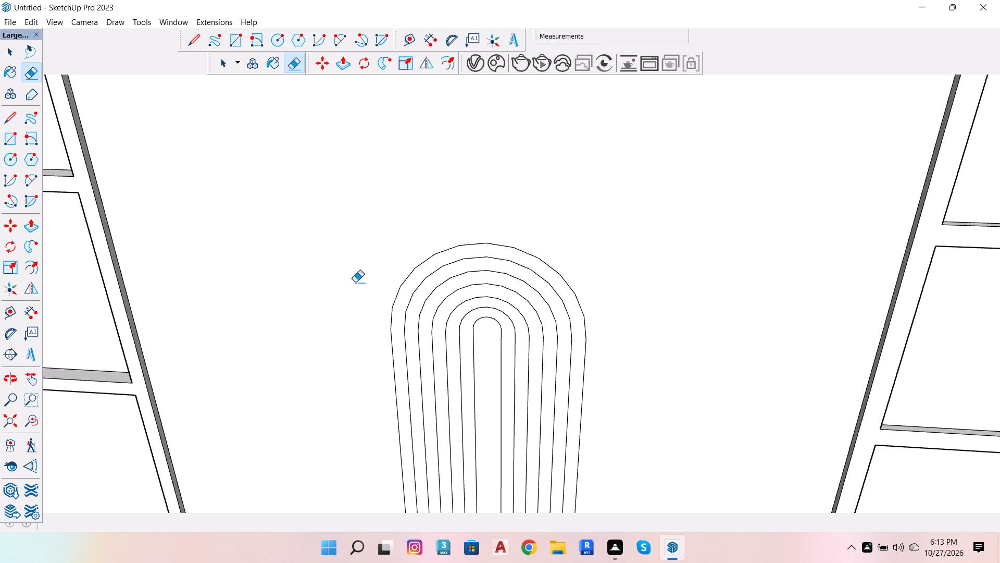
Erase the central vertical line inside the innermost arch on the other panel.
scroll(323, 268, "down", 12)
scroll(809, 312, "up", 4)
scroll(767, 309, "up", 3)
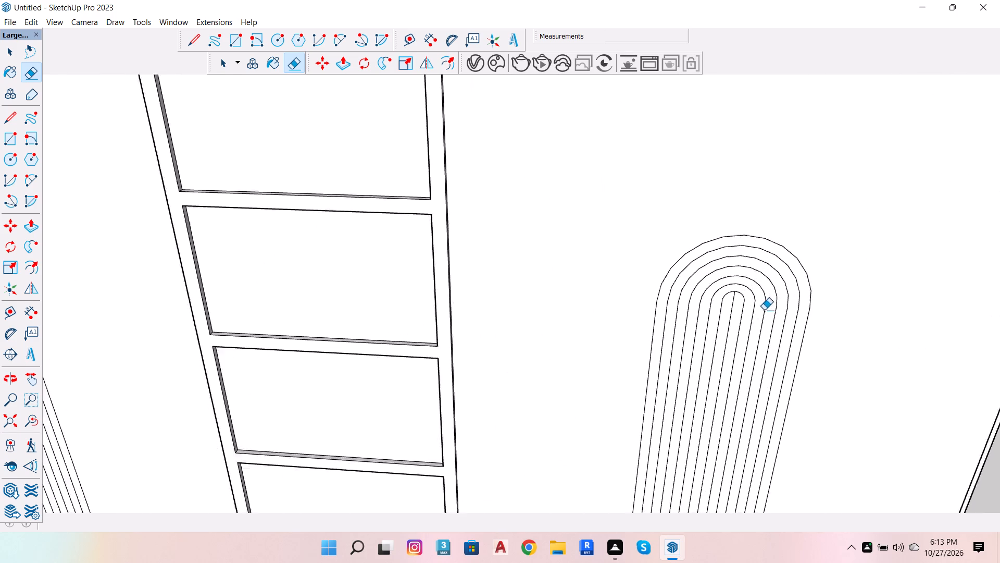
scroll(764, 310, "up", 5)
left_click(727, 308)
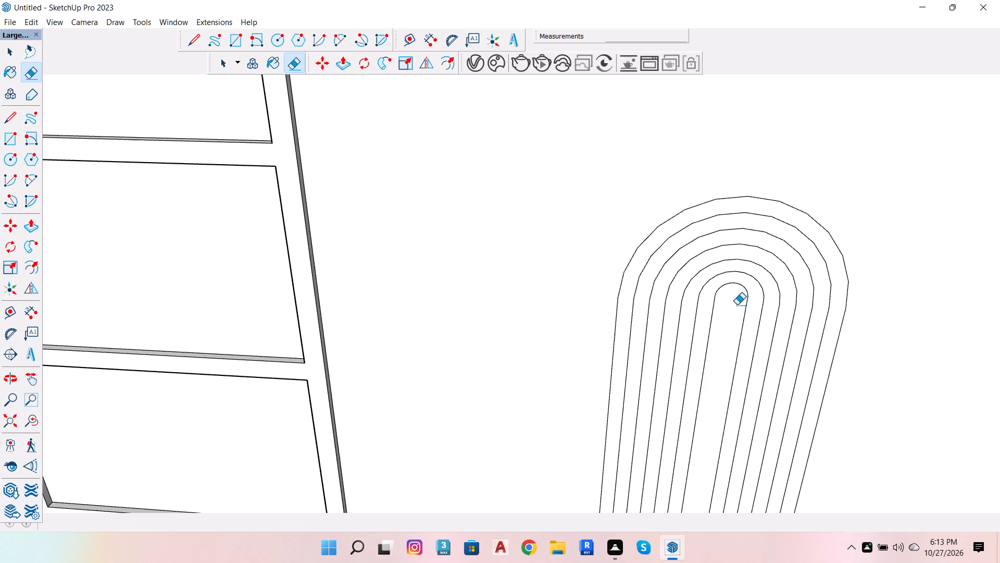
Push/Pull the outermost arched band on the panel between the shelf columns outward by 1".
scroll(747, 289, "down", 6)
scroll(670, 279, "down", 13)
key("space")
scroll(479, 332, "up", 8)
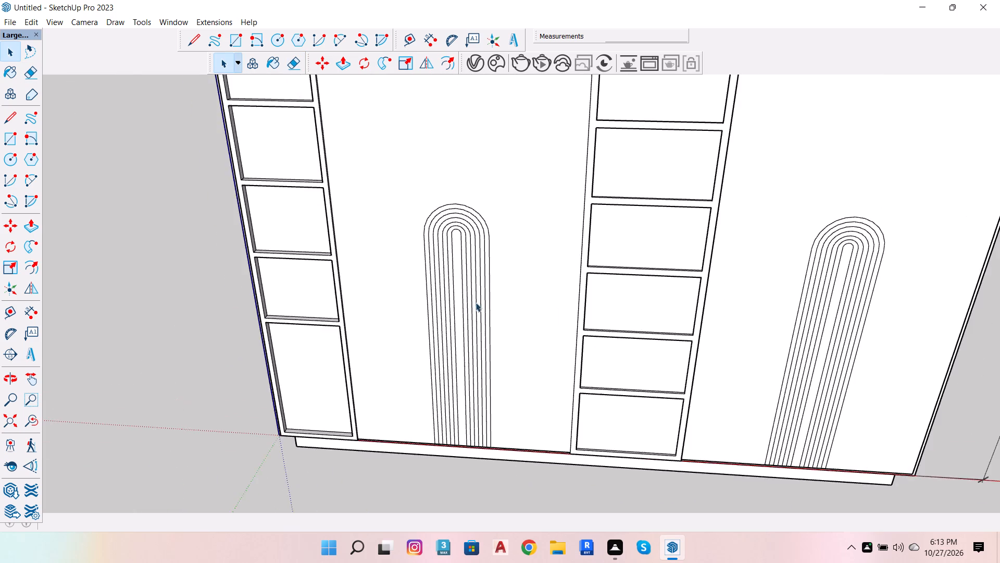
scroll(476, 302, "up", 4)
left_click(495, 298)
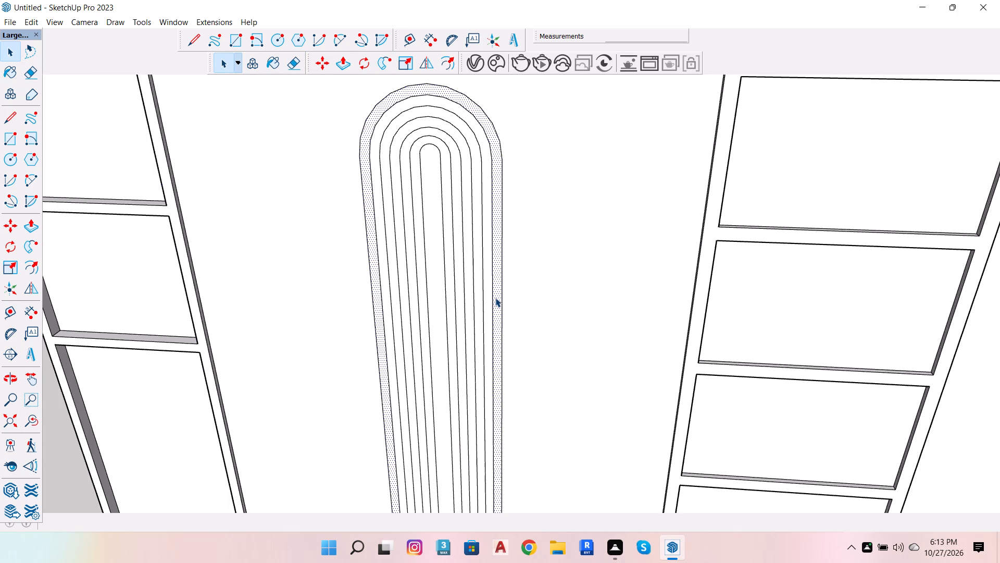
key("p")
left_click(495, 298)
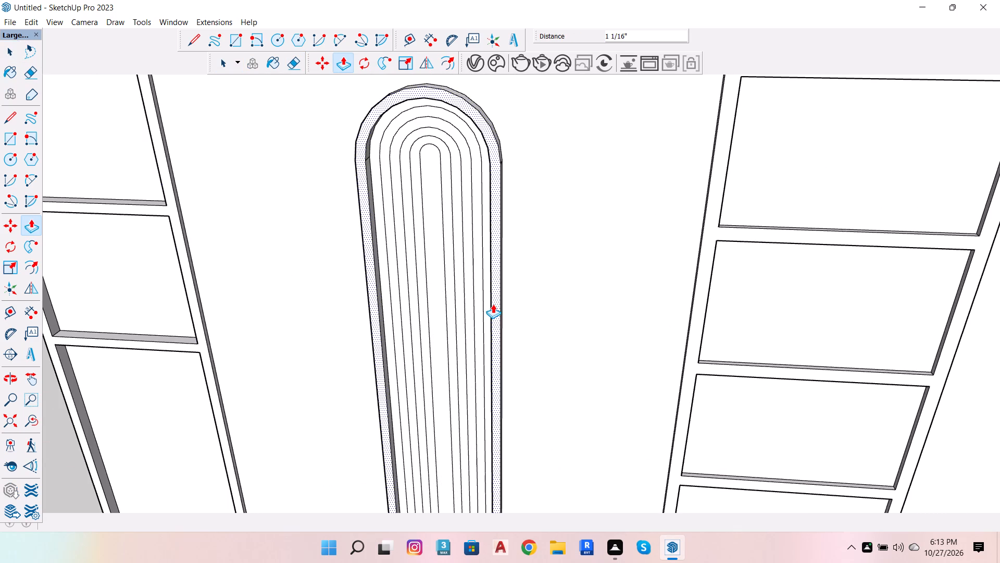
key("1")
key("Return")
Pull out the third and fifth arched bands and the innermost strip of the same pattern by 1", matching the outermost band.
scroll(479, 232, "up", 4)
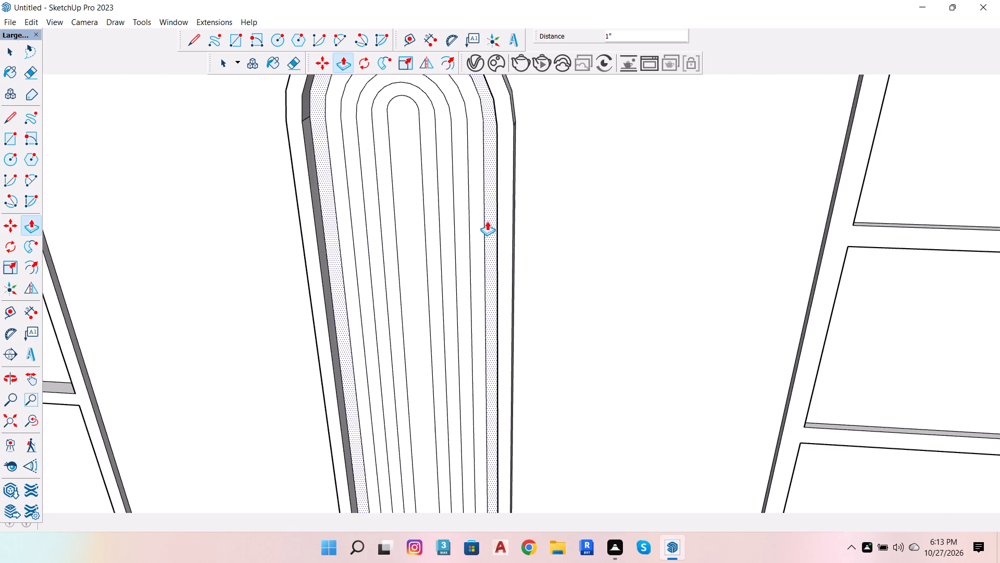
scroll(487, 221, "up", 4)
scroll(801, 241, "down", 2)
key("o")
left_click_drag(599, 299, 617, 300)
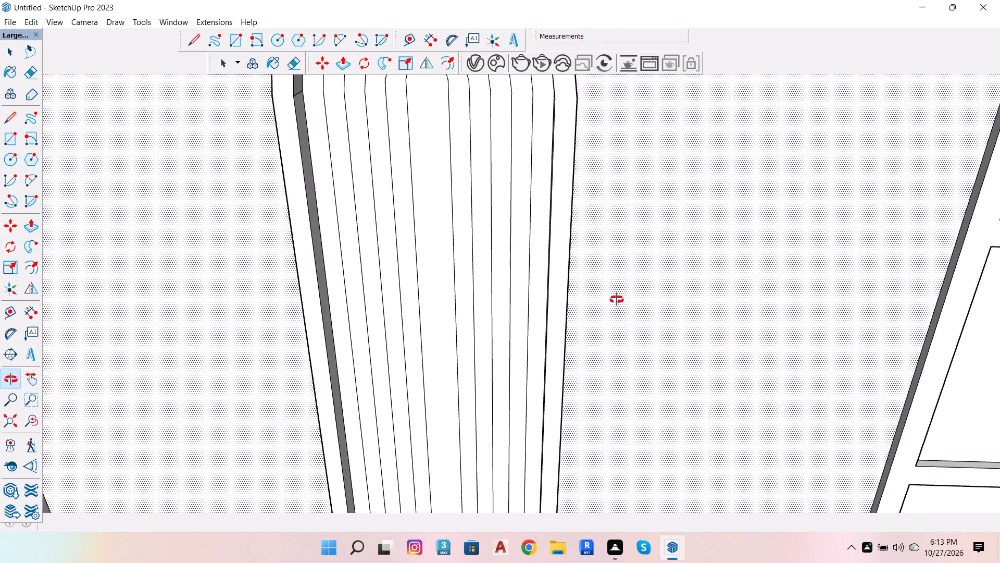
left_click_drag(617, 300, 630, 296)
key("space")
scroll(542, 306, "up", 3)
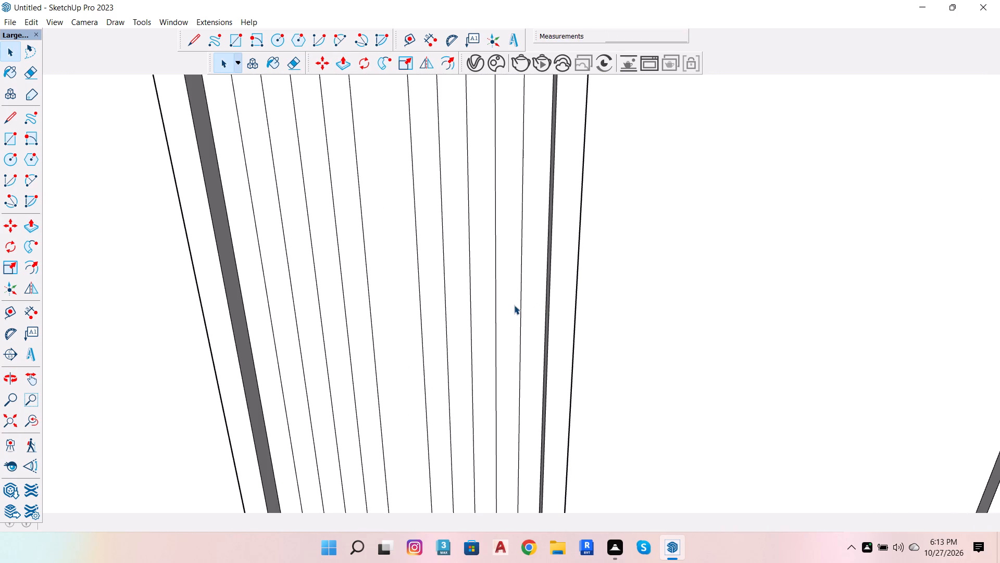
key("p")
left_click(508, 293)
left_click(558, 338)
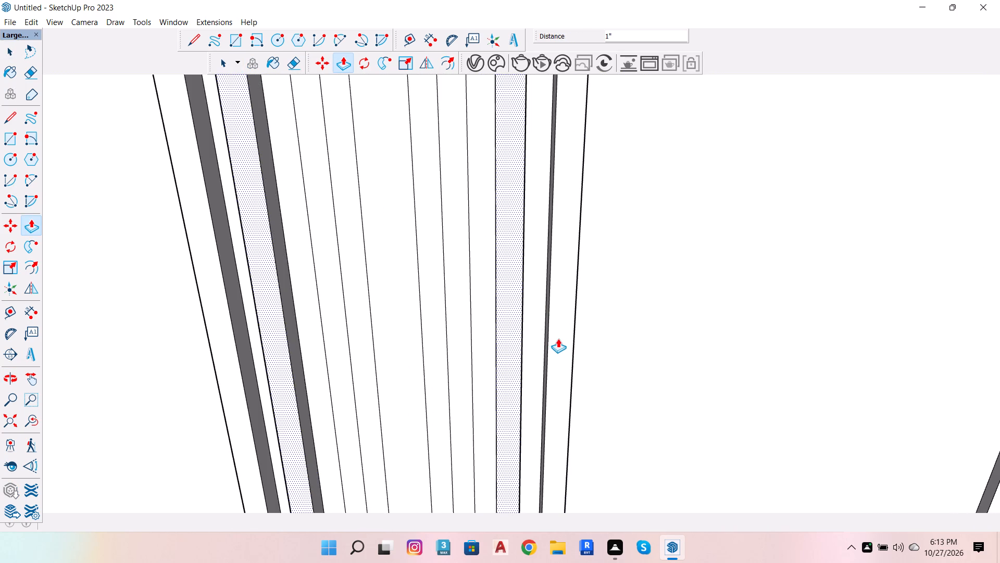
left_click(463, 346)
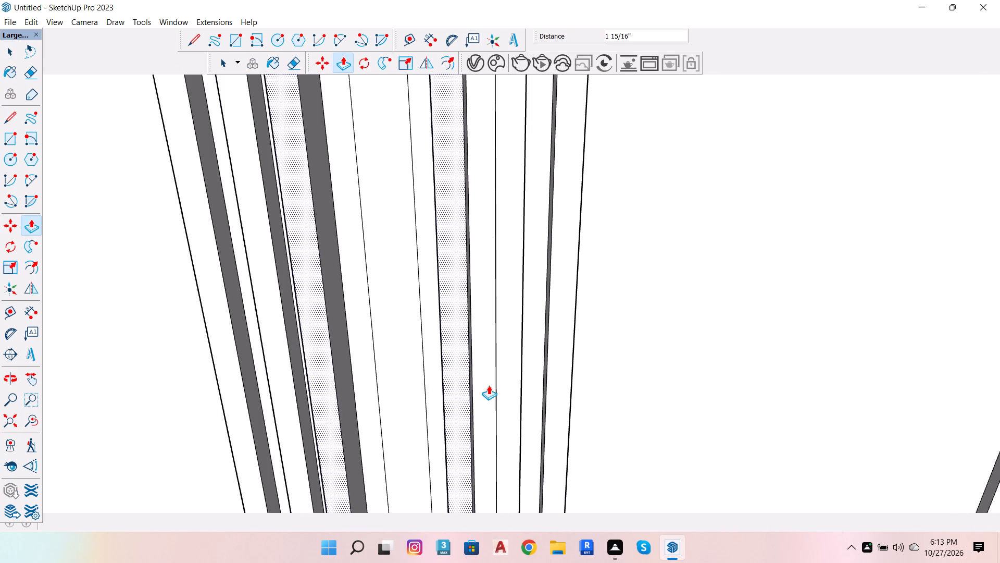
left_click(497, 385)
left_click(406, 403)
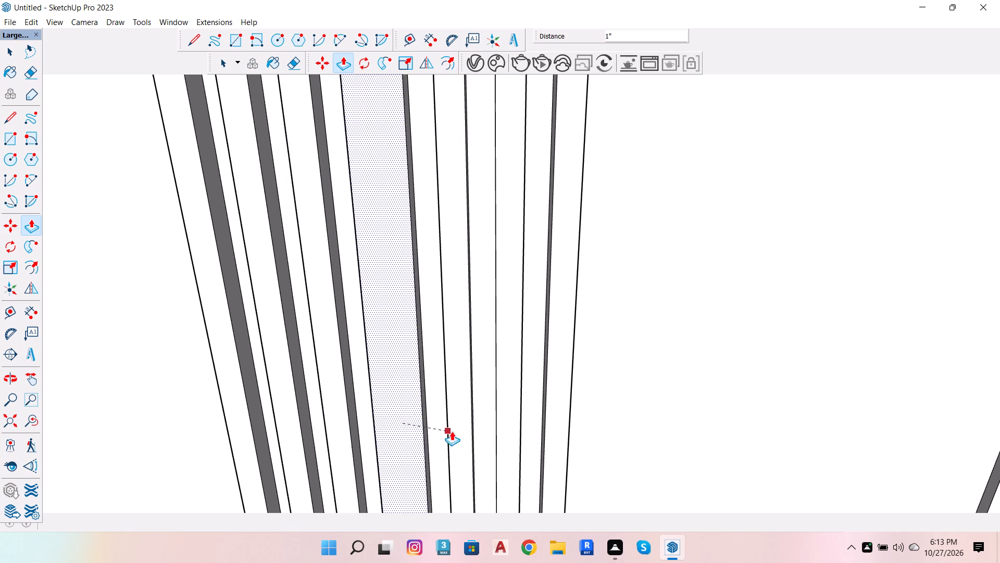
left_click(457, 430)
Push/Pull the outermost arched band on the other panel outward by 1".
scroll(326, 397, "down", 10)
scroll(443, 363, "down", 6)
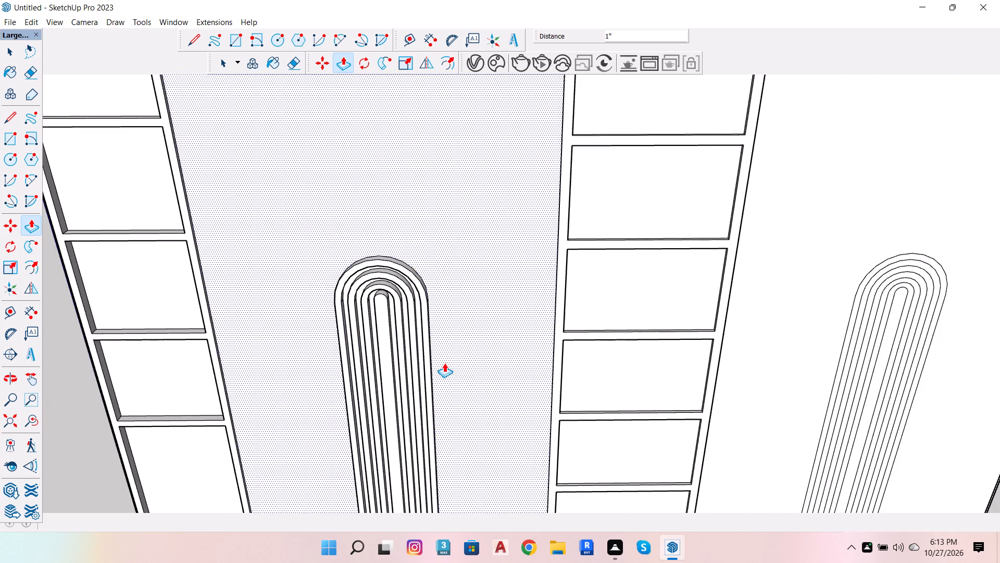
scroll(554, 374, "down", 3)
key("space")
scroll(799, 363, "up", 4)
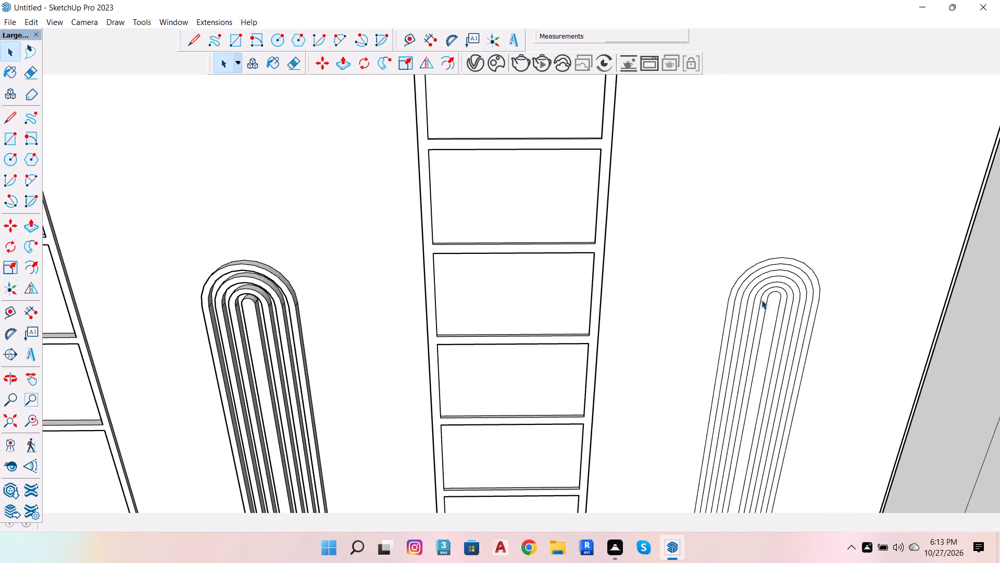
scroll(761, 300, "up", 5)
left_click(724, 299)
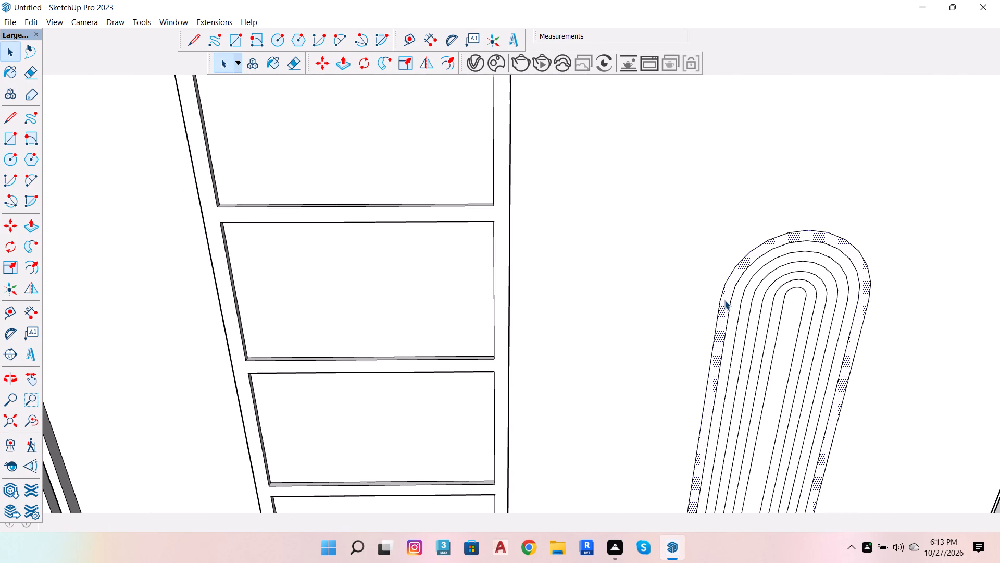
key("p")
left_click(724, 300)
key("1")
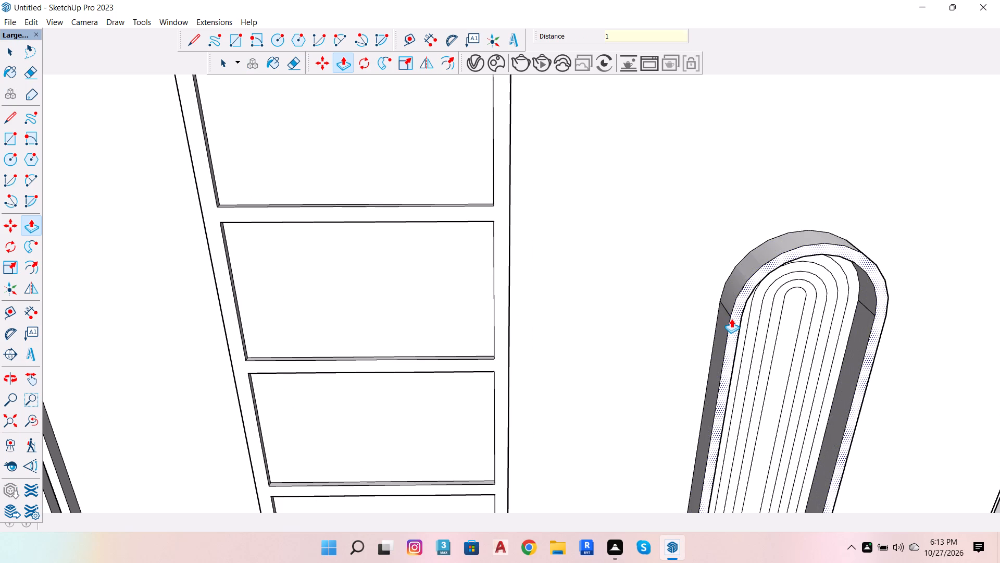
key("Return")
Pull out the third and fifth bands and the innermost strip of this second arched pattern by 1", level with its outermost band.
scroll(746, 310, "up", 15)
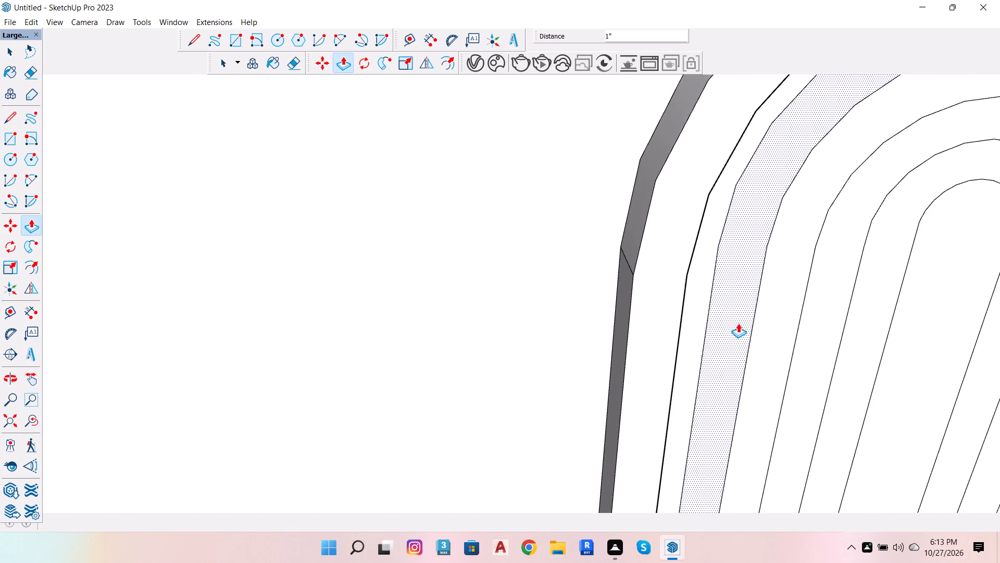
scroll(627, 330, "up", 4)
scroll(291, 260, "down", 12)
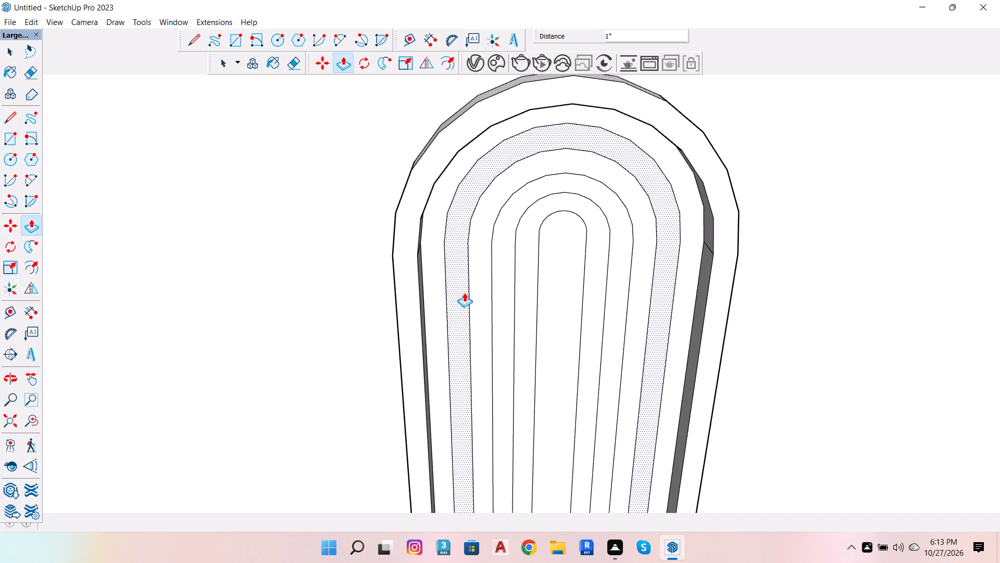
left_click(459, 297)
left_click(418, 319)
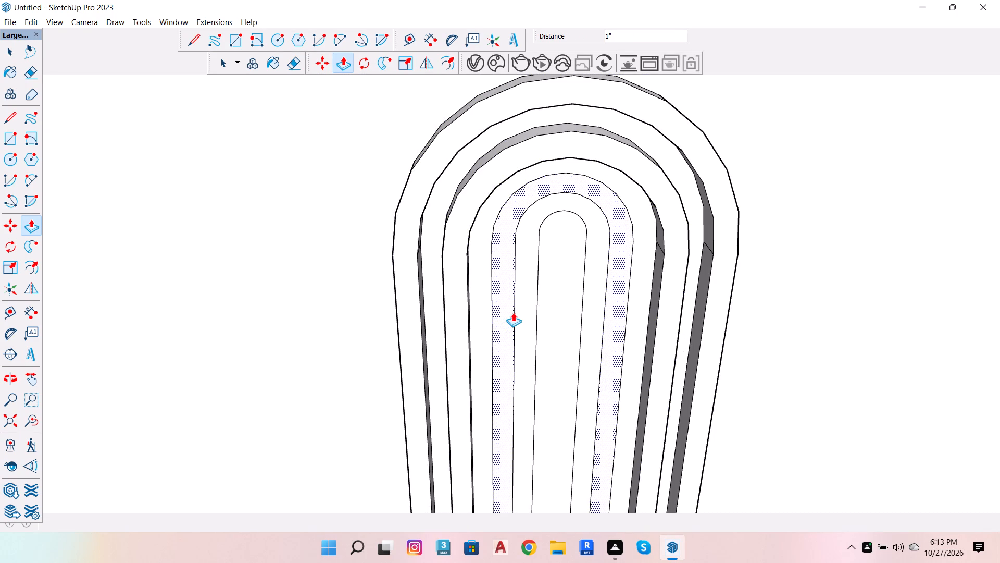
left_click(502, 313)
left_click(466, 337)
left_click(555, 332)
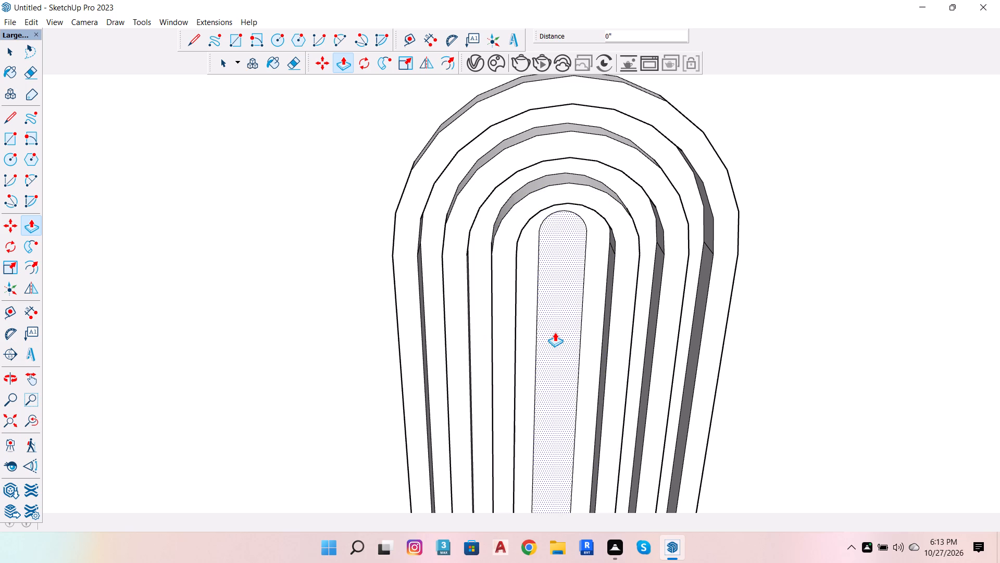
left_click(512, 354)
scroll(466, 321, "down", 6)
key("space")
scroll(526, 282, "down", 3)
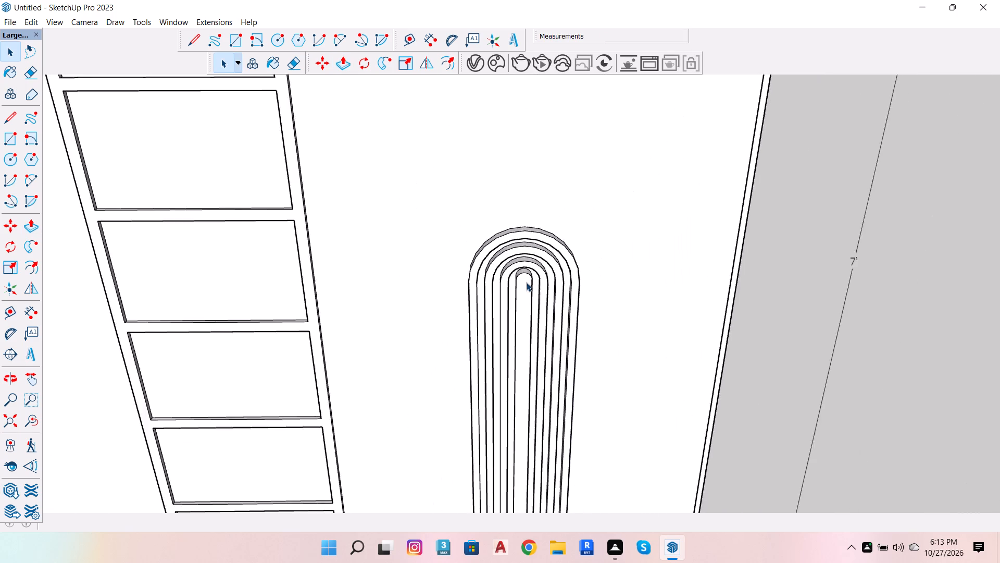
Examine the raised arched patterns and the whole wardrobe from close up, below and at an angle.
scroll(526, 282, "down", 15)
scroll(551, 438, "up", 9)
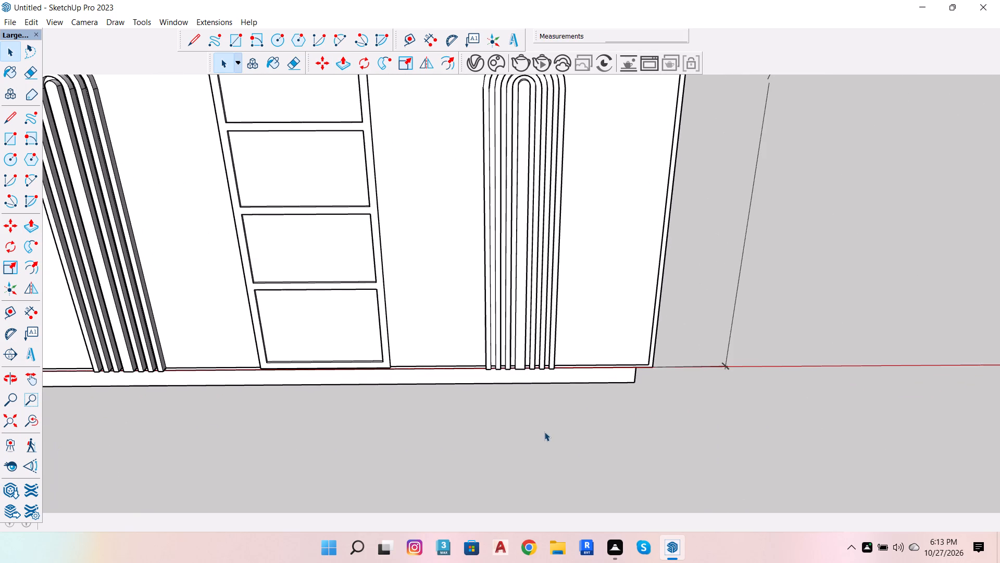
key("o")
left_click_drag(526, 311, 294, 462)
scroll(530, 285, "down", 3)
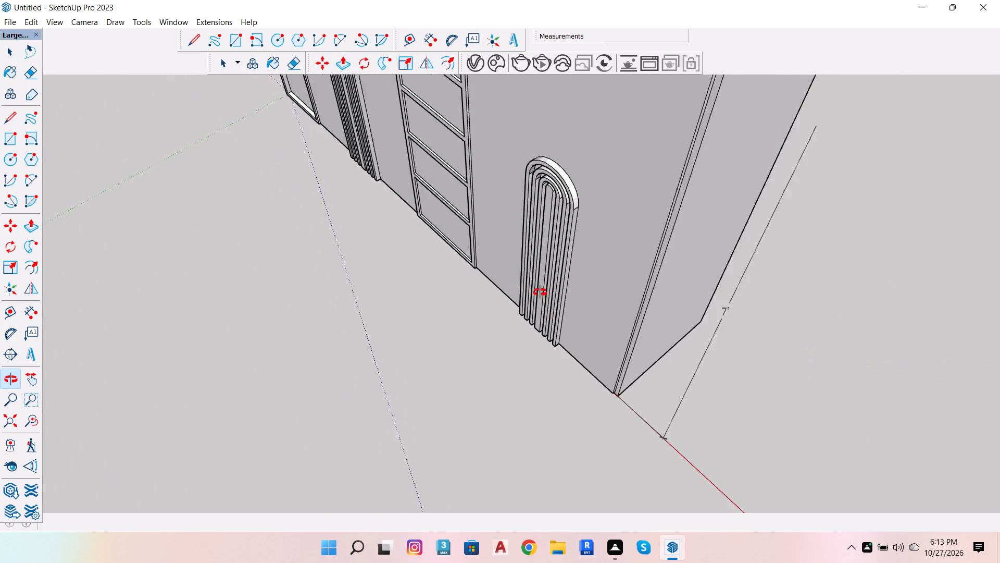
scroll(540, 292, "down", 2)
scroll(571, 332, "down", 12)
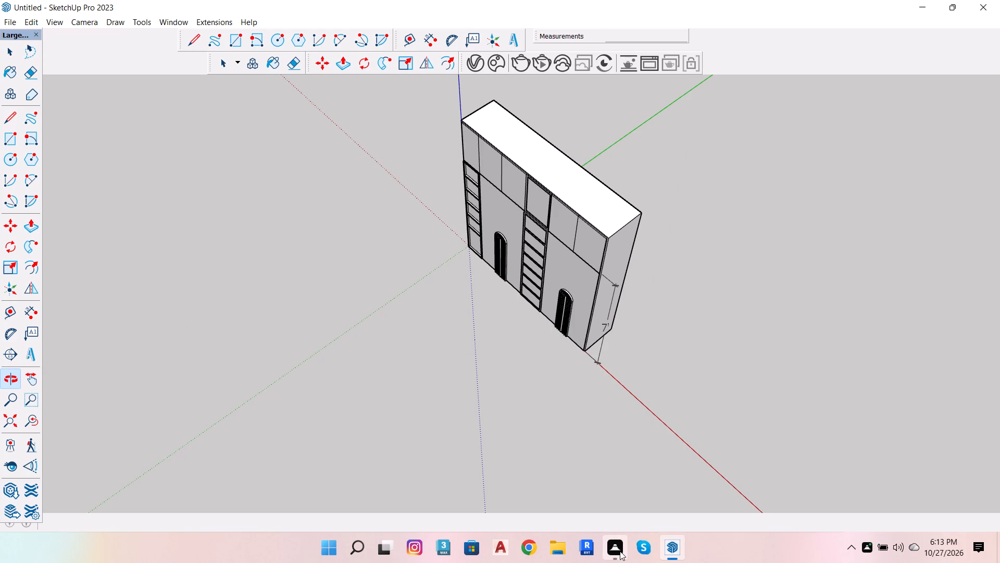
scroll(622, 191, "down", 2)
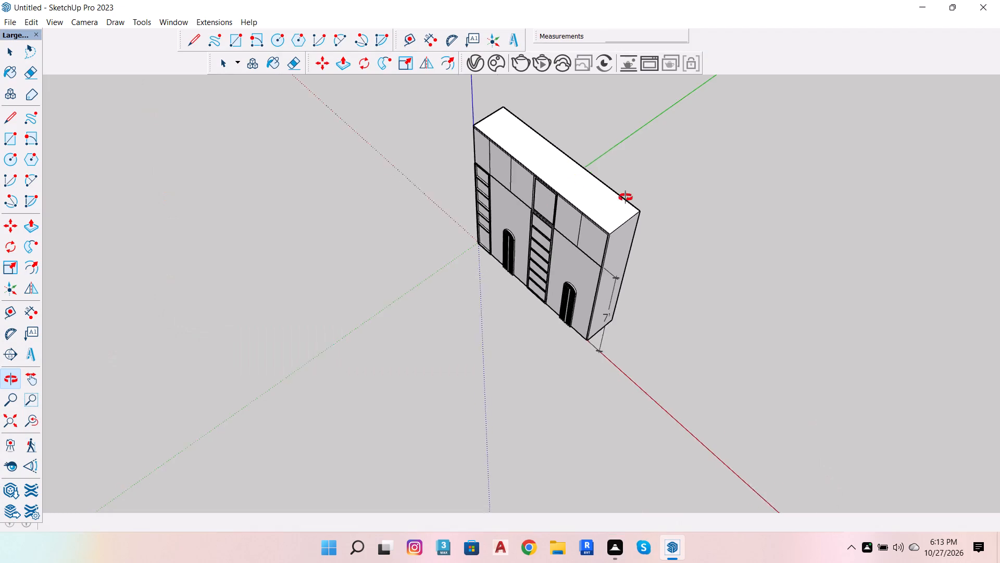
scroll(626, 198, "down", 2)
Erase the existing 7' height dimension beside the wardrobe.
left_click_drag(535, 263, 660, 243)
scroll(630, 274, "up", 4)
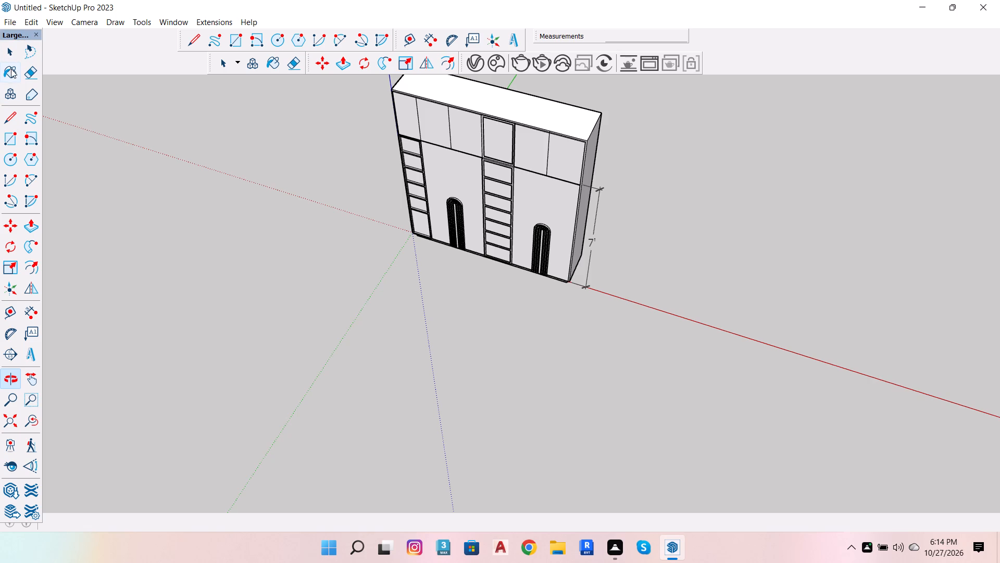
left_click(29, 70)
left_click_drag(608, 189, 587, 234)
Dimension the width of the first upper door, above the narrow end shelf column, with the dimension placed above the wardrobe.
scroll(642, 201, "down", 5)
scroll(402, 209, "down", 1)
scroll(401, 210, "up", 5)
scroll(605, 167, "up", 3)
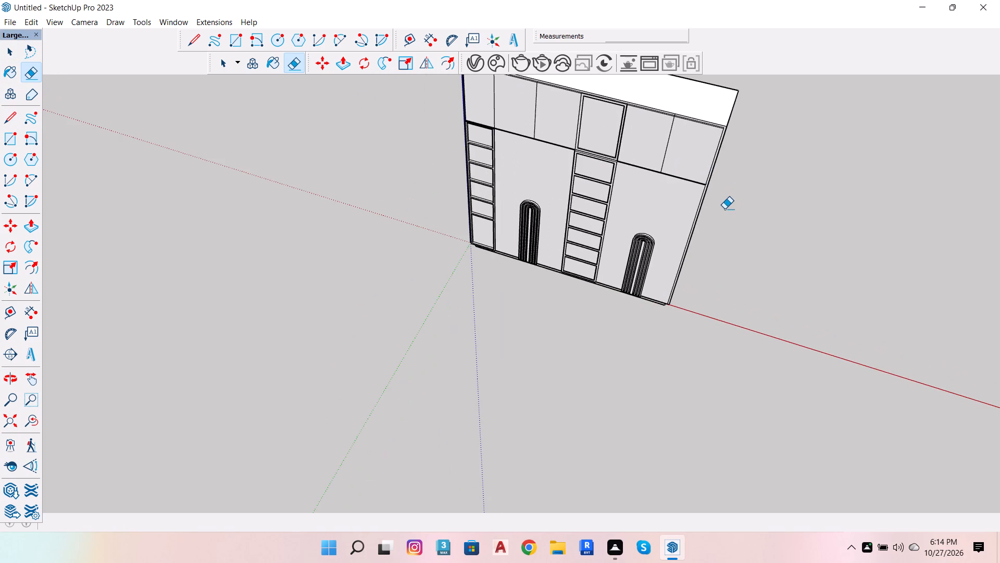
scroll(645, 163, "up", 5)
scroll(703, 269, "down", 5)
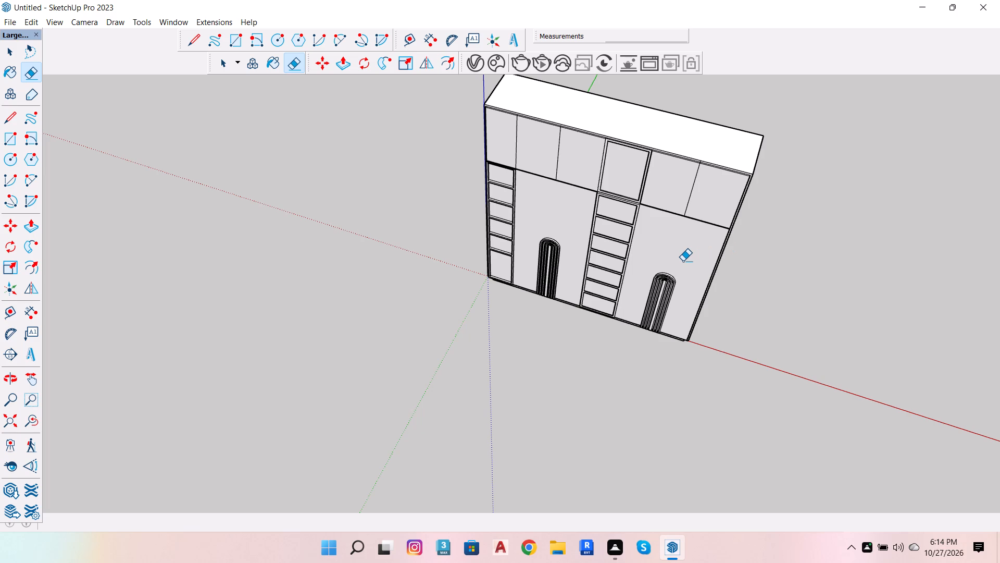
left_click(9, 376)
left_click_drag(534, 244, 611, 189)
scroll(599, 275, "down", 5)
scroll(565, 200, "up", 3)
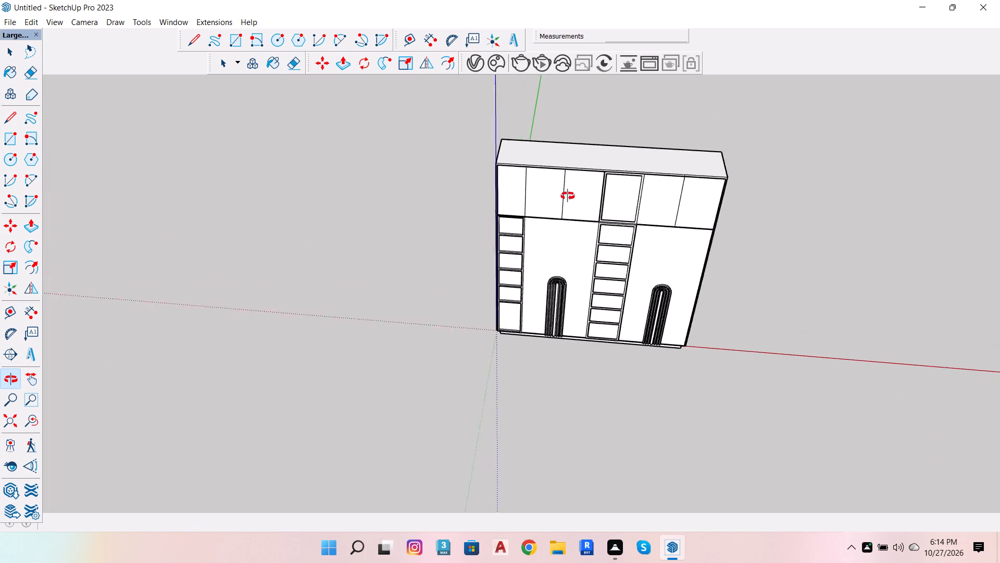
scroll(568, 196, "up", 3)
scroll(480, 152, "up", 4)
left_click_drag(543, 188, 551, 121)
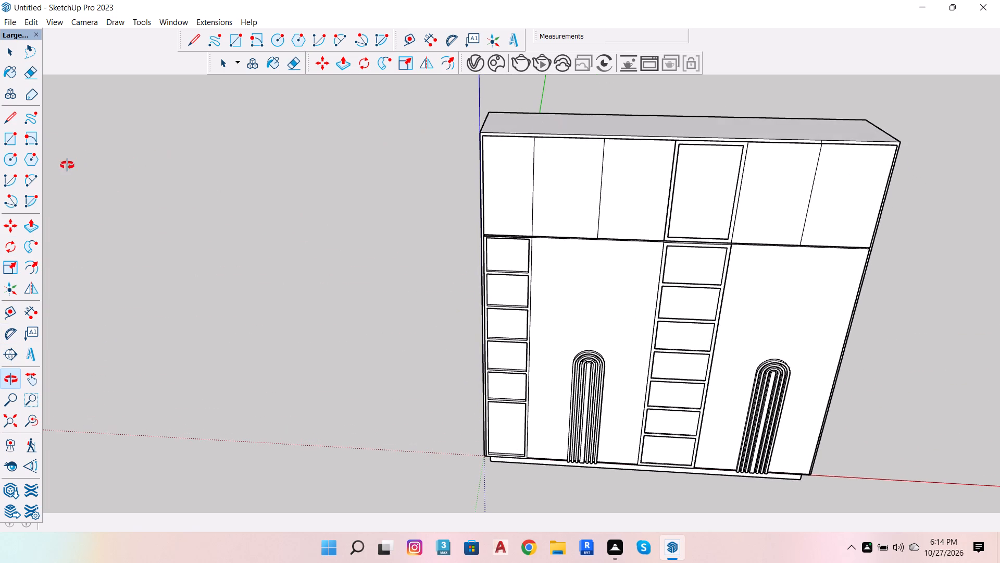
left_click(25, 316)
scroll(419, 118, "up", 3)
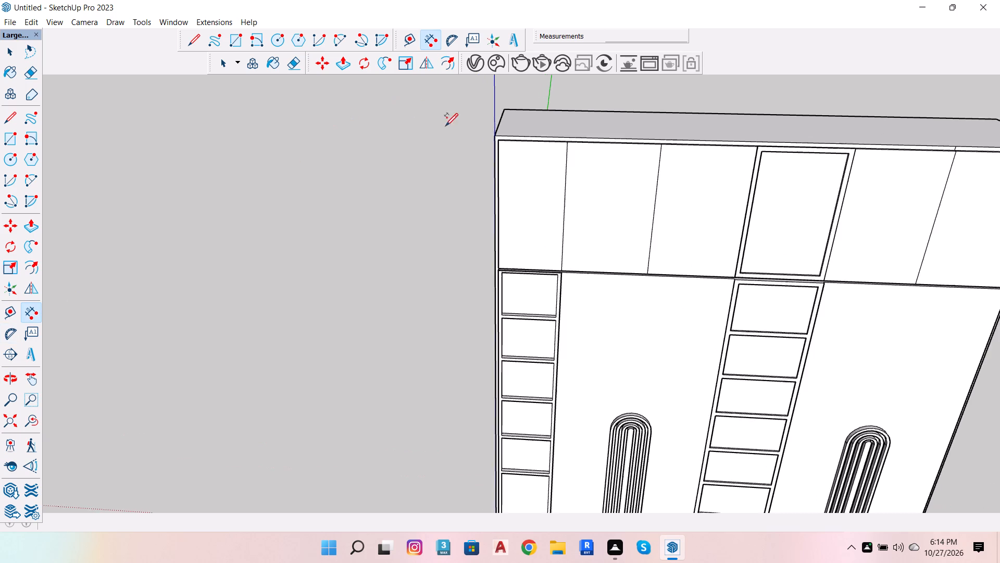
scroll(482, 127, "up", 3)
left_click(505, 144)
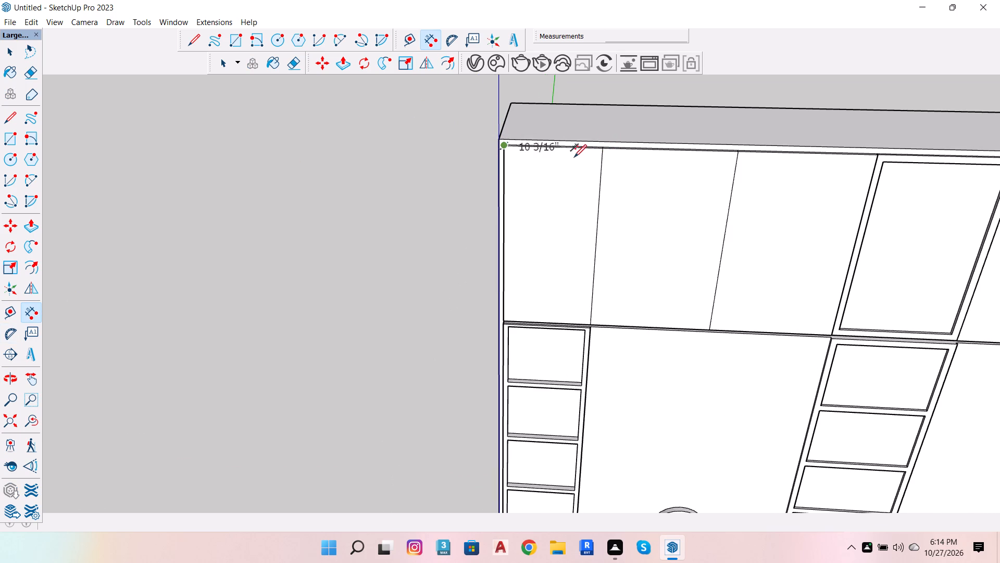
left_click(602, 148)
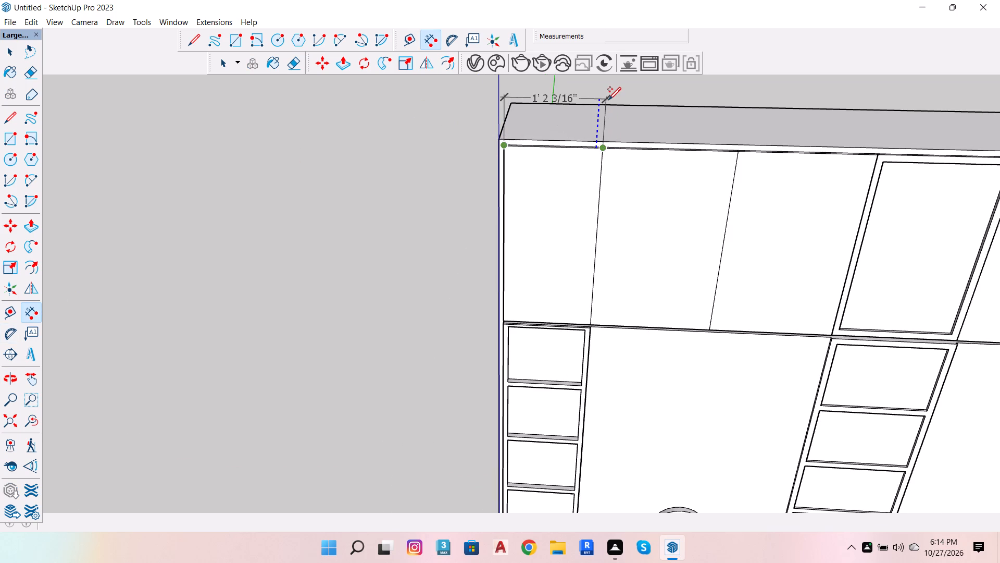
scroll(606, 102, "down", 4)
scroll(596, 143, "down", 6)
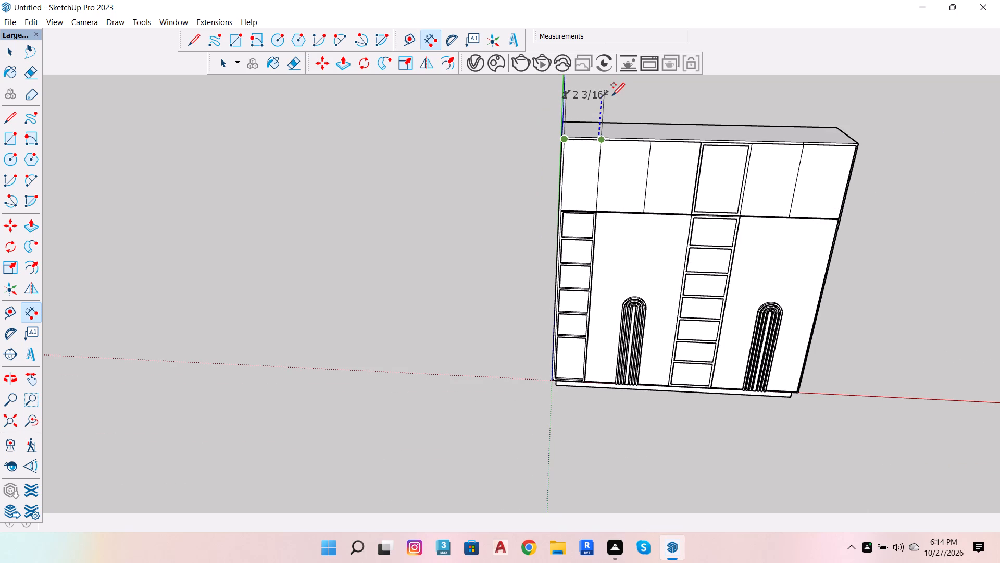
key("Up")
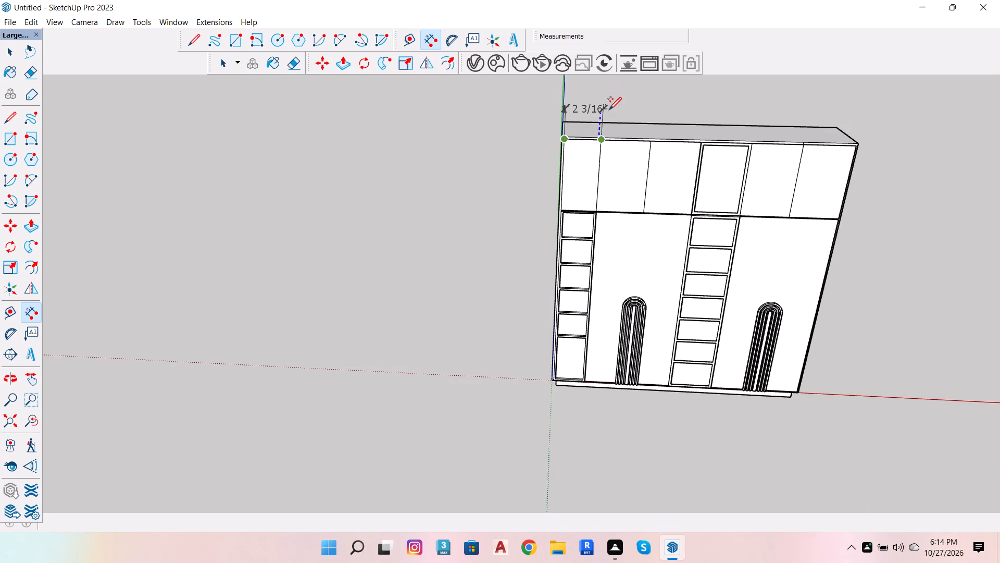
left_click(609, 109)
Dimension the width of the second upper door, with the dimension above the wardrobe in line with the first one.
scroll(615, 132, "up", 4)
left_click(596, 144)
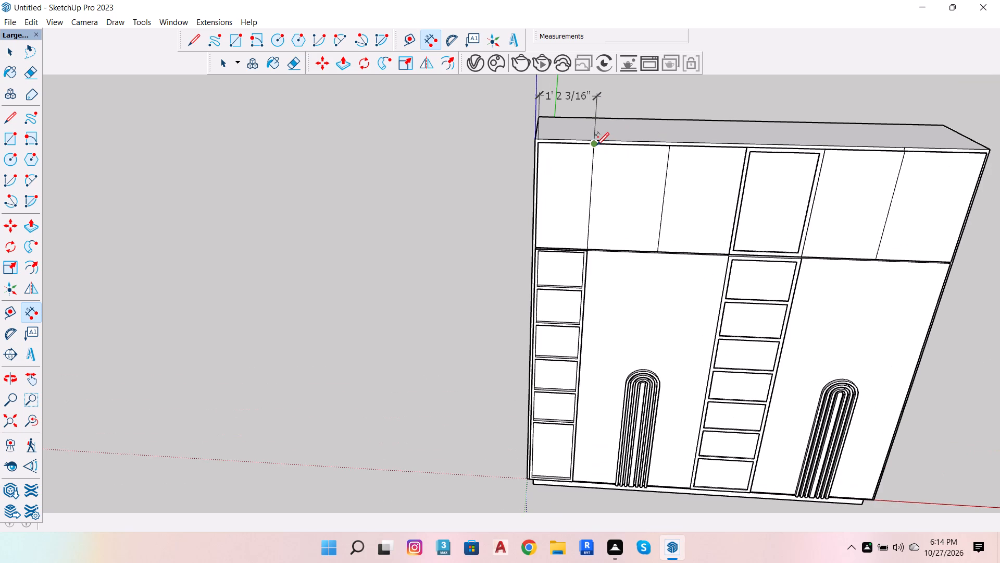
left_click(674, 145)
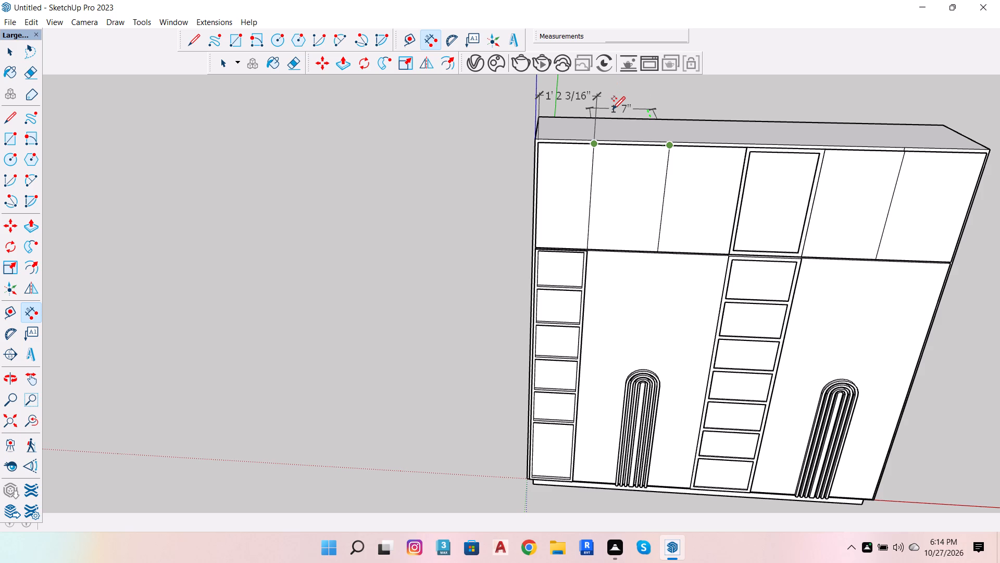
key("Up")
key("Up")
key("Left")
key("Right")
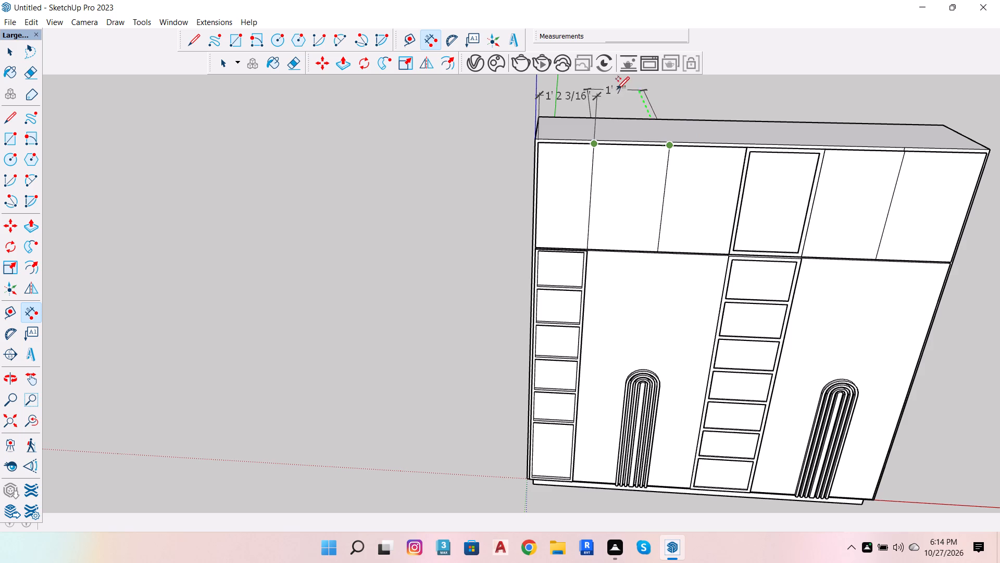
left_click(688, 100)
Dimension the third upper door's width up to the framed panel's outer edge, in line with the previous dimensions.
scroll(697, 150, "up", 5)
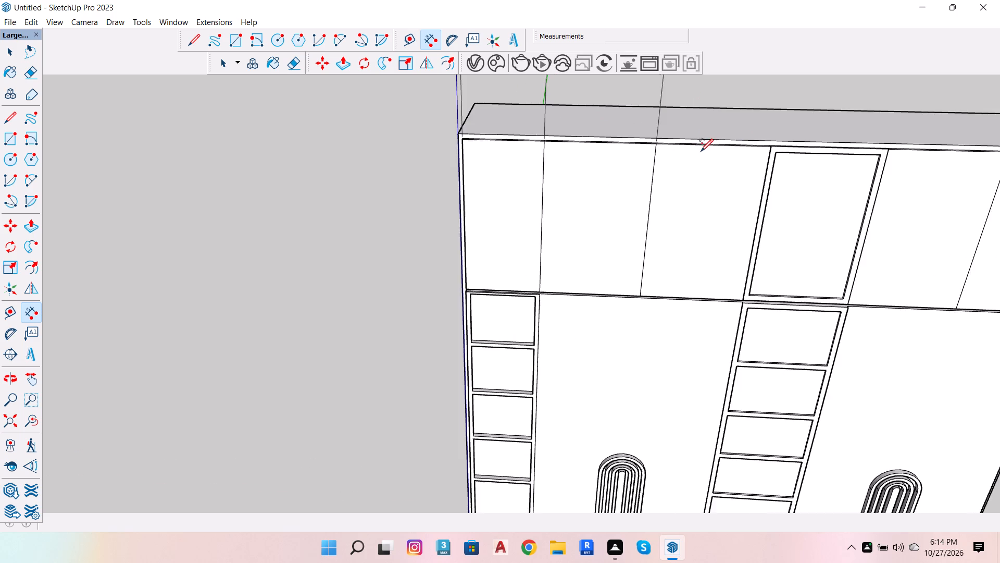
scroll(701, 151, "up", 2)
left_click_drag(641, 145, 648, 149)
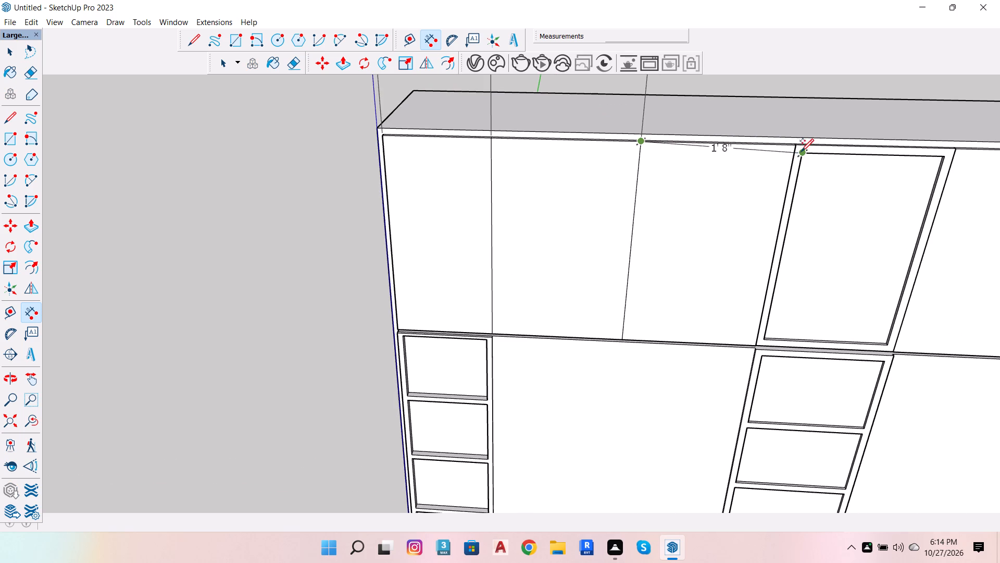
left_click(796, 148)
scroll(795, 153, "down", 6)
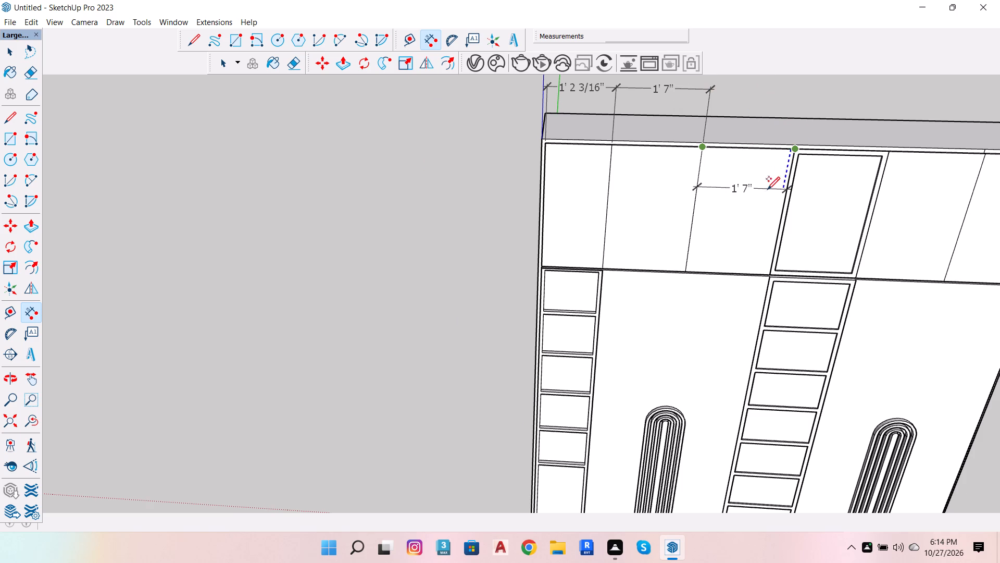
left_click(830, 93)
Dimension the overall width of the framed upper panel above the central shelf column, continuing the row above the wardrobe.
scroll(518, 178, "down", 4)
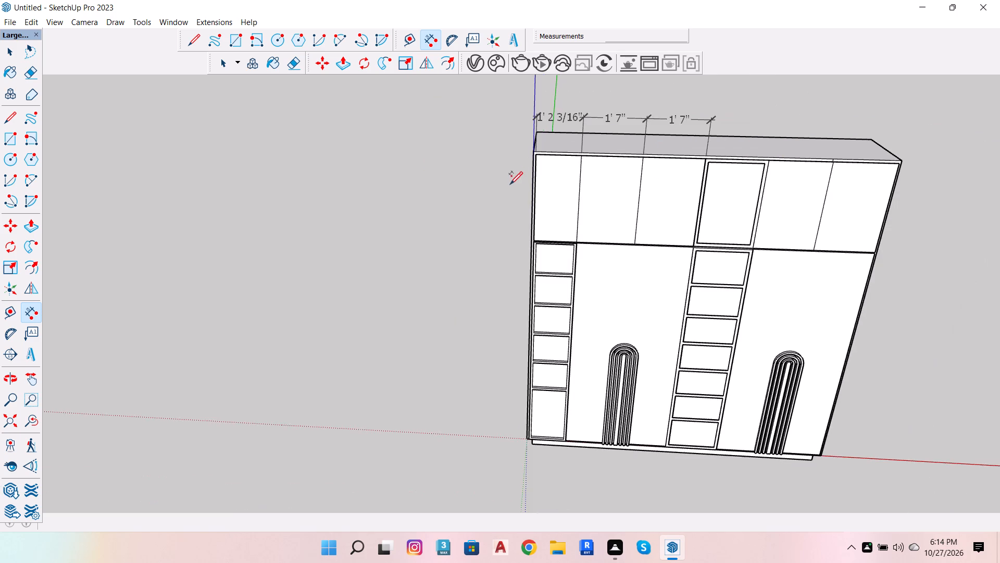
scroll(729, 178, "up", 13)
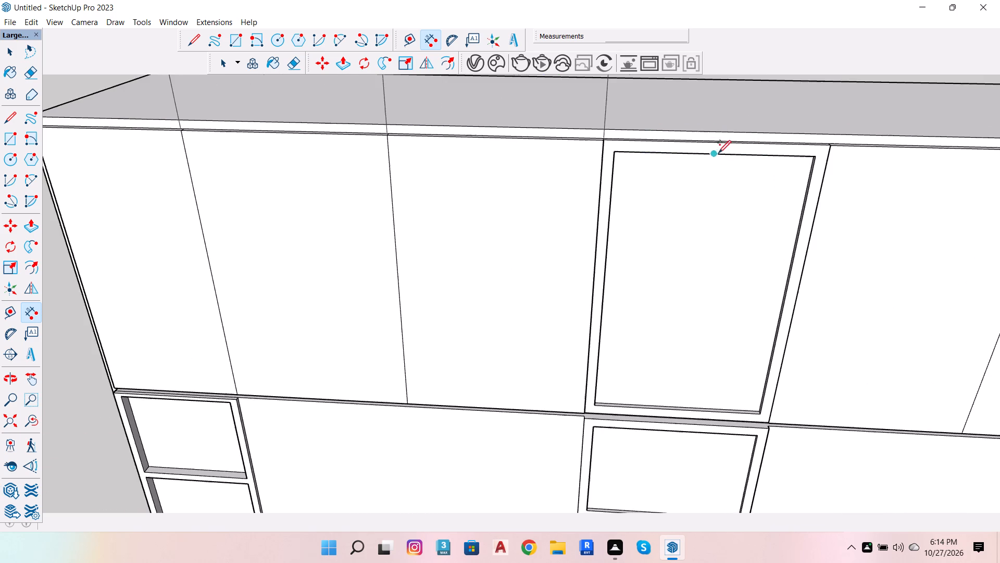
scroll(644, 149, "up", 3)
left_click(625, 134)
scroll(634, 131, "down", 5)
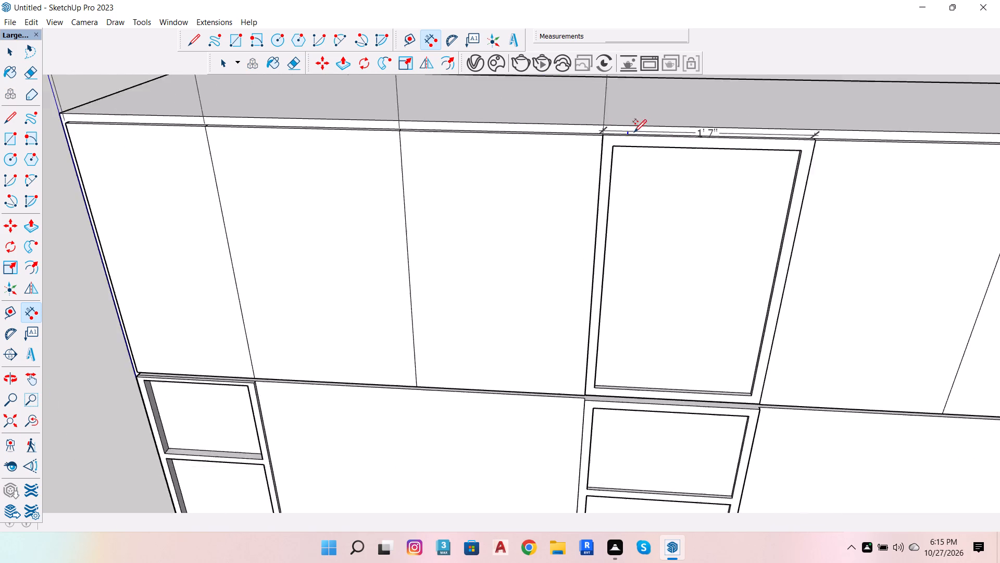
scroll(636, 153, "down", 10)
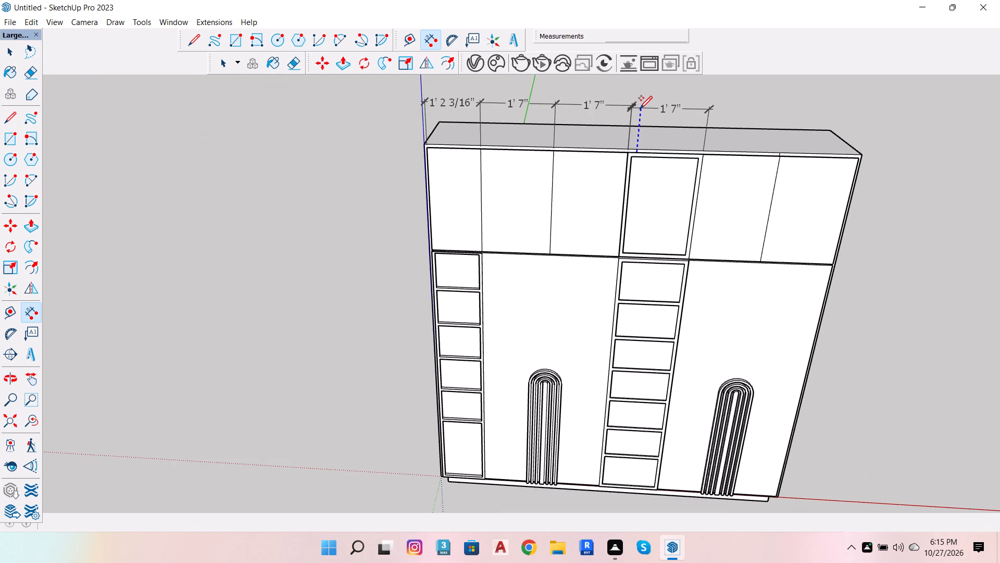
scroll(630, 104, "up", 5)
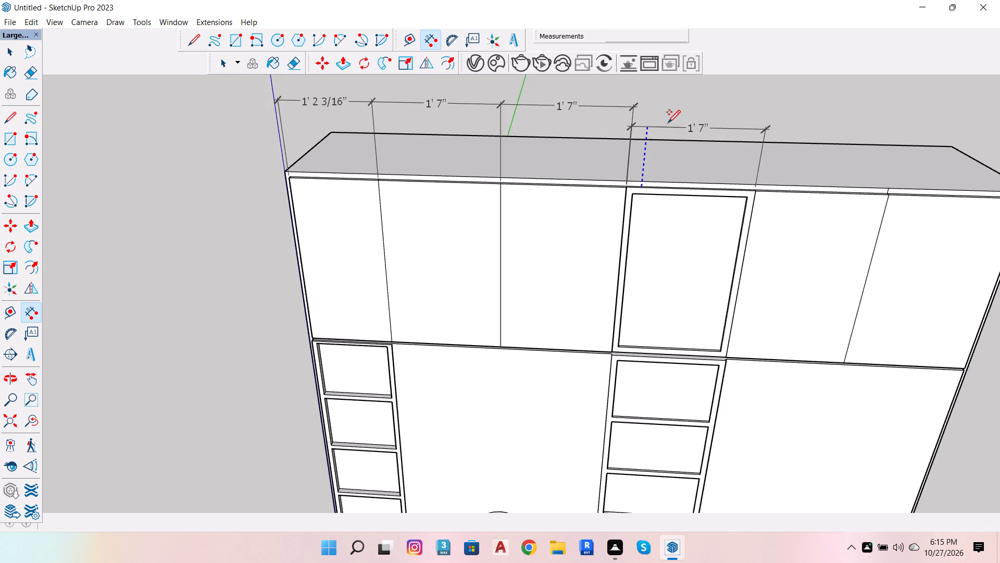
left_click(684, 110)
Dimension the widths of the two remaining upper doors beyond the framed panel, completing the row above the wardrobe.
scroll(604, 152, "down", 2)
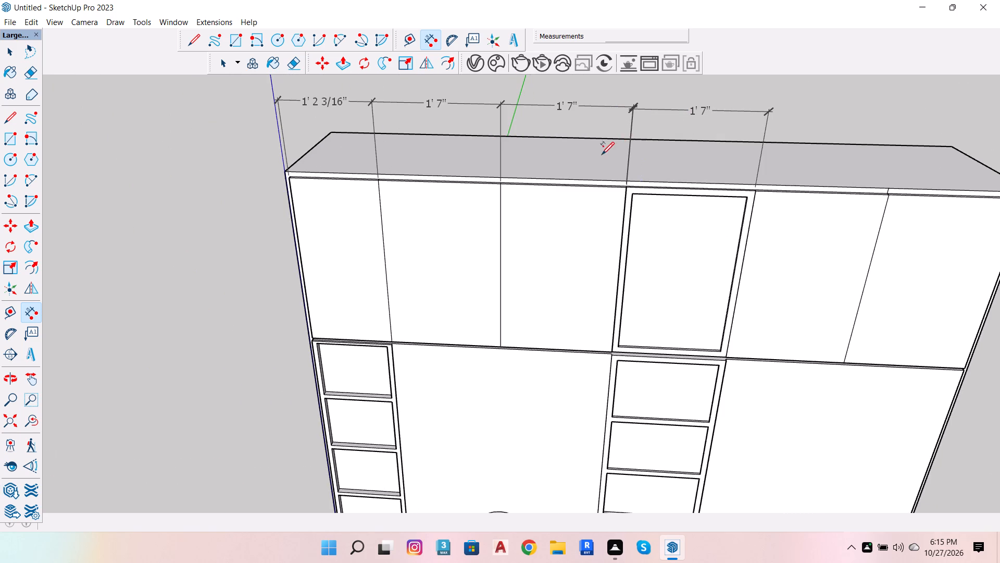
scroll(602, 154, "down", 2)
scroll(742, 179, "up", 4)
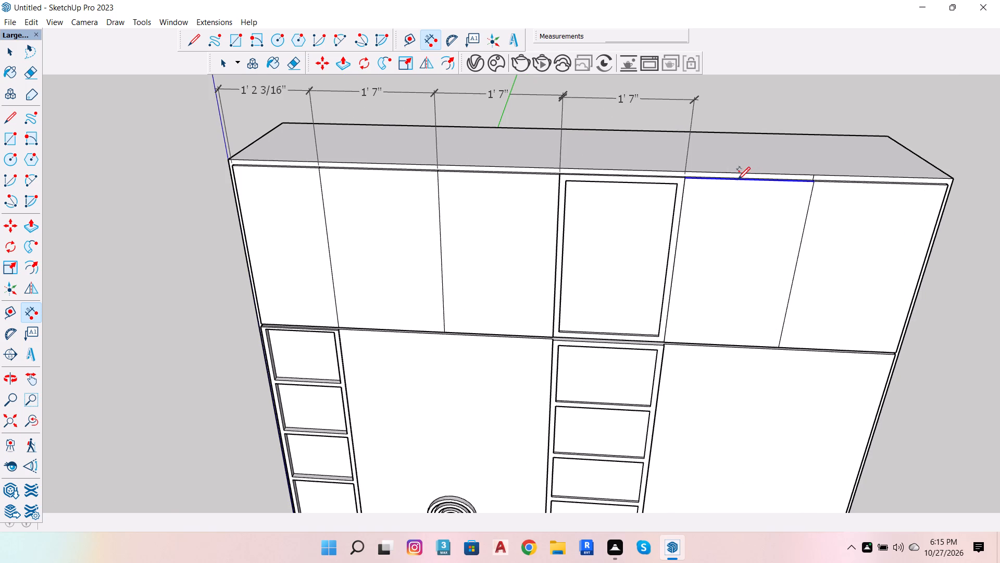
left_click(737, 179)
left_click(745, 102)
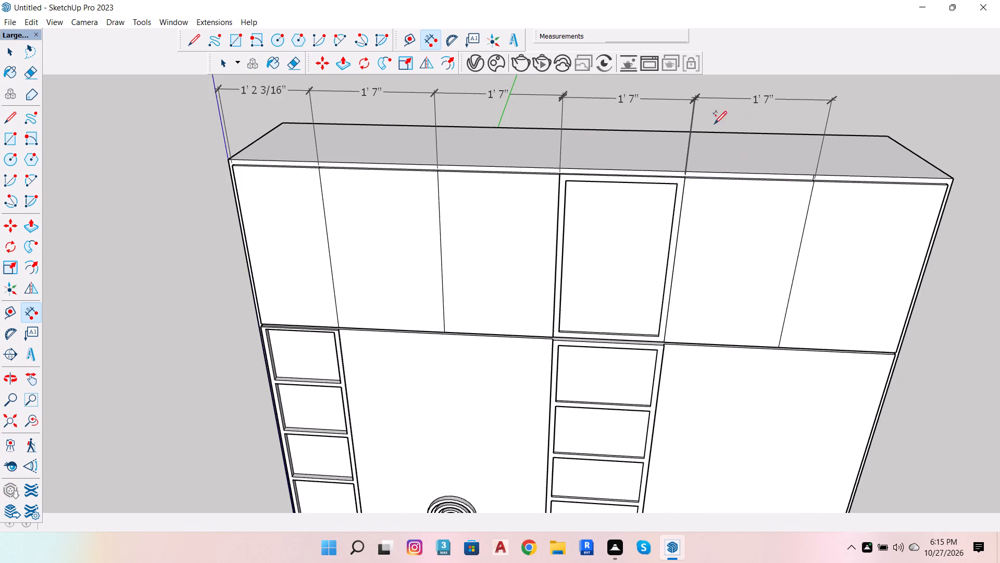
scroll(612, 161, "down", 3)
scroll(785, 184, "up", 3)
left_click(806, 174)
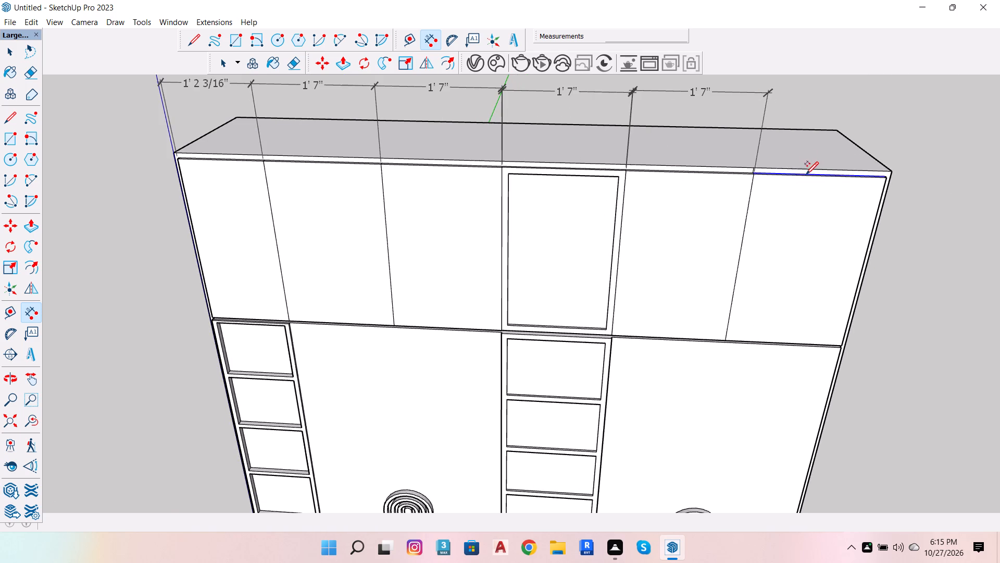
left_click(809, 93)
Dimension the height of the upper door section along the wardrobe's outer side edge, with the dimension placed beside it.
scroll(580, 176, "down", 5)
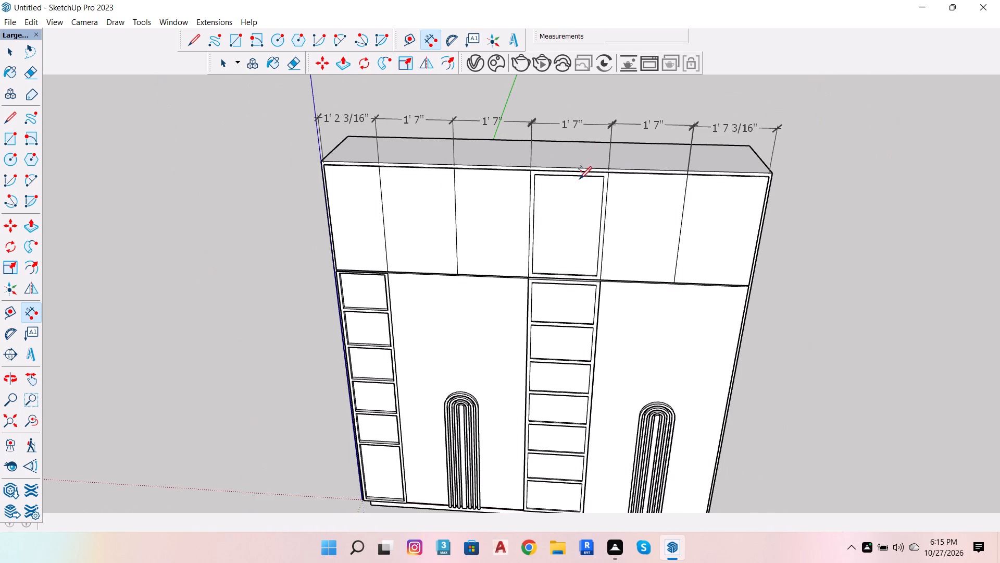
scroll(772, 244, "up", 4)
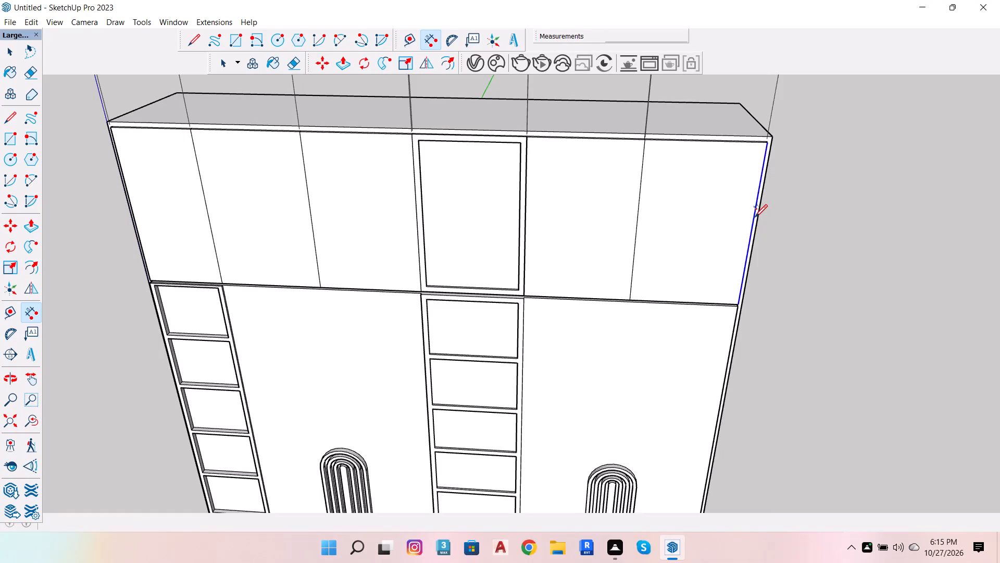
left_click(755, 216)
left_click(794, 218)
scroll(653, 166, "down", 2)
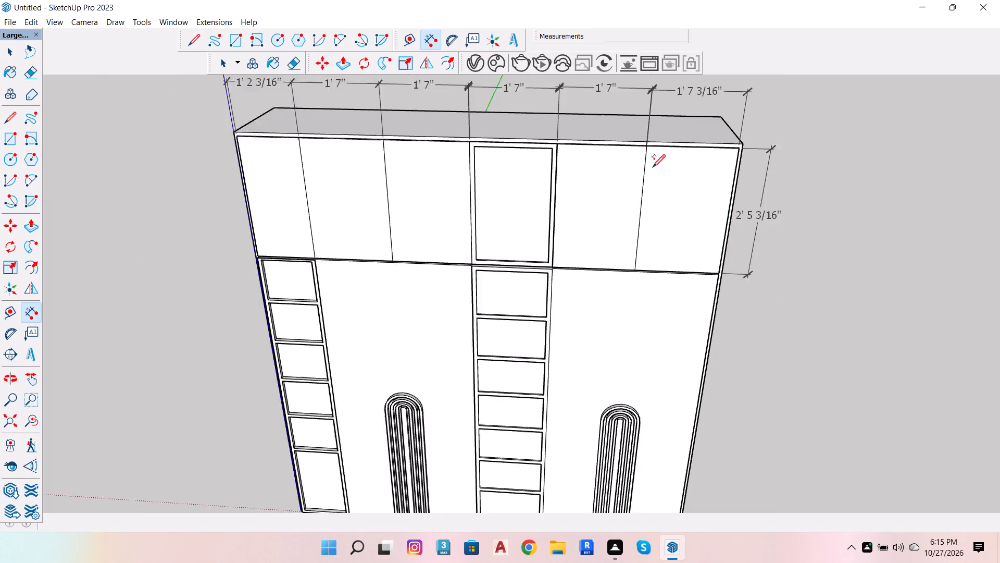
Dimension the height of the lower wardrobe section along the outer side edge, in line with the upper section's height dimension.
scroll(653, 166, "down", 2)
left_click(705, 309)
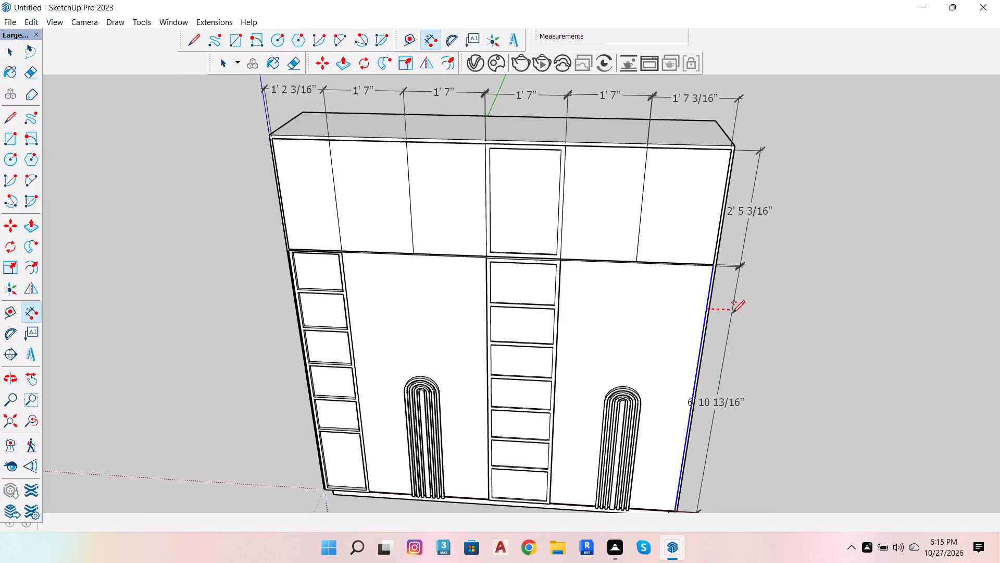
left_click(734, 308)
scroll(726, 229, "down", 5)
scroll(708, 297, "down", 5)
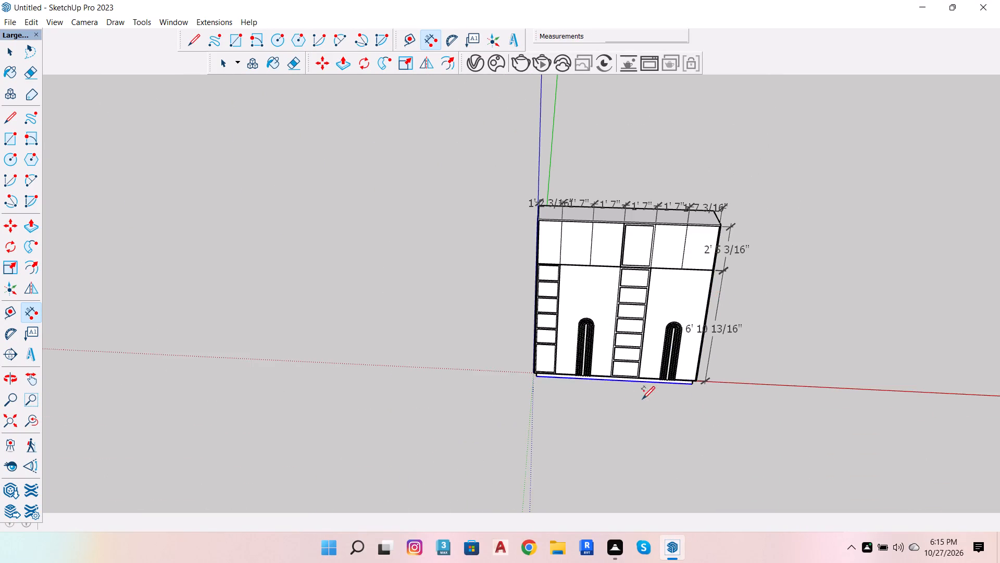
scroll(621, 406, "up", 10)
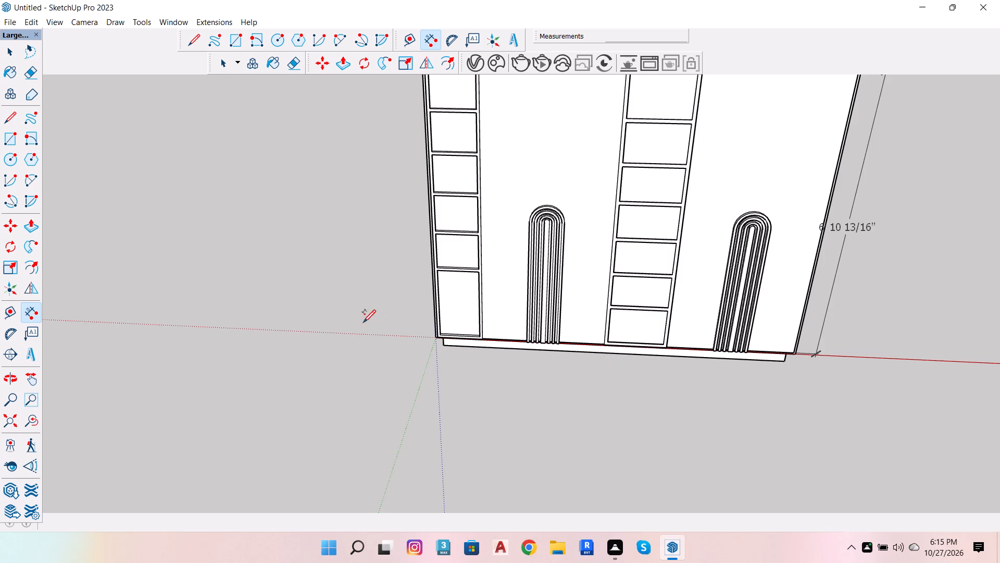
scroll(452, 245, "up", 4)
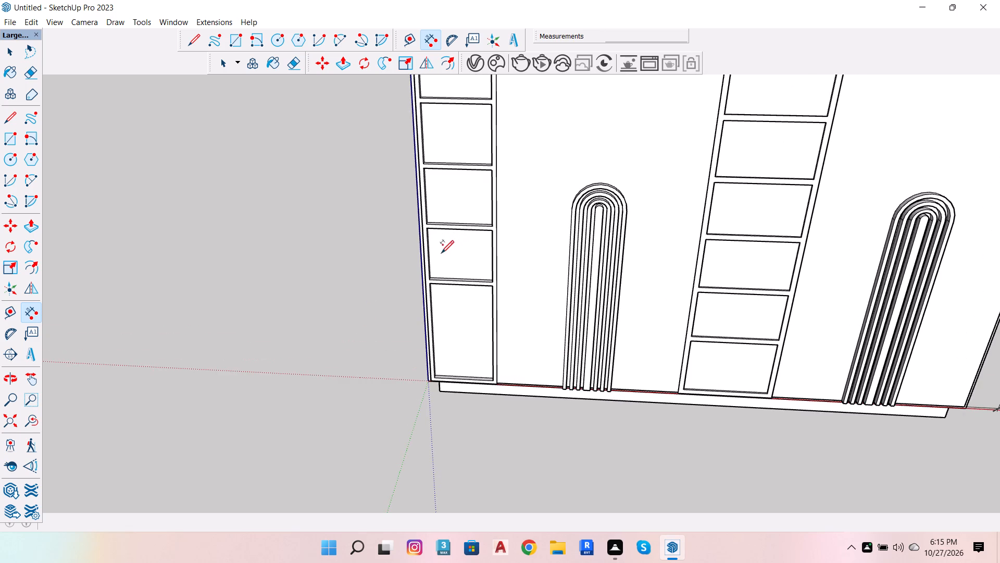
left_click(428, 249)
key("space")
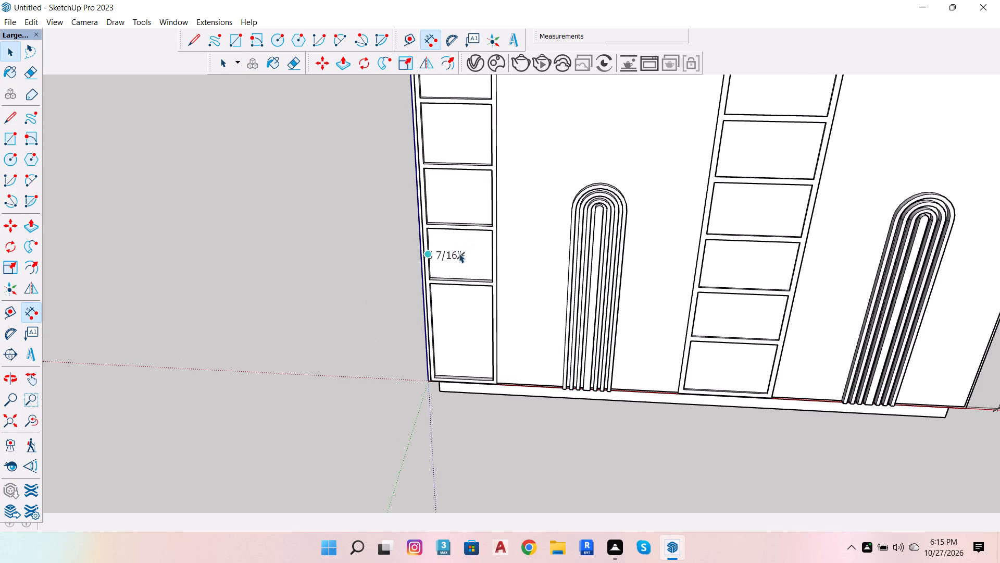
Dimension the height of the top compartment in the outer shelf column, with the dimension placed inside the opening.
scroll(443, 255, "up", 2)
scroll(443, 255, "down", 6)
scroll(502, 328, "down", 5)
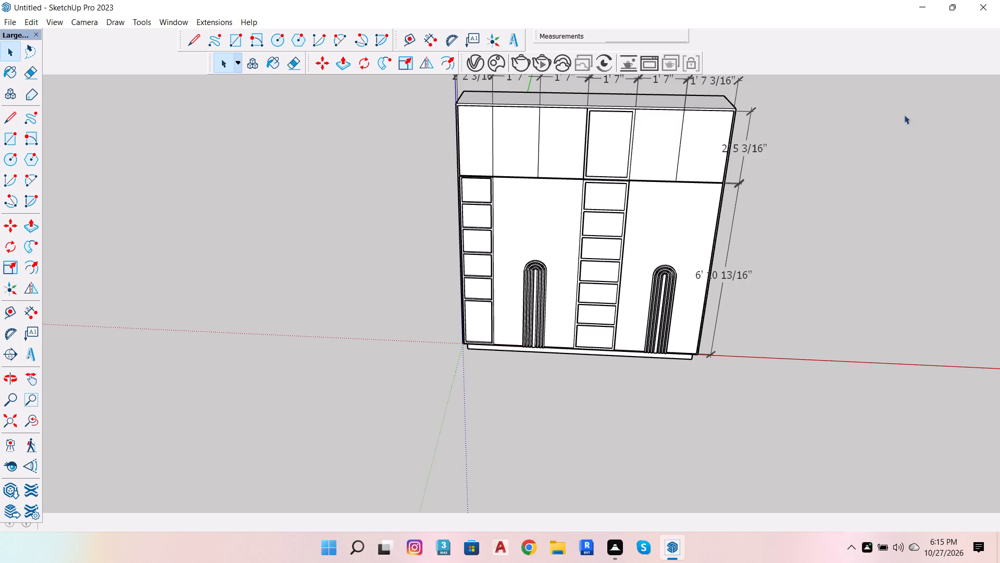
scroll(500, 358, "up", 3)
scroll(587, 184, "up", 2)
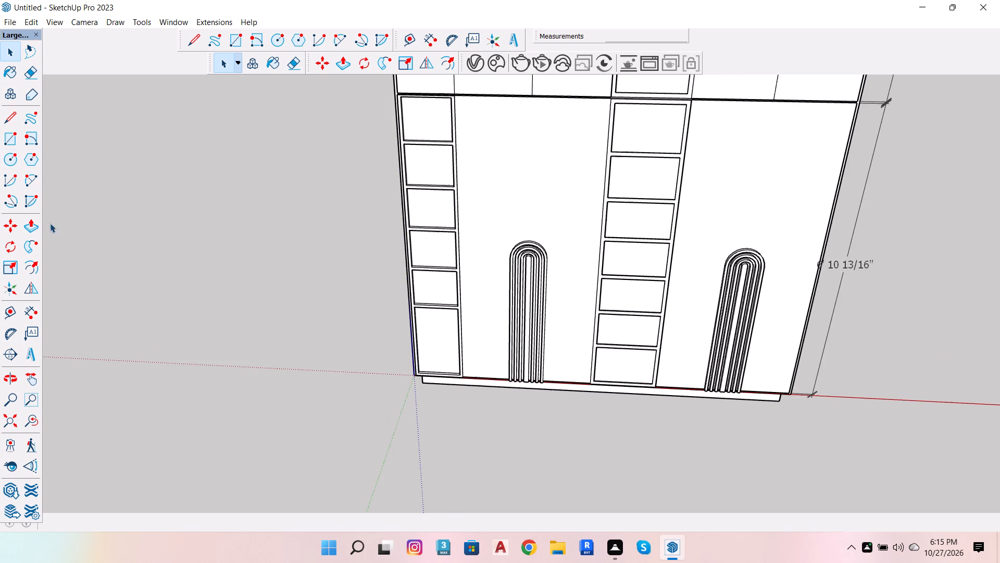
left_click(33, 315)
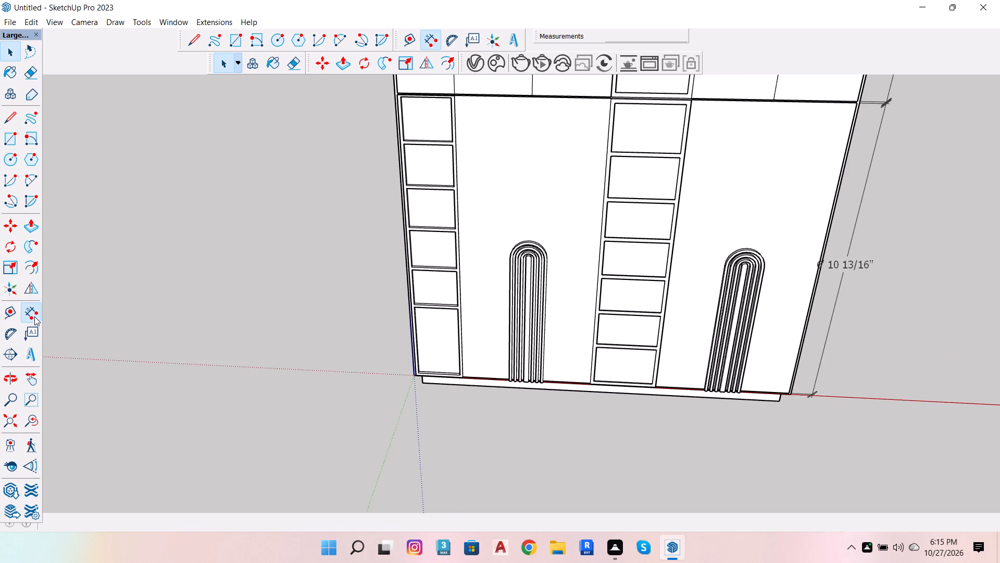
scroll(414, 123, "up", 6)
scroll(498, 145, "down", 7)
scroll(377, 102, "up", 4)
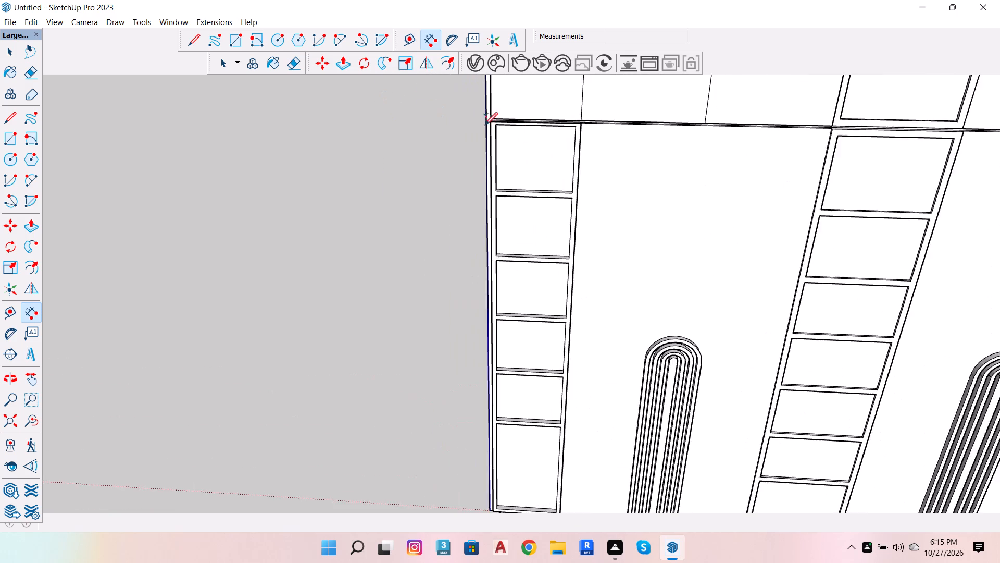
scroll(485, 124, "up", 2)
scroll(552, 139, "up", 7)
scroll(649, 118, "down", 8)
scroll(532, 180, "down", 5)
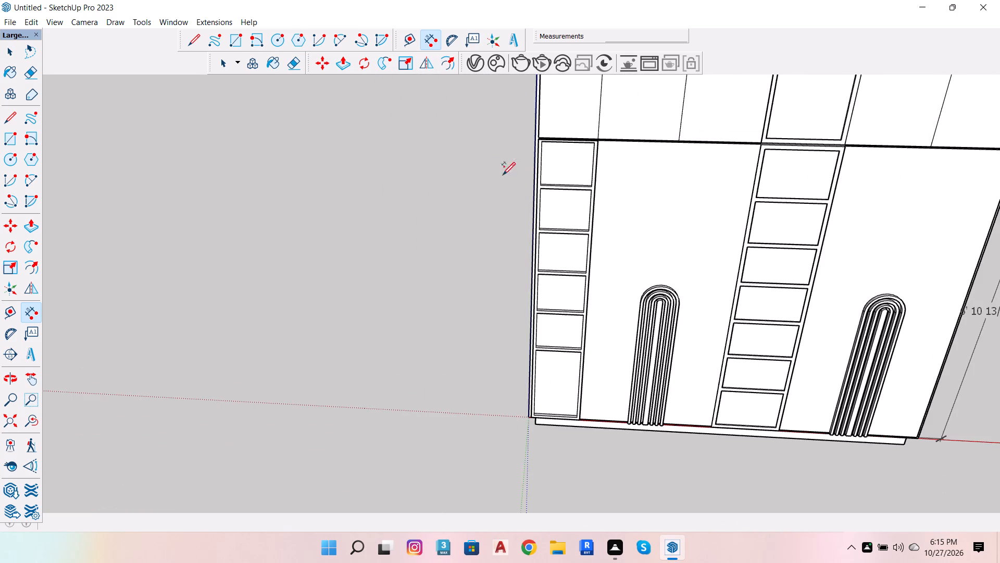
scroll(452, 175, "up", 5)
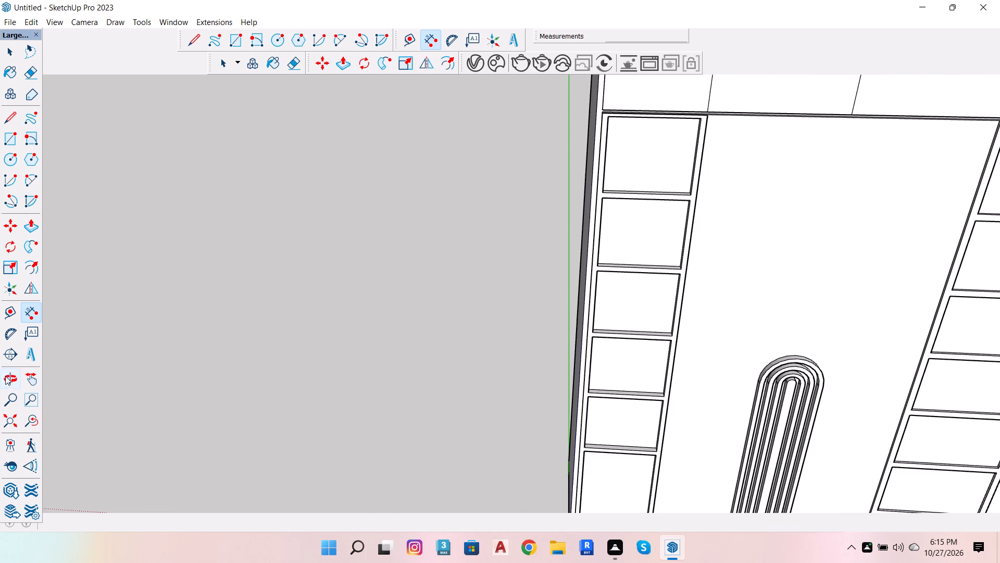
left_click(6, 377)
left_click_drag(738, 106, 824, 100)
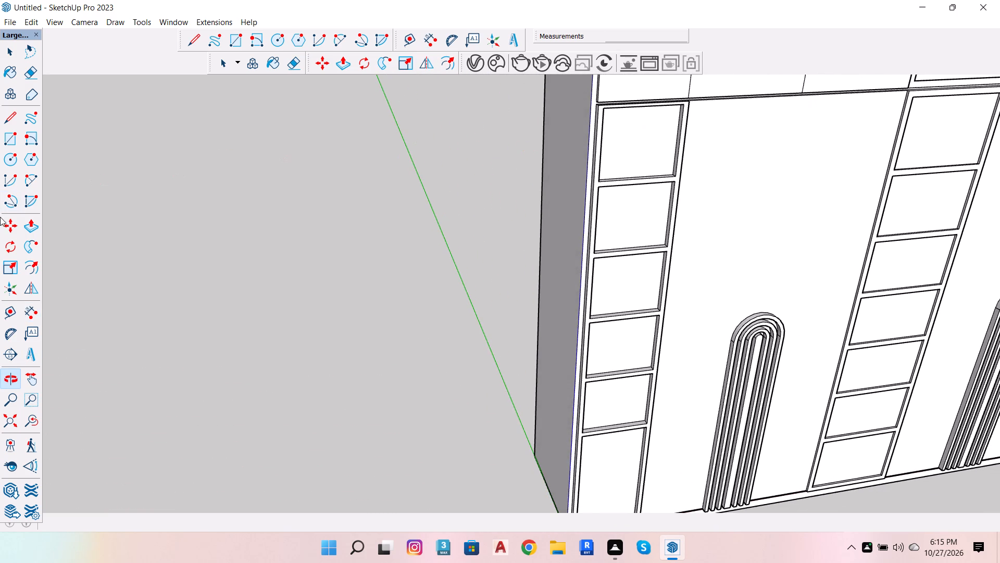
scroll(557, 411, "down", 4)
scroll(598, 345, "up", 3)
left_click_drag(621, 202, 617, 145)
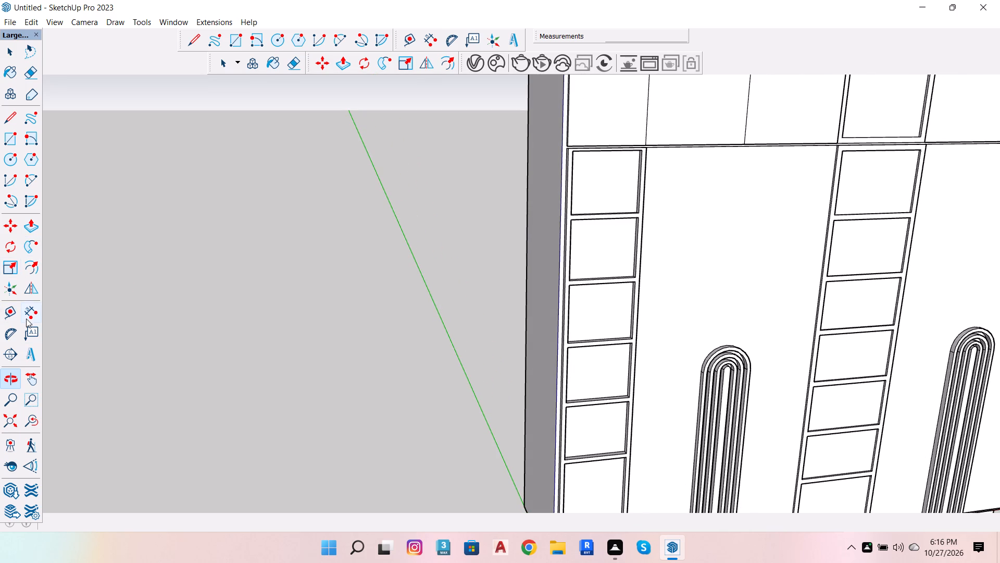
left_click(26, 317)
scroll(617, 168, "up", 4)
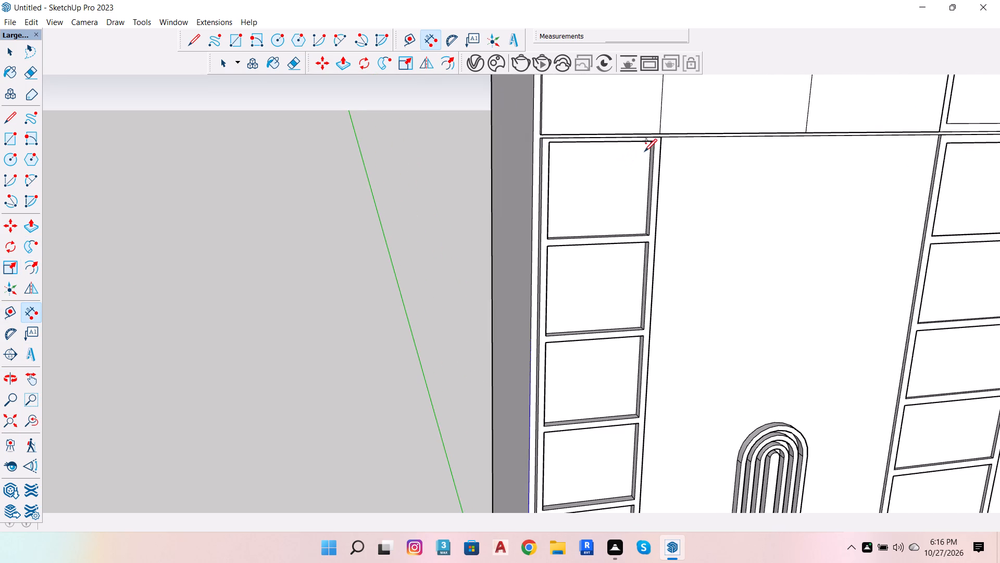
left_click(649, 163)
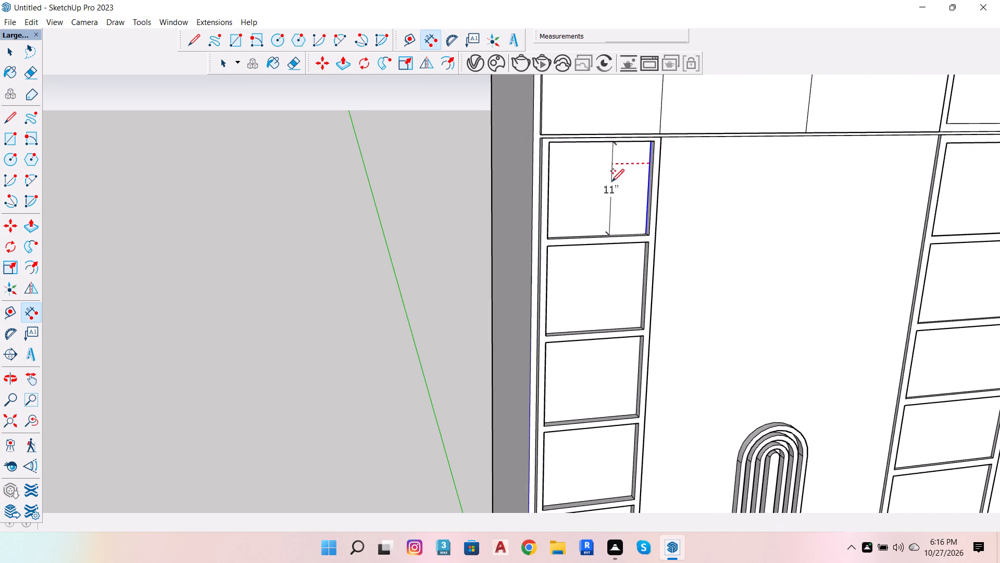
left_click(611, 181)
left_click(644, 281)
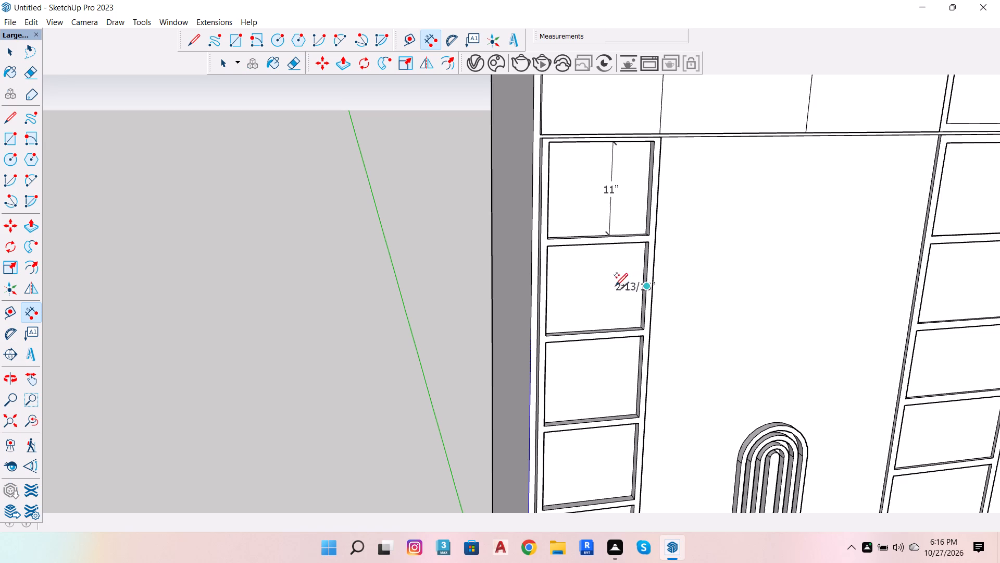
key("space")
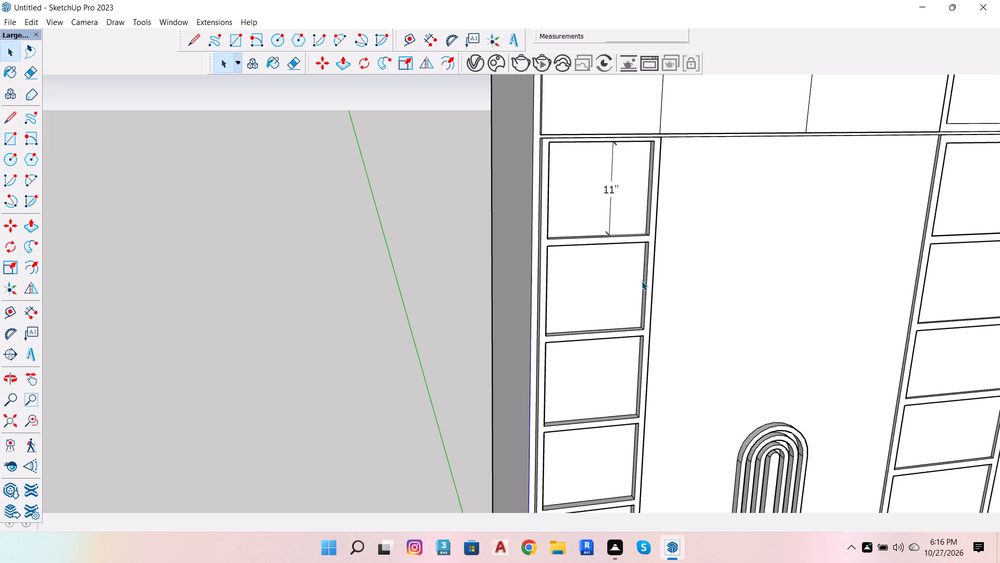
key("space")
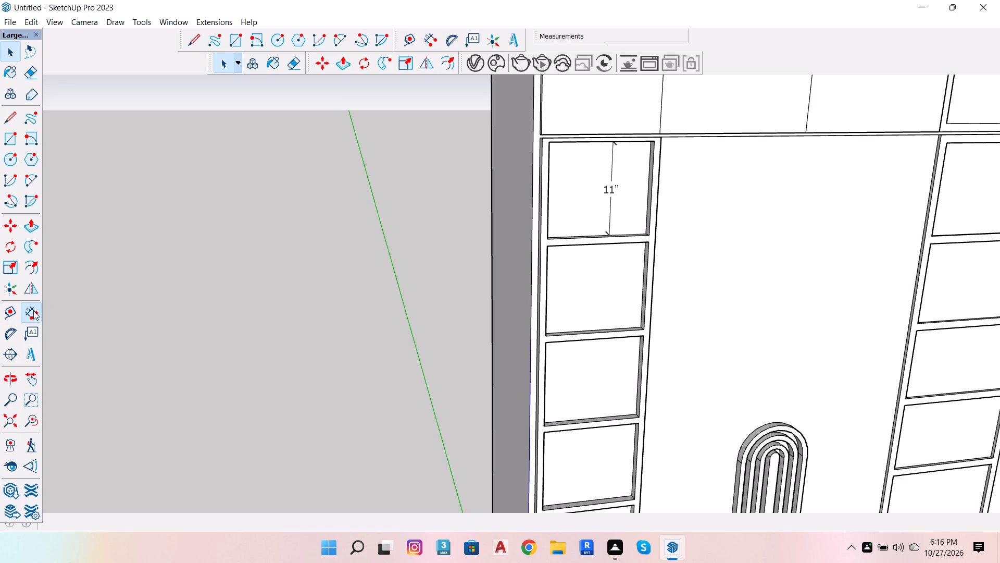
Dimension the heights of the second and third compartments from the top in the outer shelf column, inside their openings.
left_click(33, 311)
left_click(642, 272)
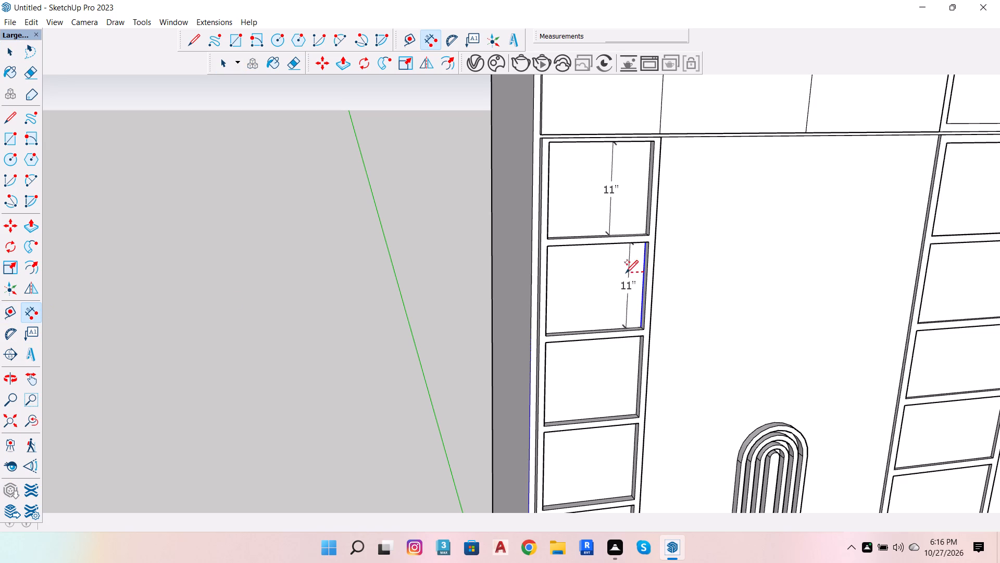
left_click(608, 275)
scroll(662, 225, "down", 5)
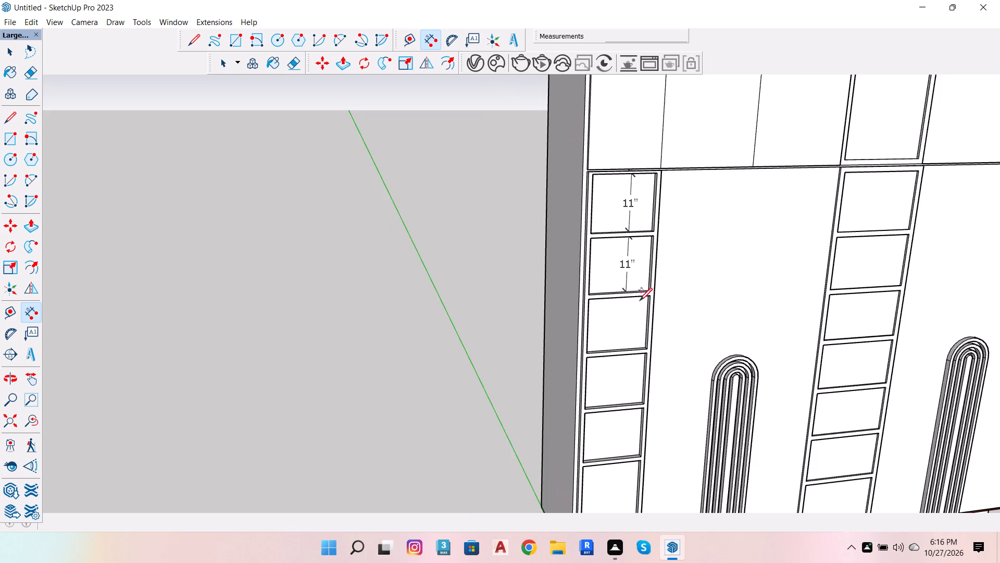
scroll(639, 315, "up", 5)
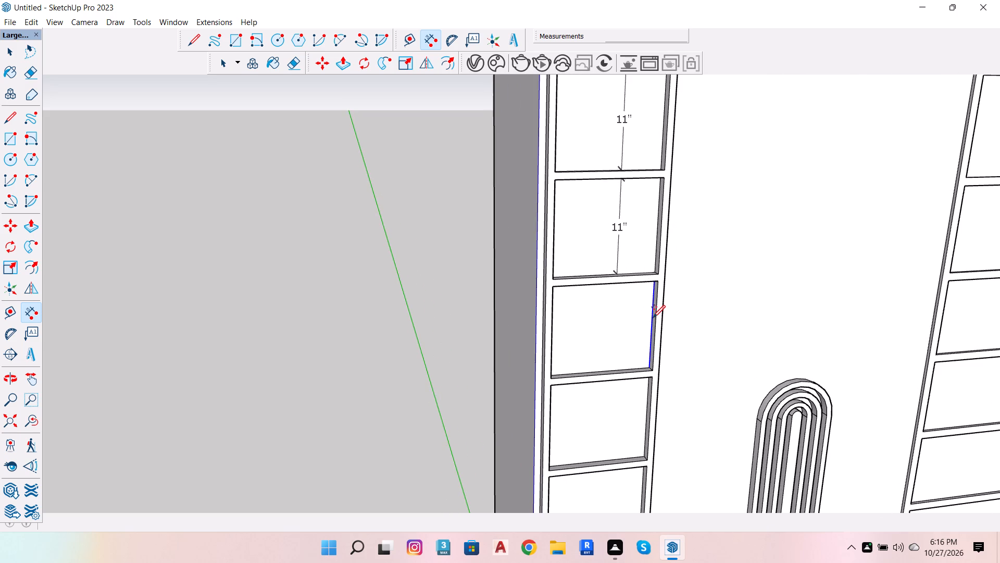
left_click(653, 317)
left_click(616, 323)
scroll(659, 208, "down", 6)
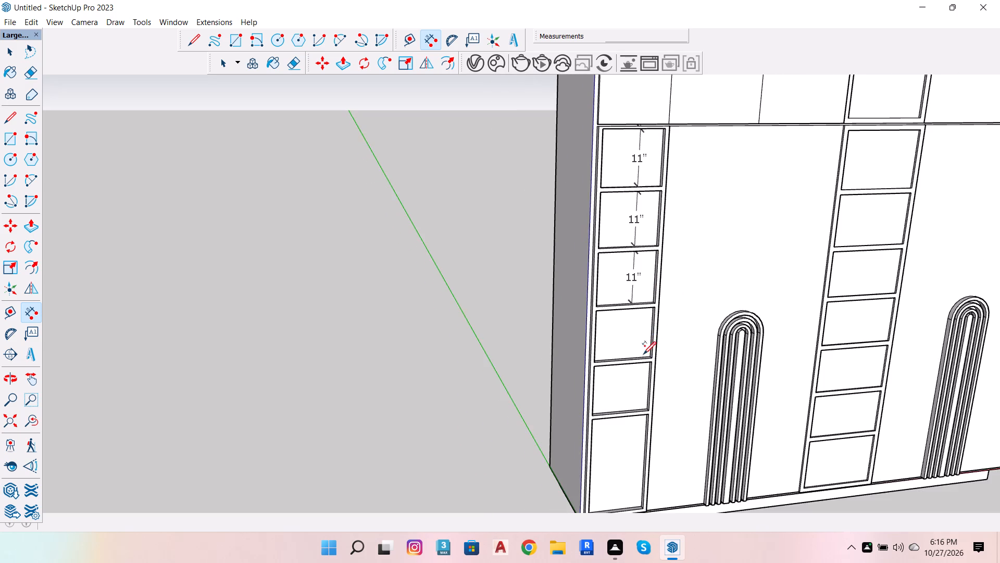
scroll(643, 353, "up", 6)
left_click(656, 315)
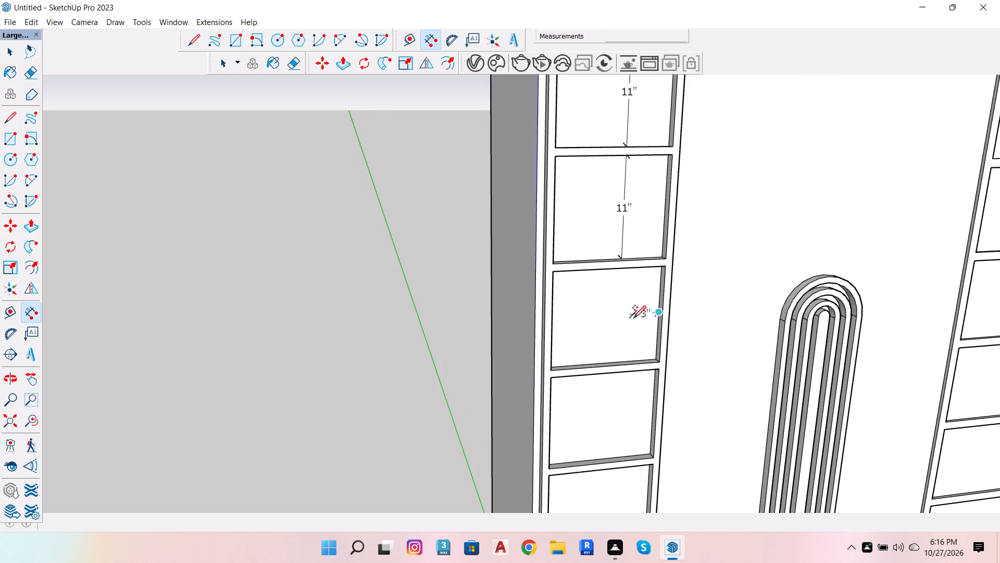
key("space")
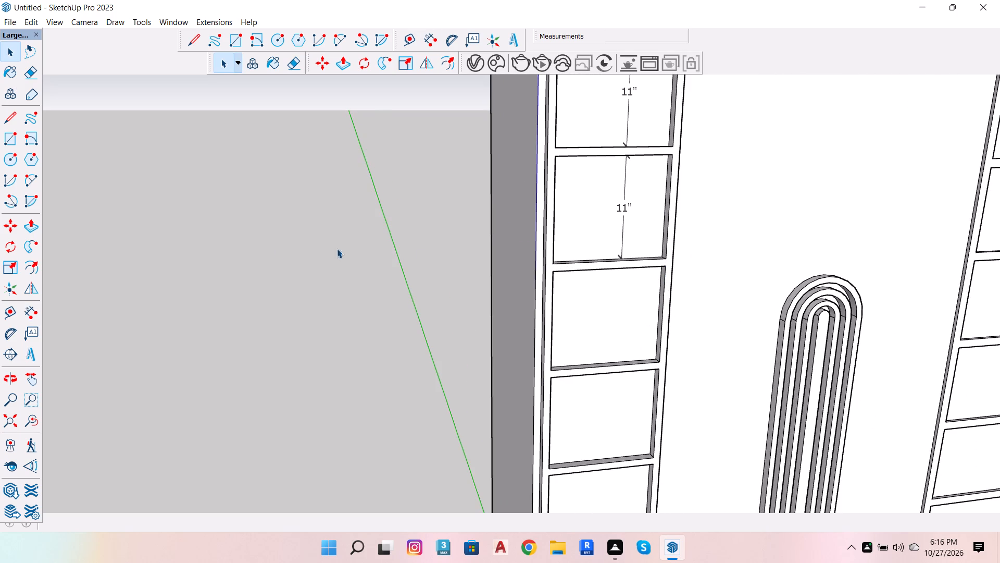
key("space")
Dimension the heights of the fourth and fifth compartments from the top in the outer shelf column, inside their openings.
left_click(36, 313)
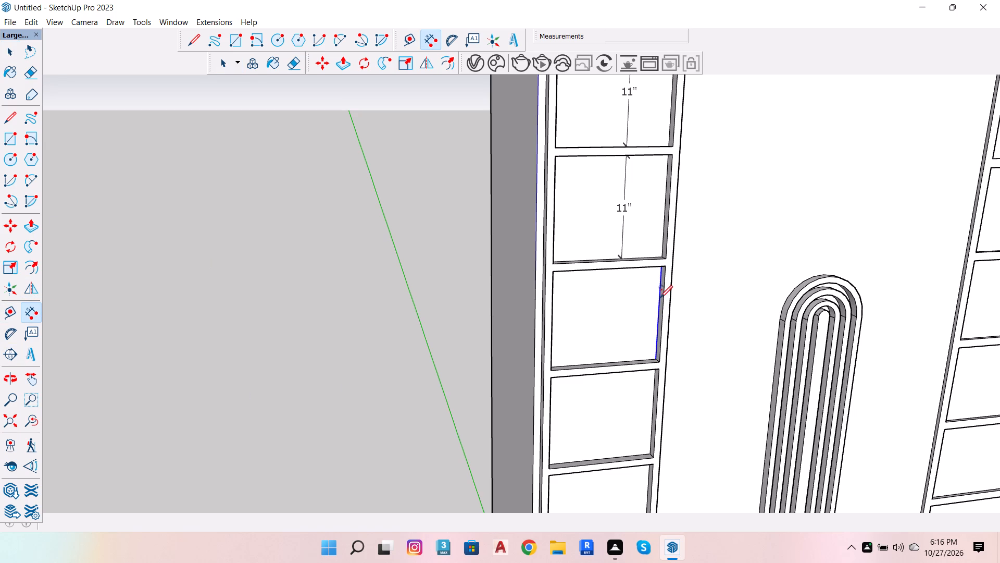
left_click(660, 298)
left_click(618, 308)
scroll(659, 238, "down", 3)
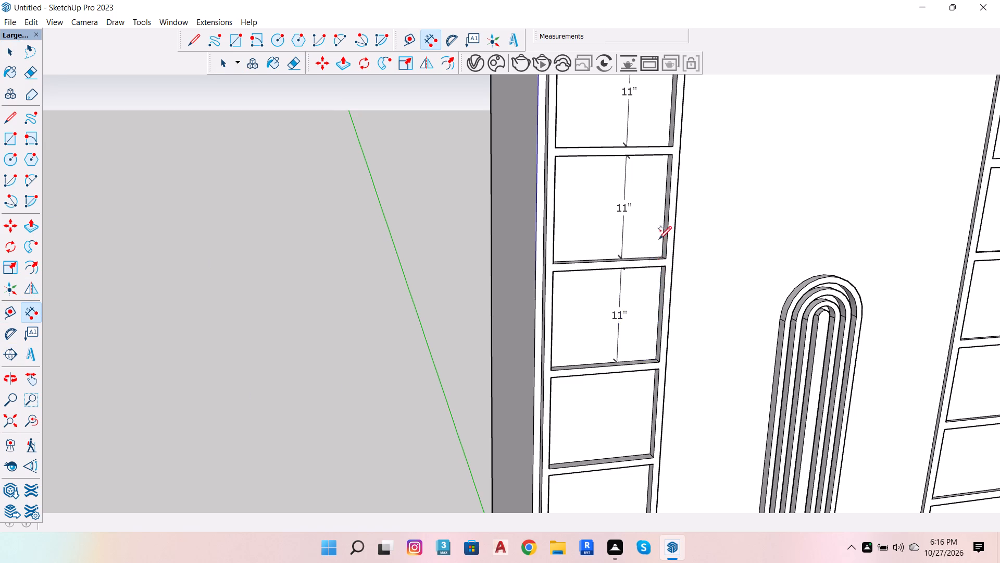
scroll(659, 238, "down", 3)
scroll(639, 353, "up", 5)
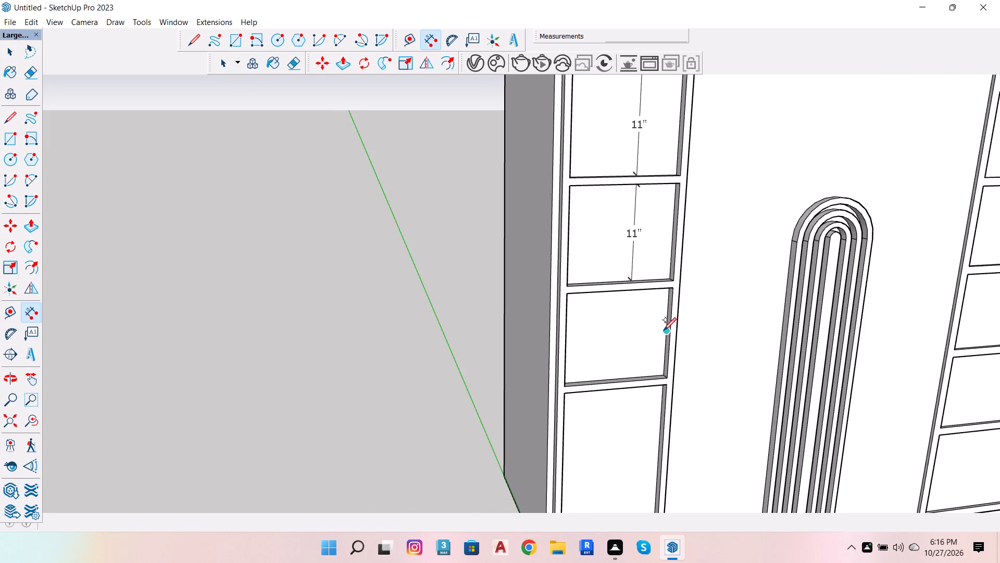
left_click(667, 315)
left_click(622, 325)
Dimension the height of the tall bottom compartment in the outer shelf column, inside its opening.
scroll(685, 263, "down", 6)
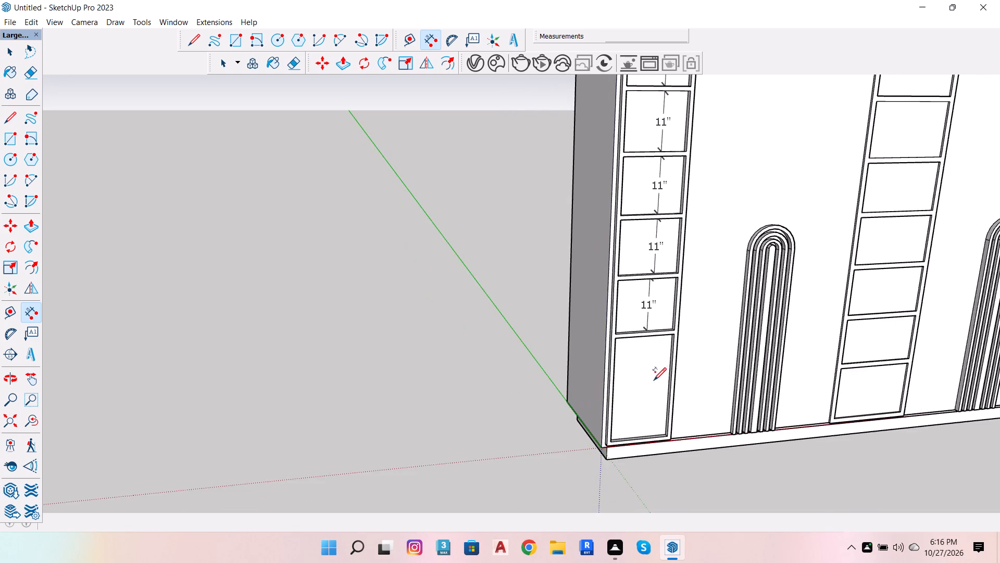
scroll(653, 382, "up", 5)
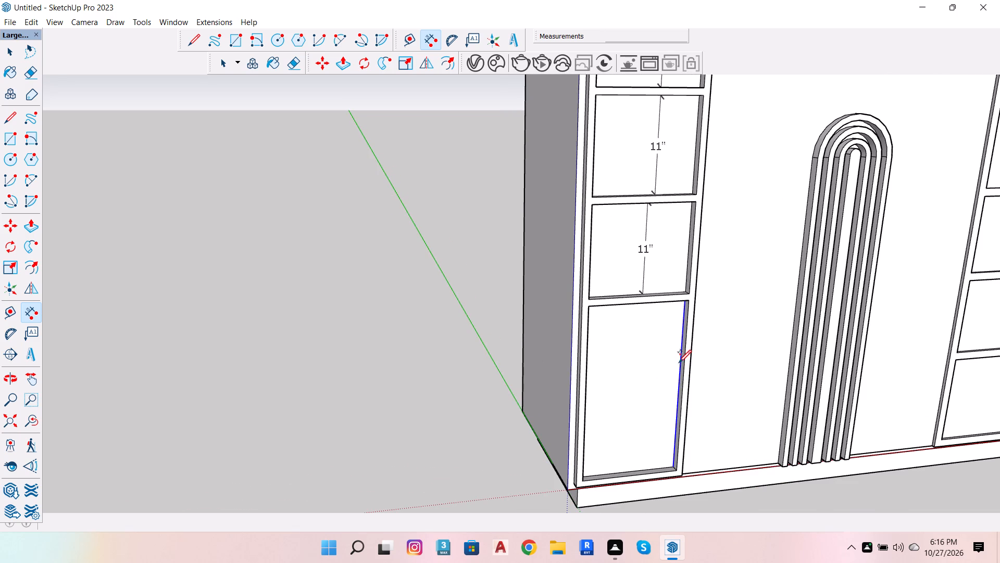
left_click(682, 364)
left_click(641, 378)
Dimension the height of the bottom compartment in the central shelf column, with the dimension placed inside the opening.
scroll(426, 380, "down", 6)
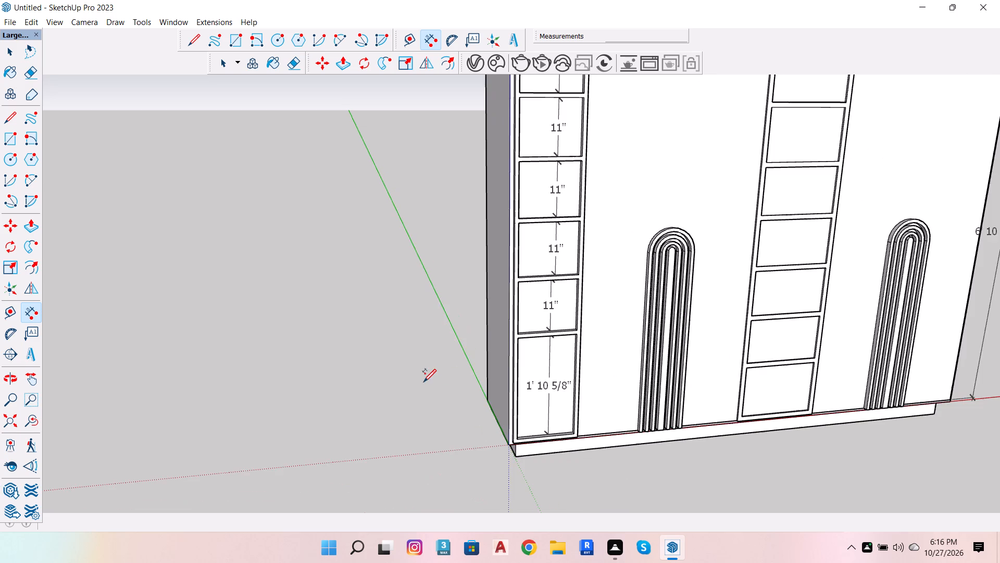
scroll(569, 382, "down", 5)
scroll(695, 398, "up", 19)
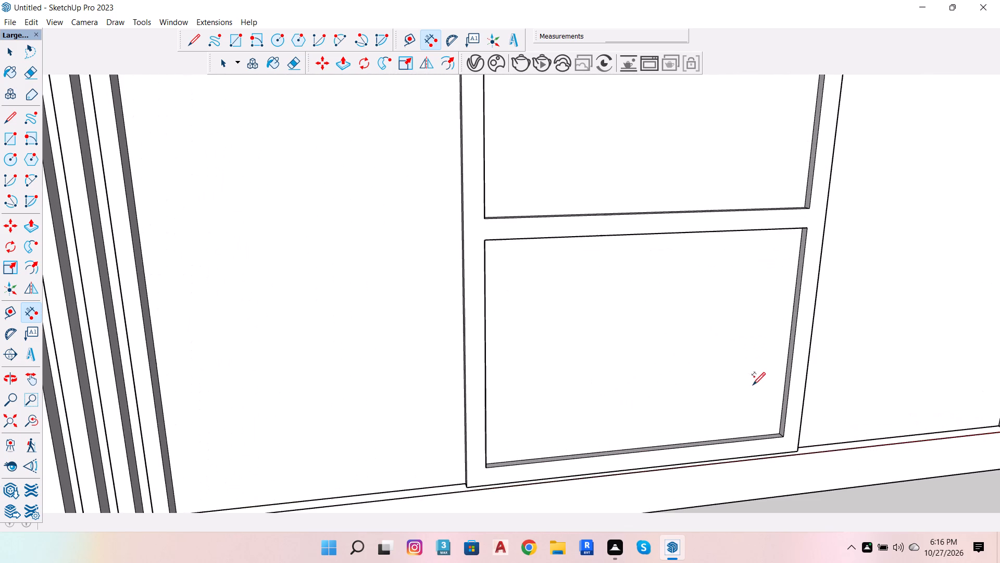
left_click(787, 370)
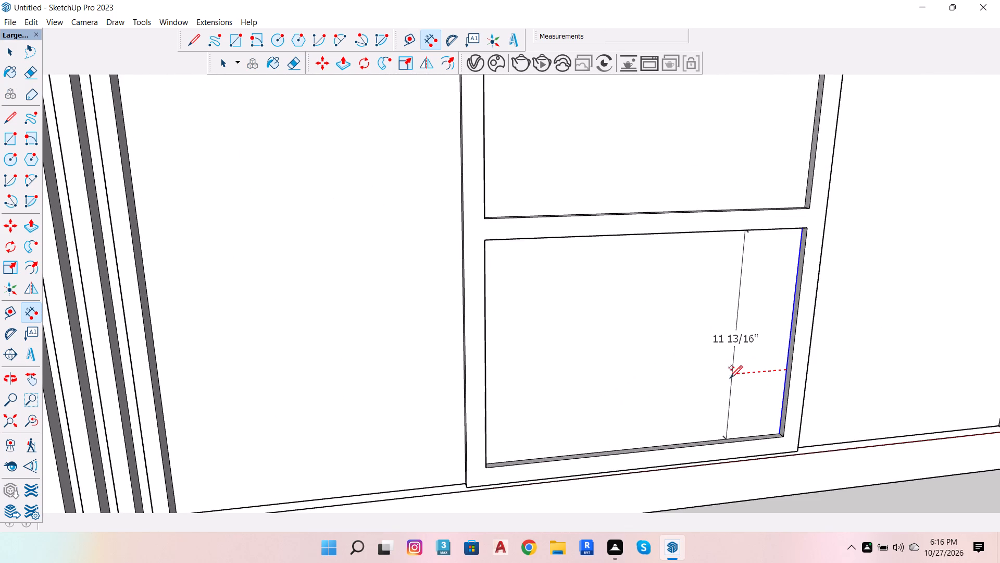
left_click(653, 386)
Dimension the heights of the second and third compartments from the bottom in the central shelf column, inside their openings.
scroll(695, 377, "down", 7)
scroll(737, 261, "up", 4)
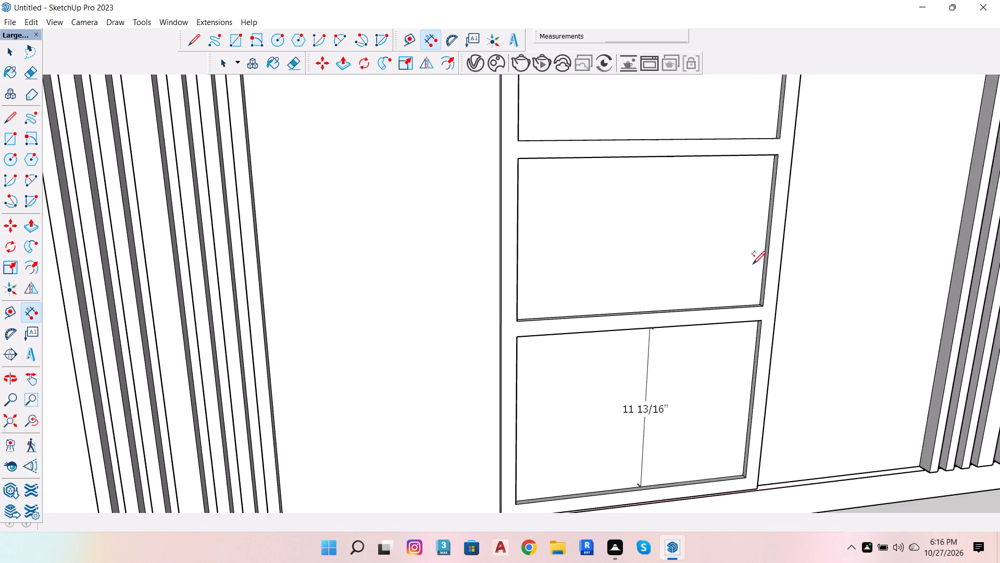
left_click(764, 263)
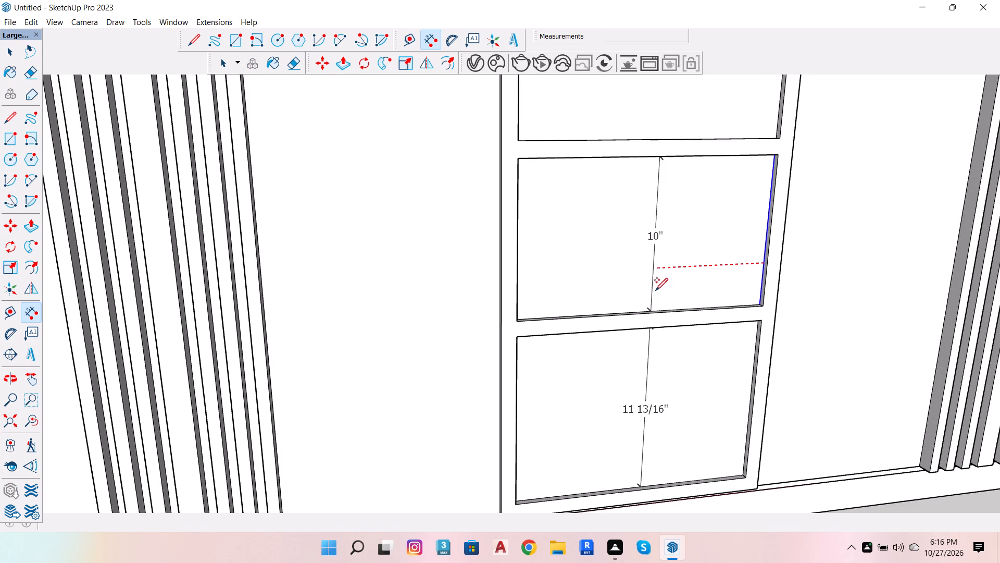
left_click(654, 290)
scroll(679, 317, "down", 5)
scroll(745, 162, "up", 4)
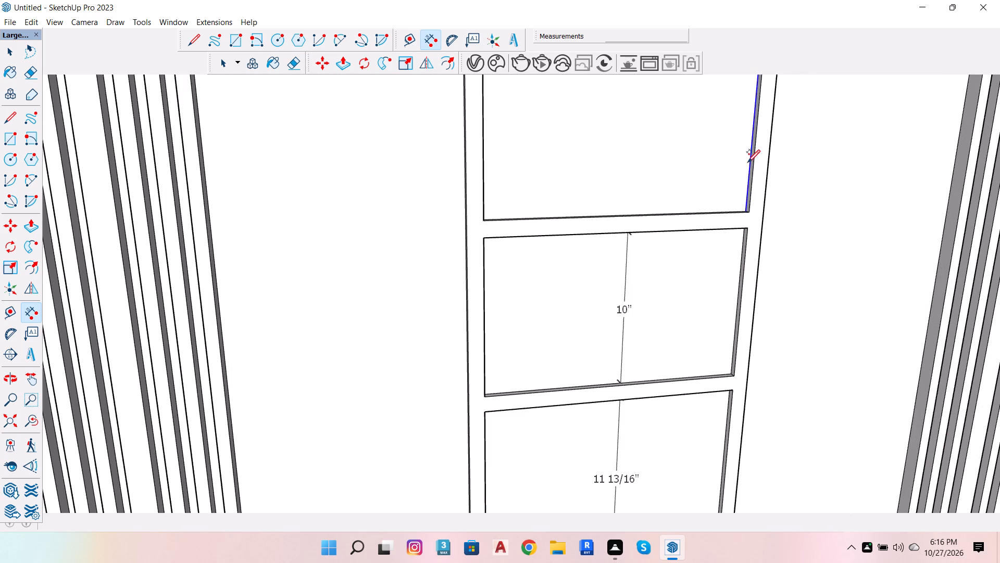
left_click(751, 161)
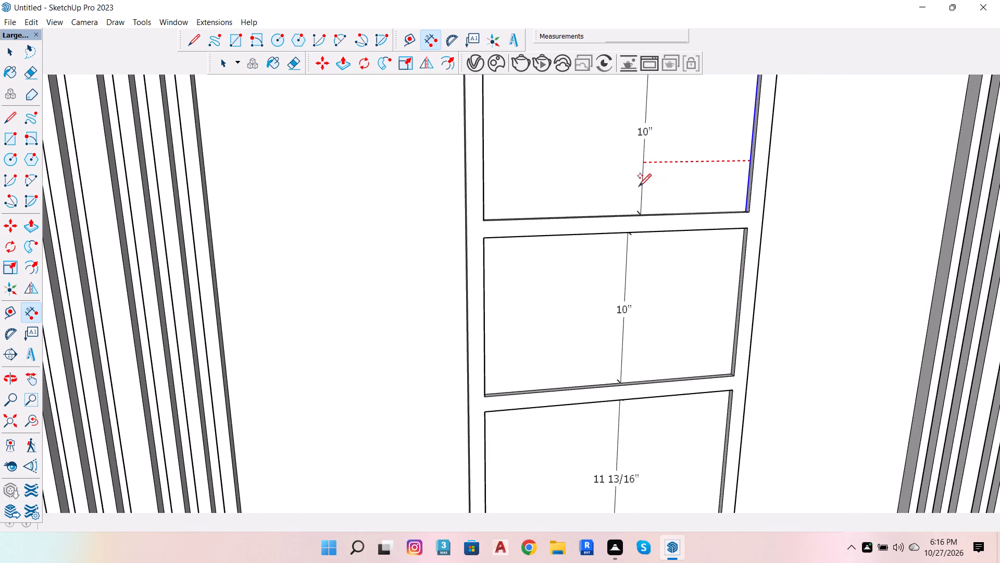
left_click(629, 190)
Dimension the heights of the fourth and fifth compartments from the bottom in the central shelf column, inside their openings.
scroll(696, 258, "down", 14)
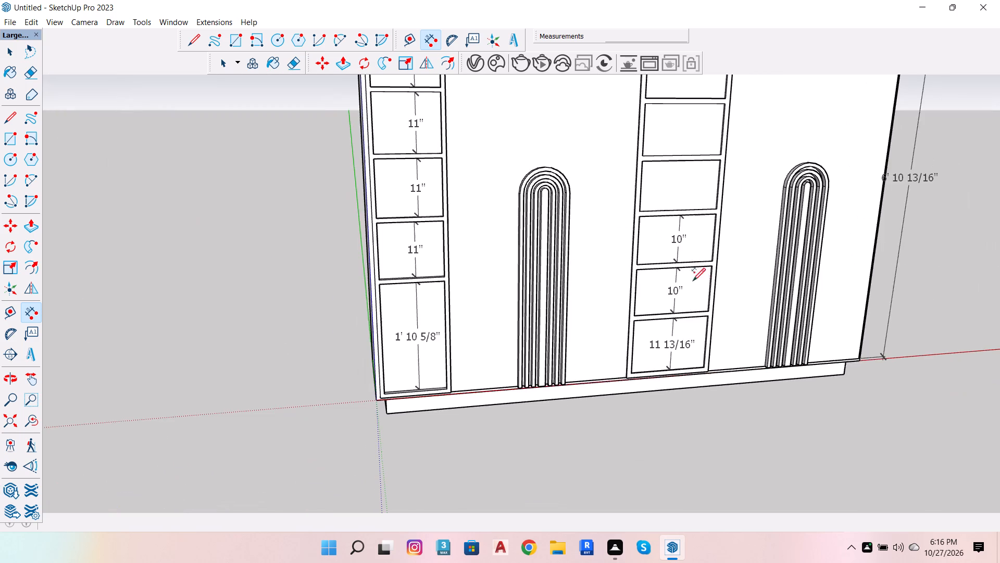
scroll(709, 181, "up", 12)
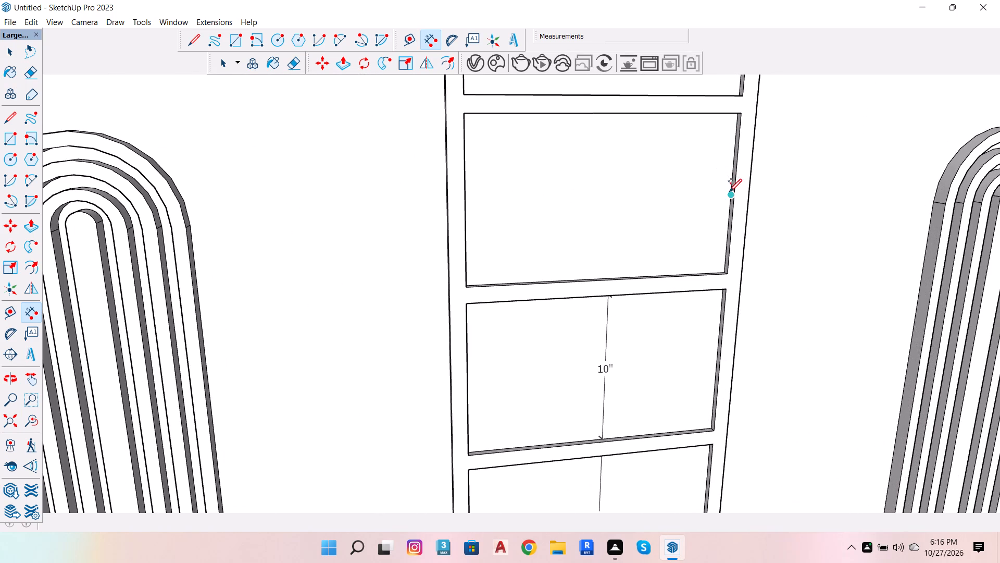
left_click(731, 177)
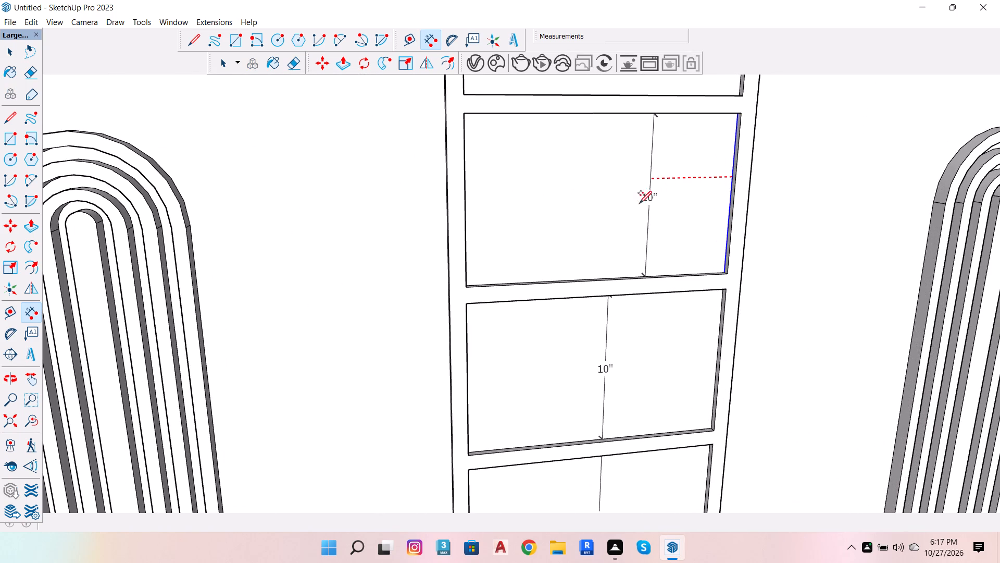
left_click(613, 222)
scroll(646, 271, "down", 6)
scroll(696, 173, "down", 7)
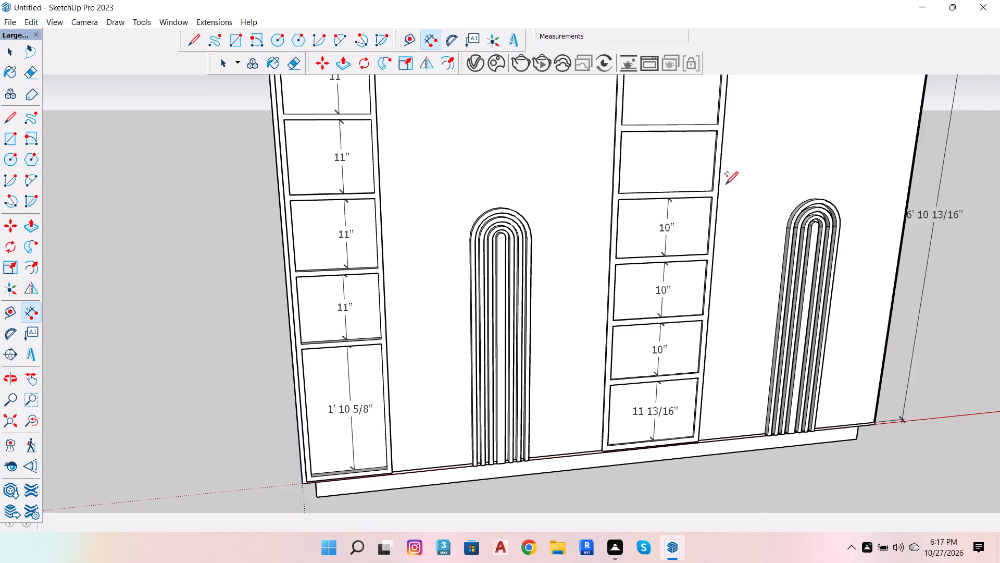
scroll(704, 152, "up", 11)
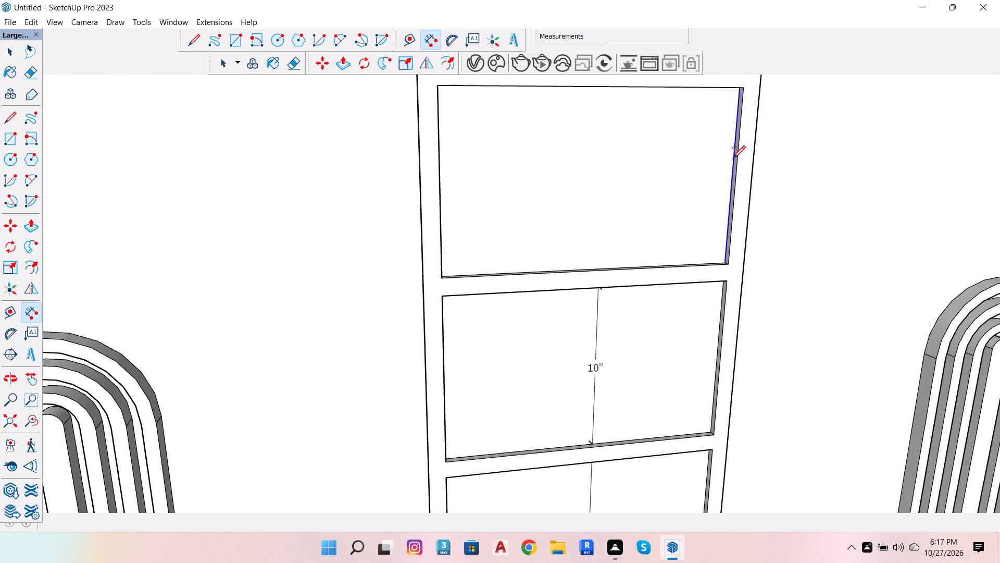
left_click(733, 157)
left_click(598, 194)
Dimension the heights of the sixth and the topmost compartments in the lower section's central shelf column, inside their openings.
scroll(669, 267, "down", 12)
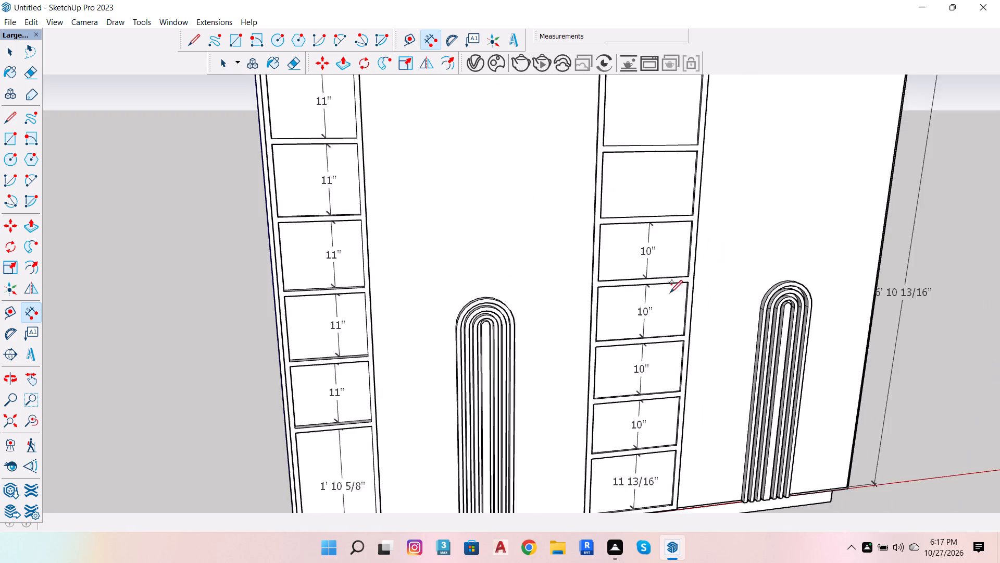
scroll(670, 292, "down", 2)
scroll(677, 172, "up", 10)
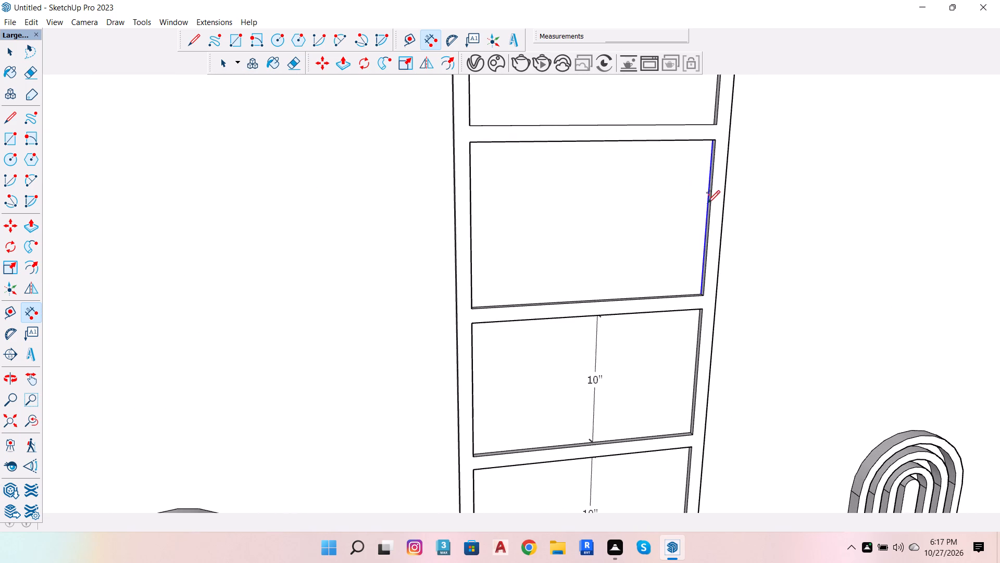
left_click(709, 202)
left_click(606, 224)
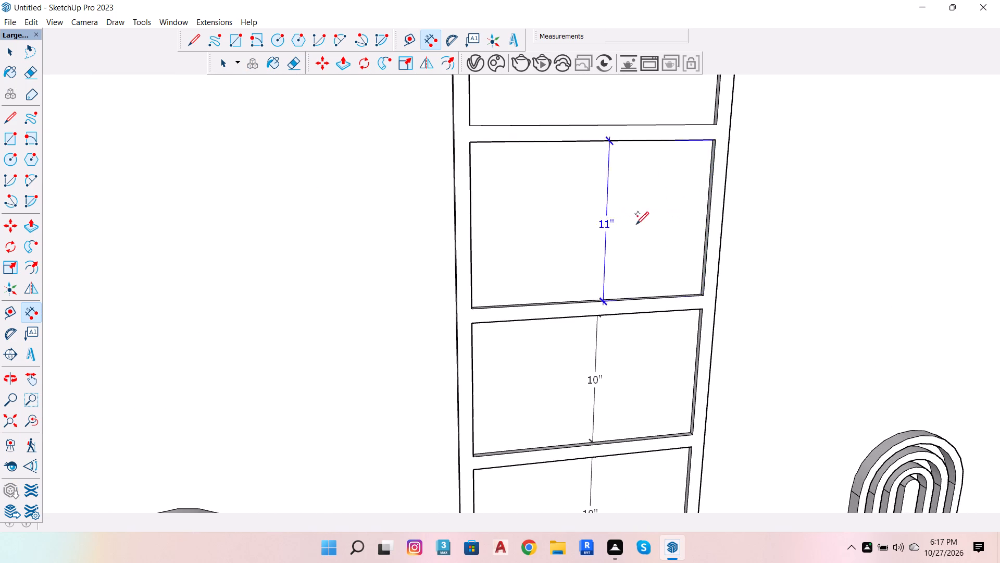
scroll(684, 272, "down", 10)
scroll(680, 193, "up", 11)
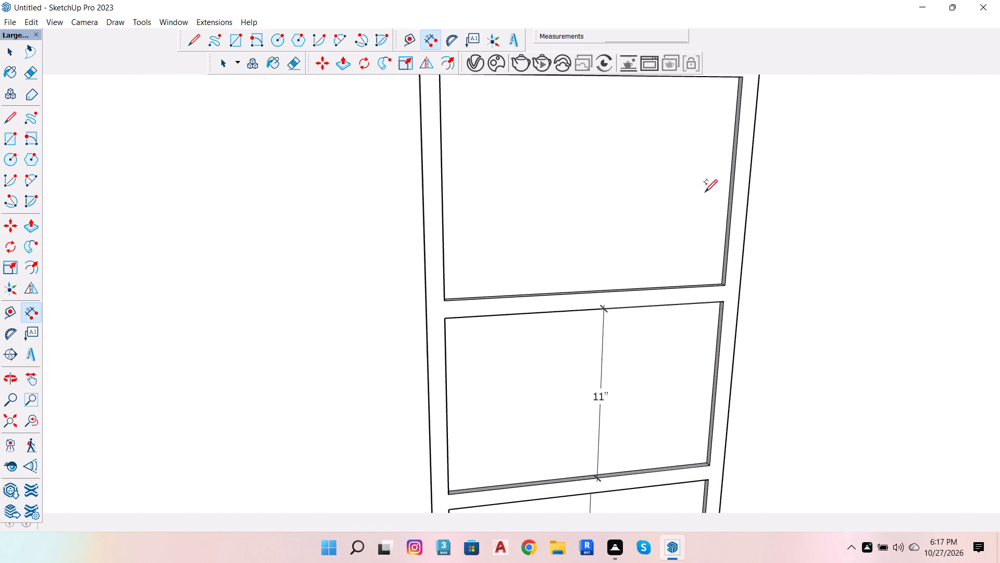
left_click(729, 200)
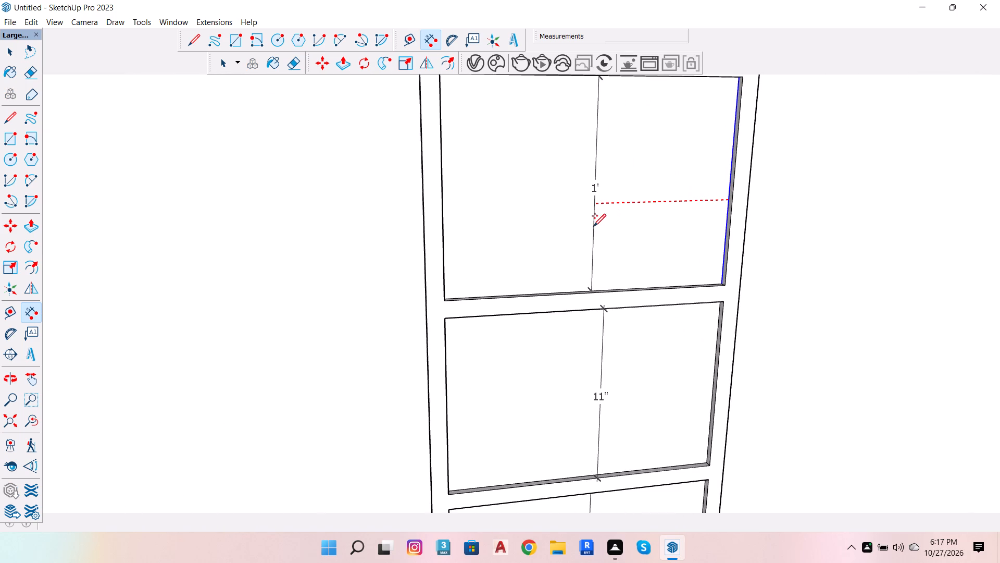
left_click(593, 226)
Dimension the height of the tall opening in the upper section above the central shelf column.
scroll(667, 267, "down", 10)
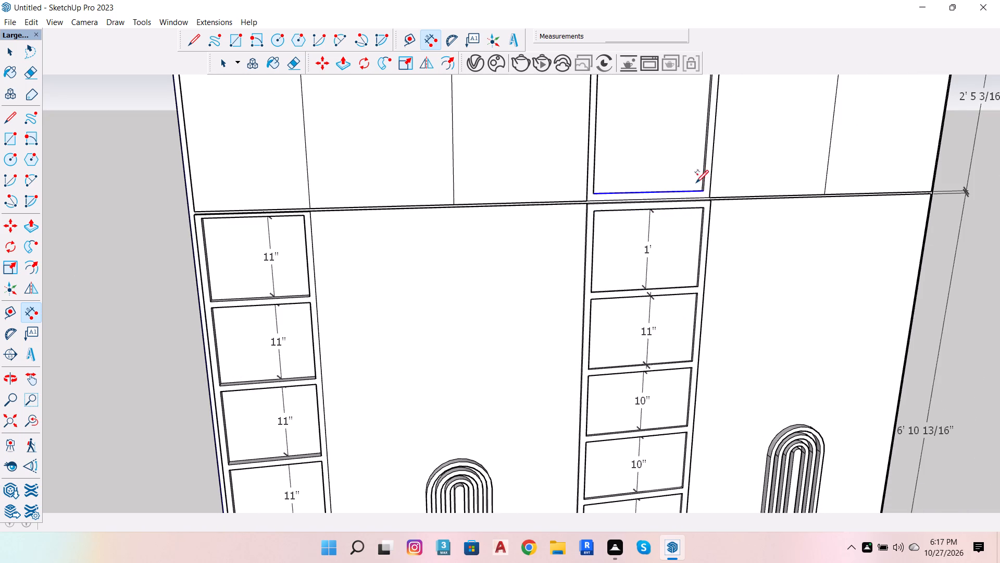
left_click(704, 159)
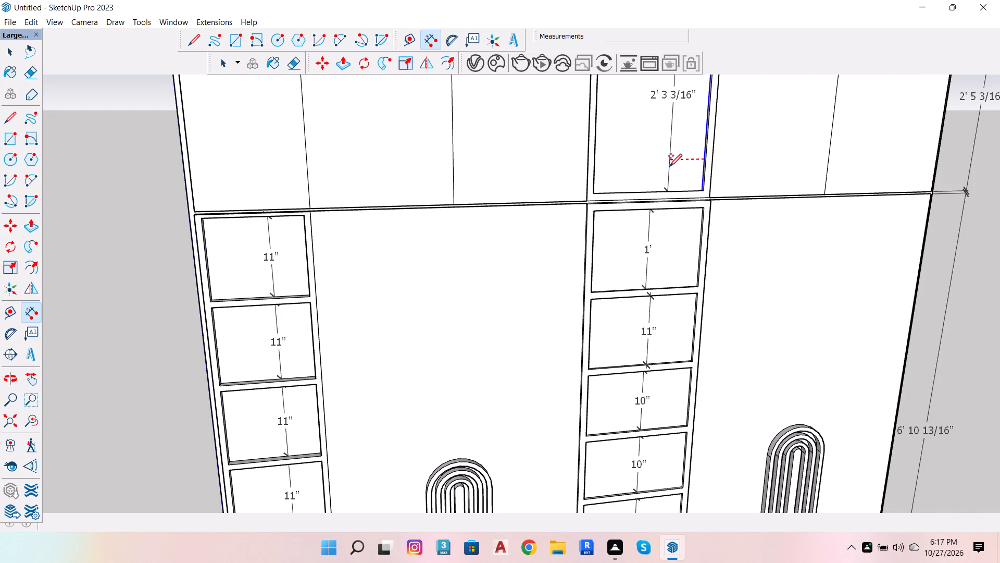
left_click(662, 167)
Dimension the widths of the central shelf column's top compartment and of the tall upper opening above it, inside the openings.
scroll(697, 181, "down", 7)
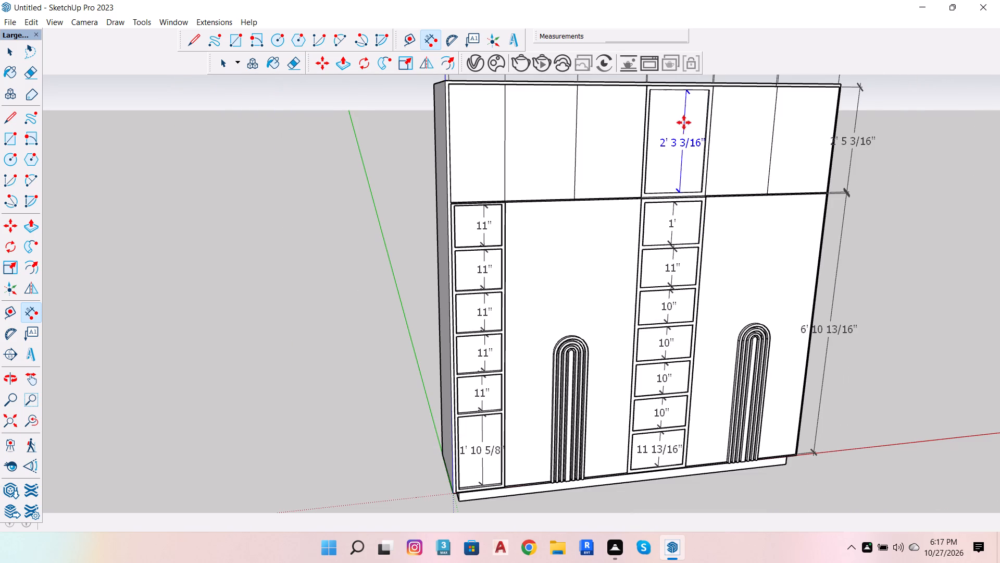
scroll(691, 99, "up", 4)
scroll(644, 295, "up", 7)
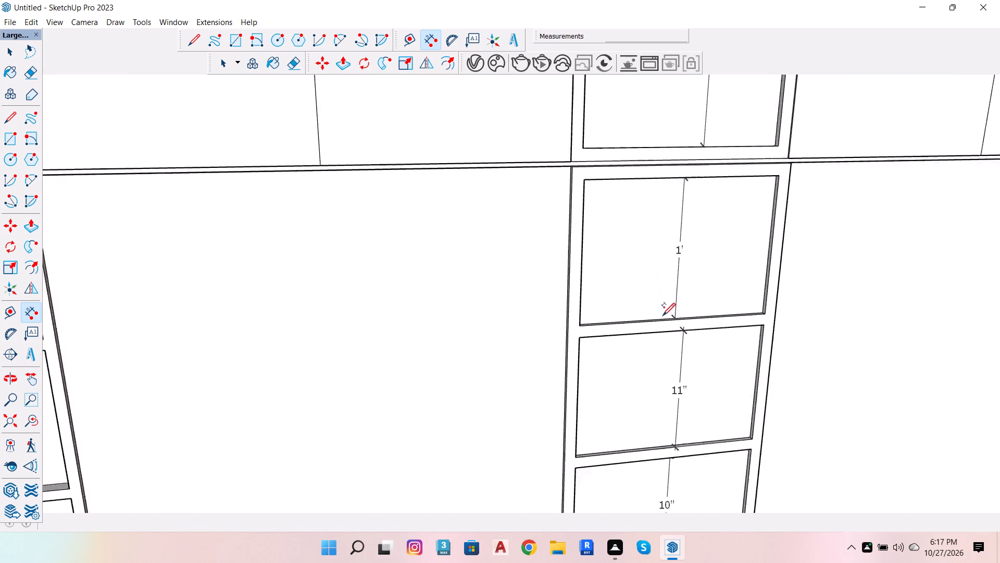
scroll(662, 315, "up", 2)
left_click(654, 320)
left_click(662, 251)
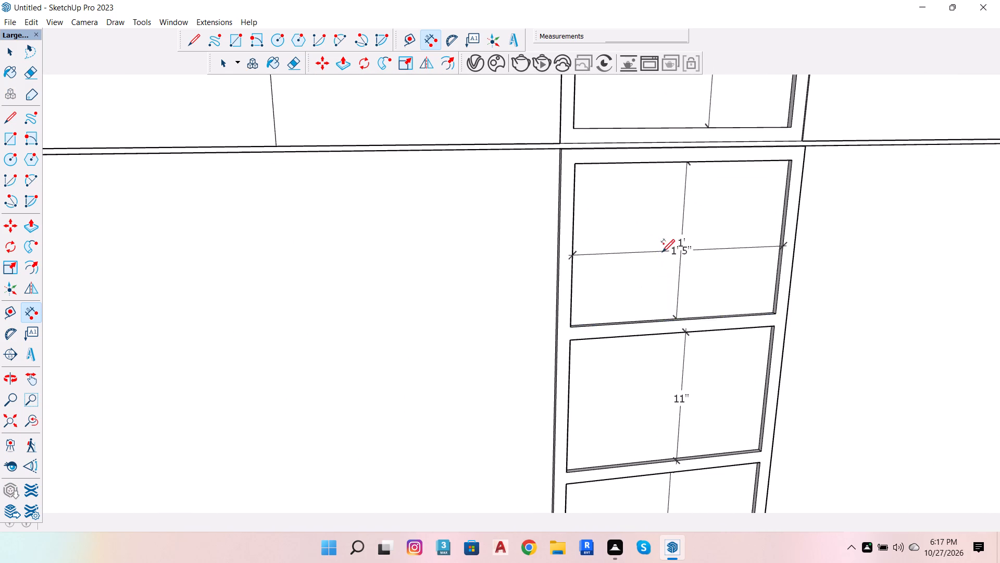
scroll(662, 253, "down", 7)
scroll(686, 175, "up", 5)
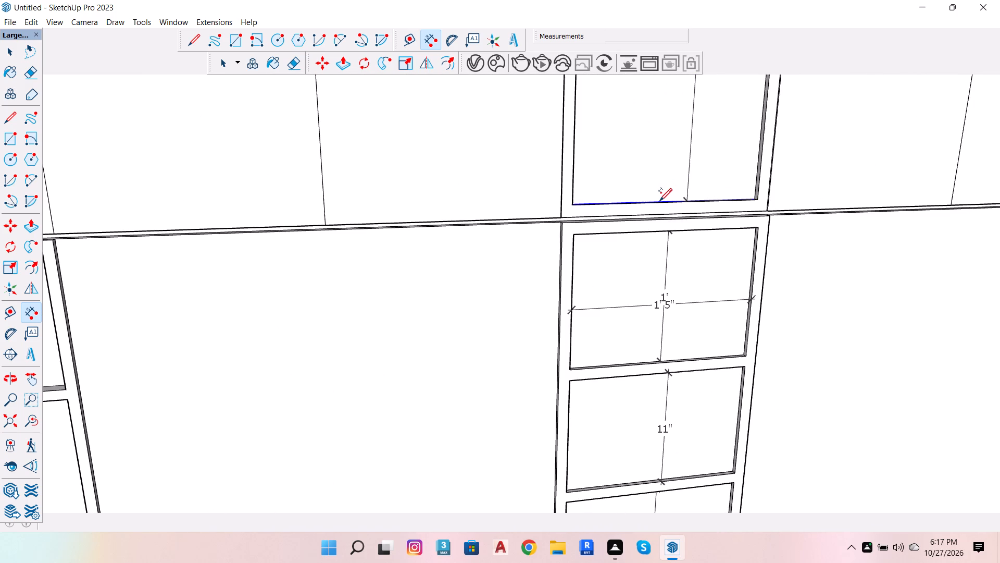
left_click(659, 200)
left_click(675, 117)
scroll(667, 250, "down", 7)
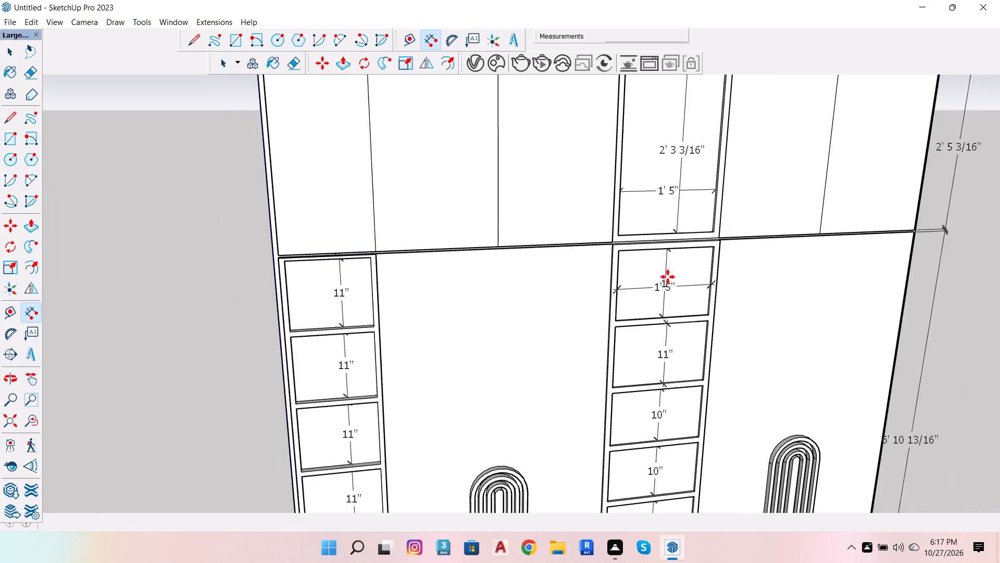
scroll(668, 277, "down", 6)
scroll(735, 247, "down", 7)
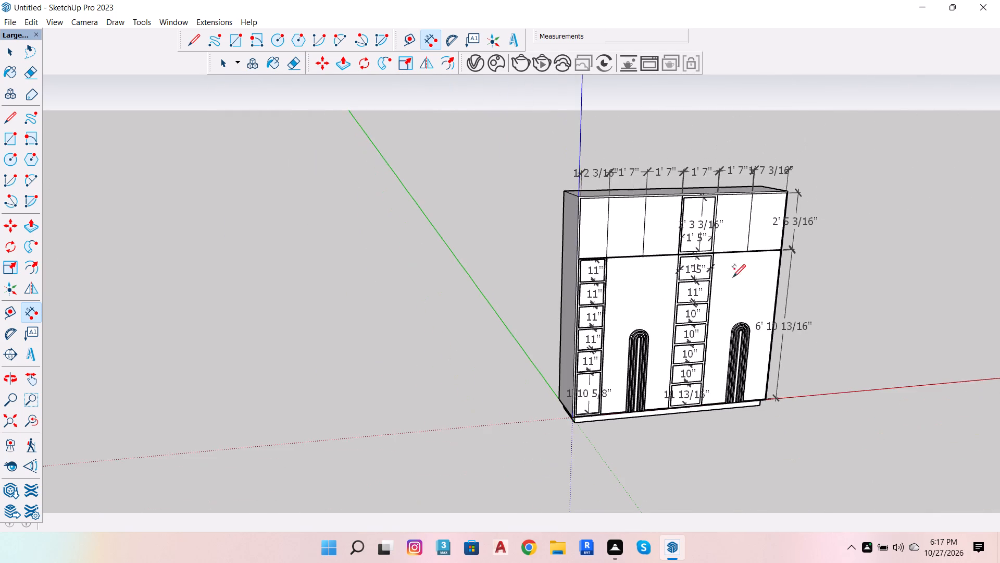
scroll(773, 263, "up", 11)
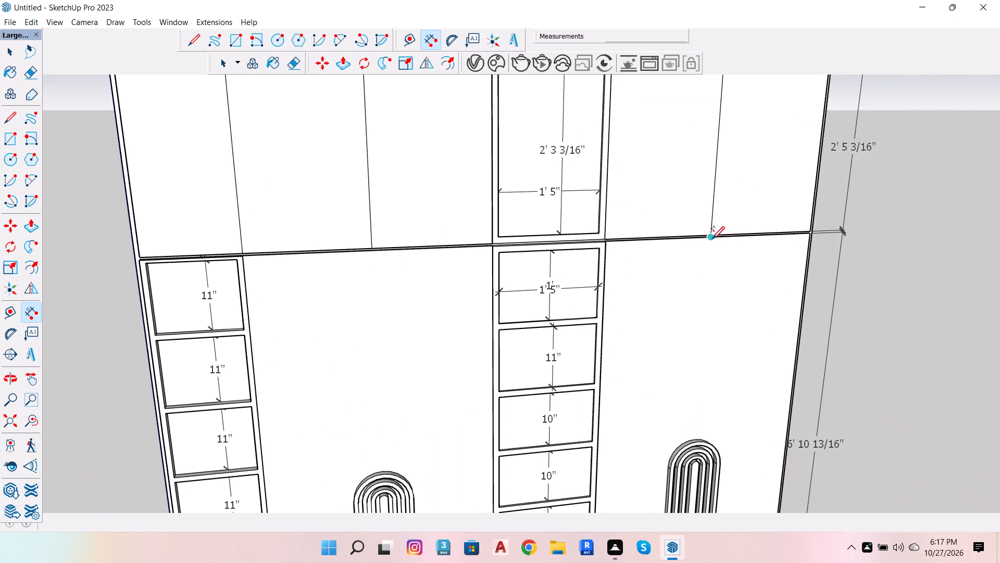
key("space")
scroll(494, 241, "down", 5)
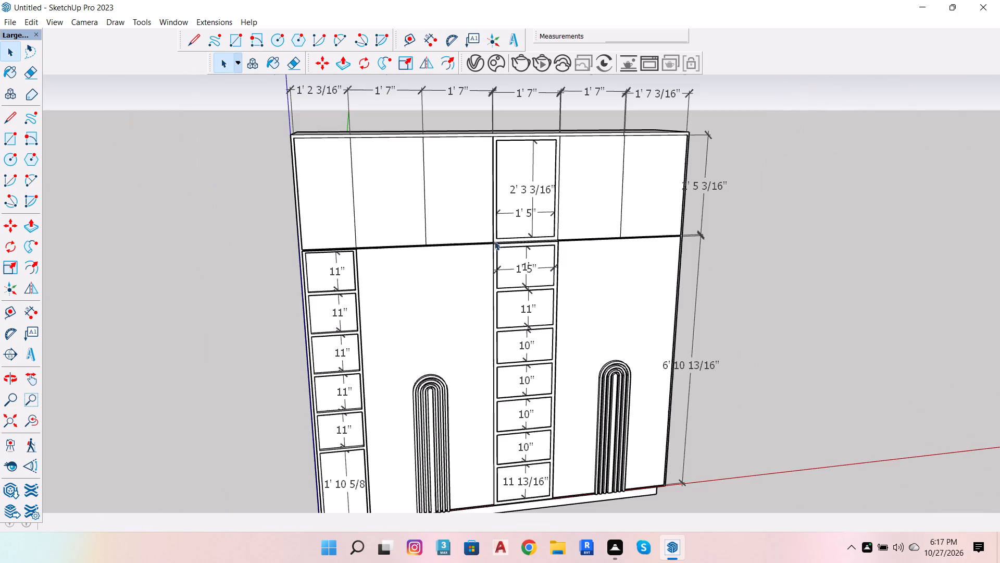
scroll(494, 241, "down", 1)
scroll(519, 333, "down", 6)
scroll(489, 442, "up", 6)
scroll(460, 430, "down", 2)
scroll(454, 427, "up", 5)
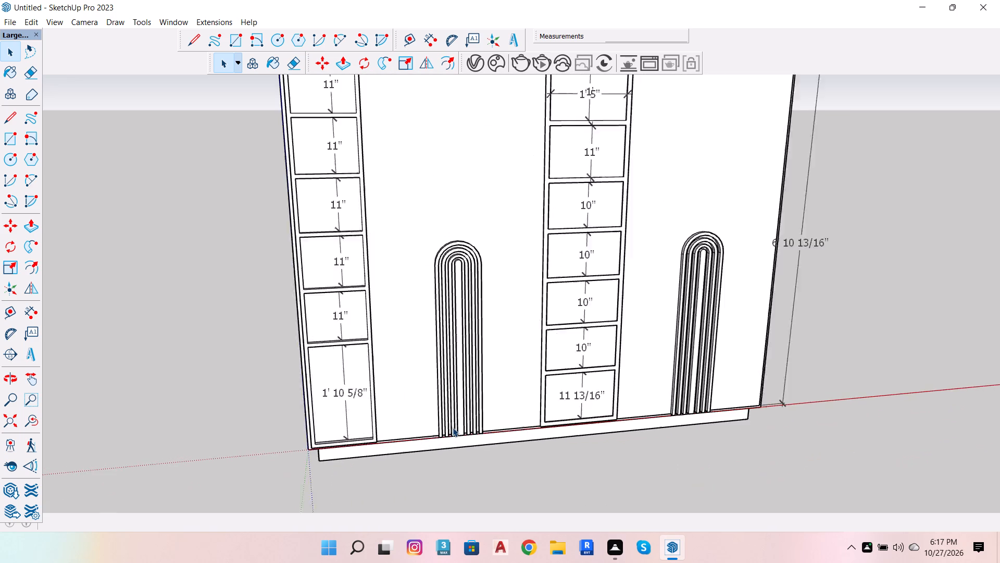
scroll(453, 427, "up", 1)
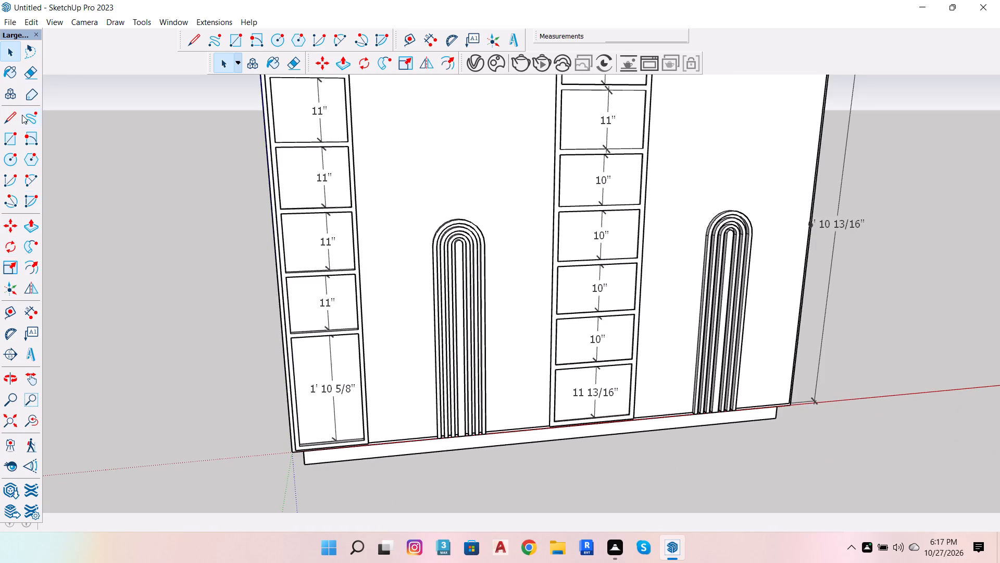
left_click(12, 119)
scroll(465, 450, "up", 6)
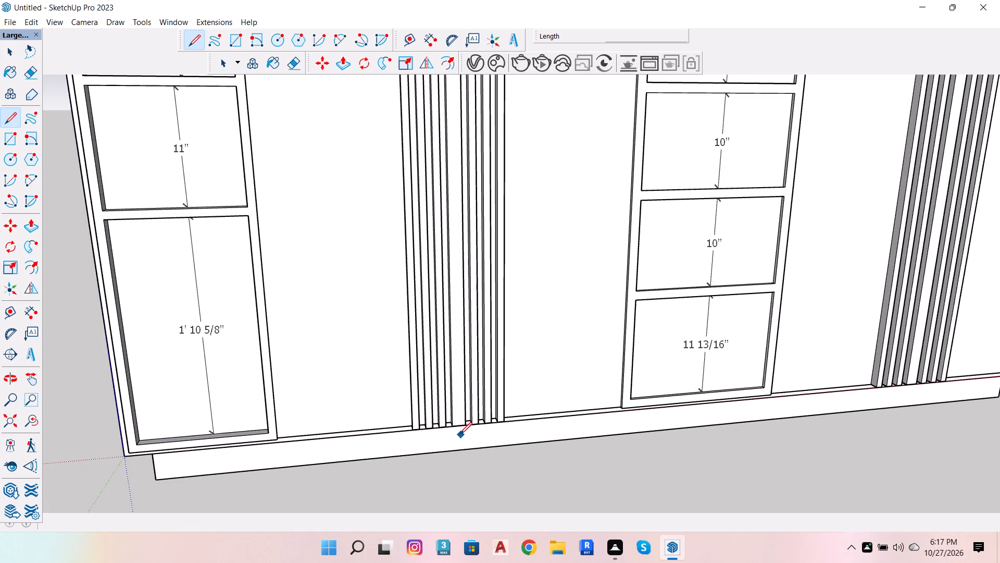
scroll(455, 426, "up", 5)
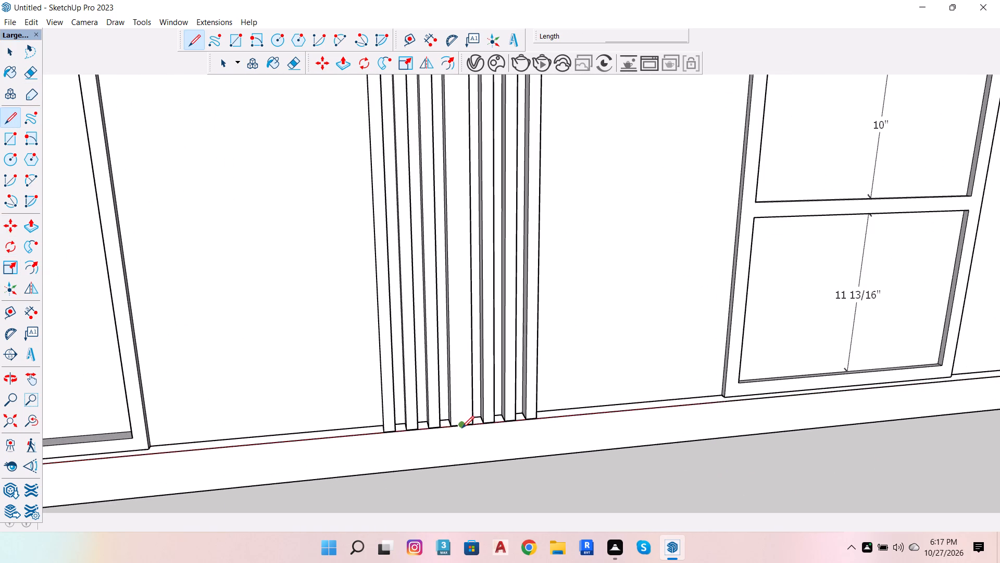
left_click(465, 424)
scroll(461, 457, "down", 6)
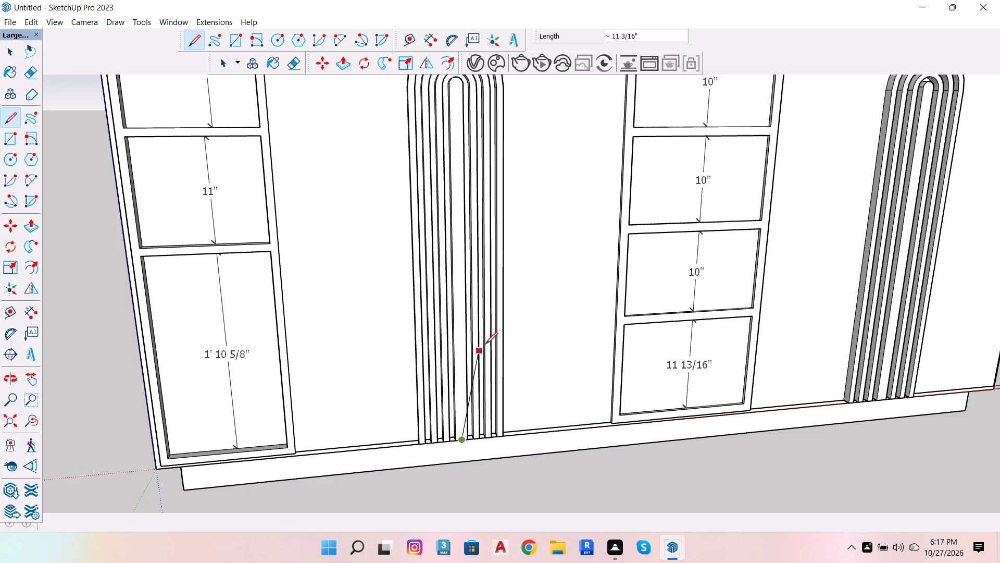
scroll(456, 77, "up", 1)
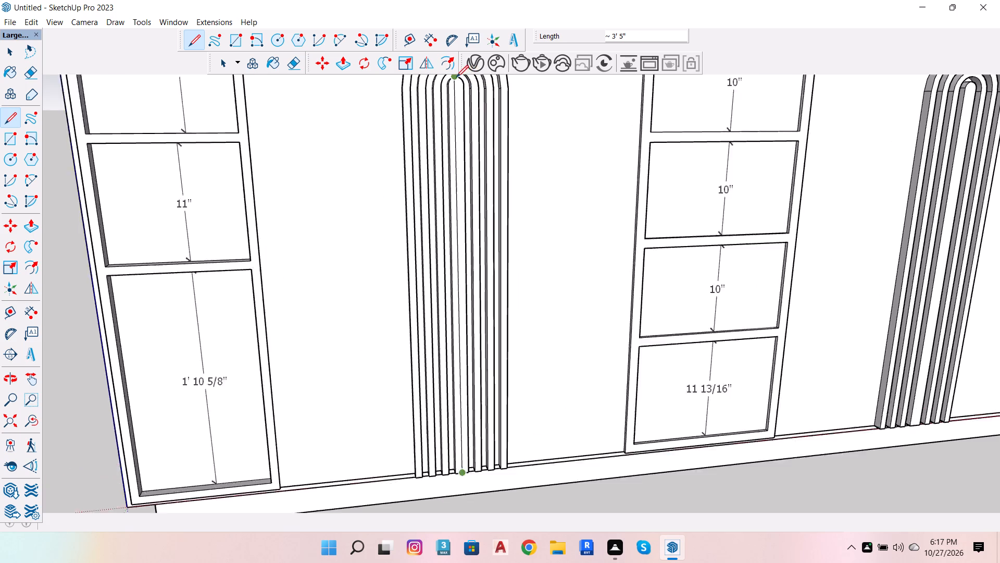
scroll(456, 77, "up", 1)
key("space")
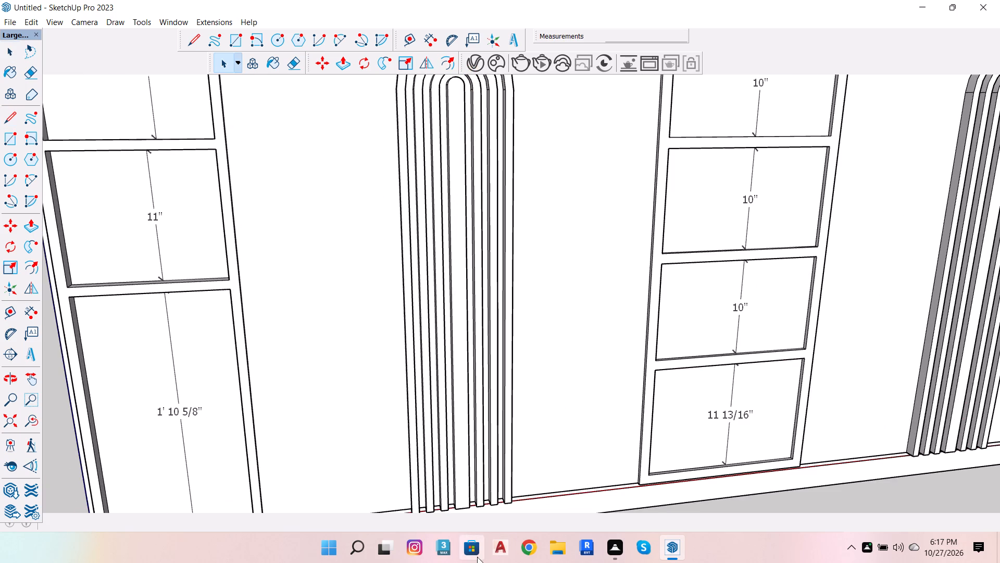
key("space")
Draw a vertical centre line on the fluted arch between the shelf columns, from the inner strip's bottom midpoint to its curved top.
scroll(498, 401, "down", 5)
scroll(493, 460, "up", 5)
key("l")
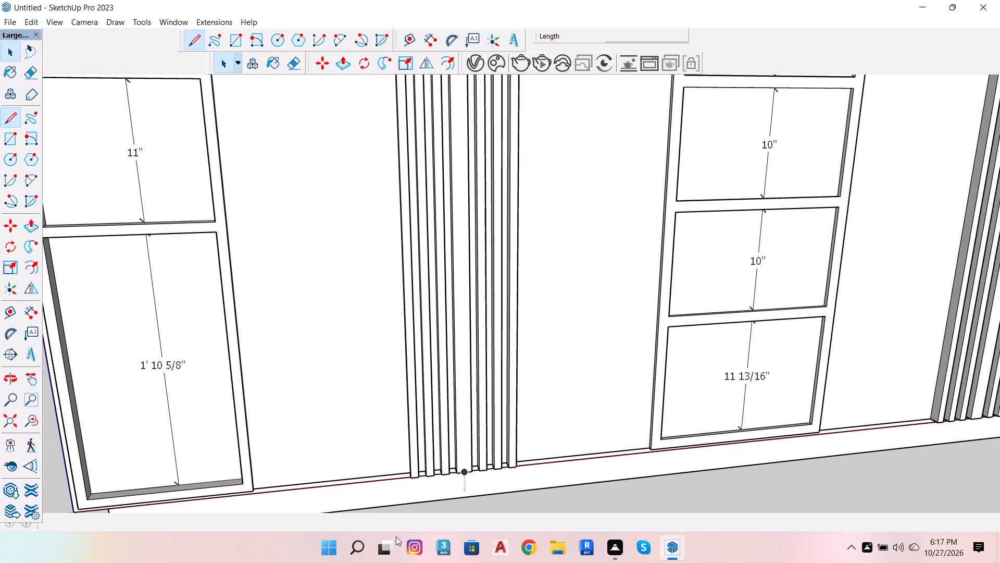
scroll(478, 479, "up", 6)
scroll(424, 458, "up", 4)
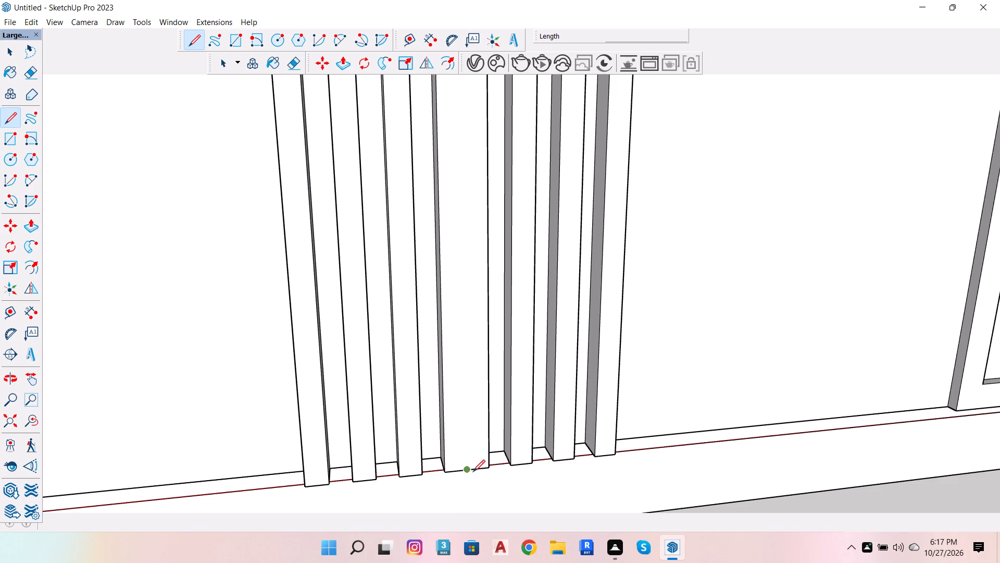
left_click(471, 473)
scroll(471, 481, "down", 17)
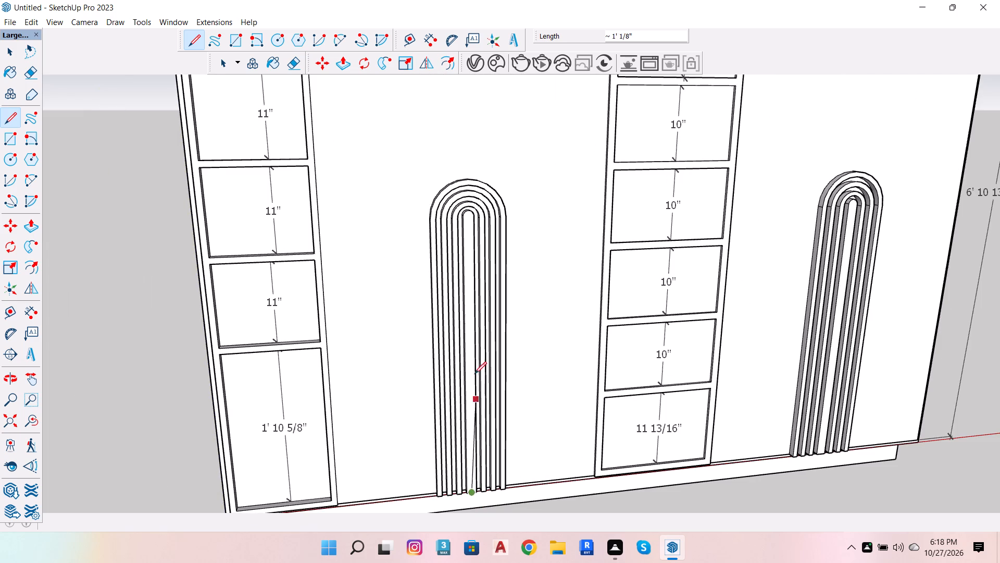
scroll(464, 226, "up", 11)
left_click(473, 201)
scroll(422, 249, "down", 7)
key("space")
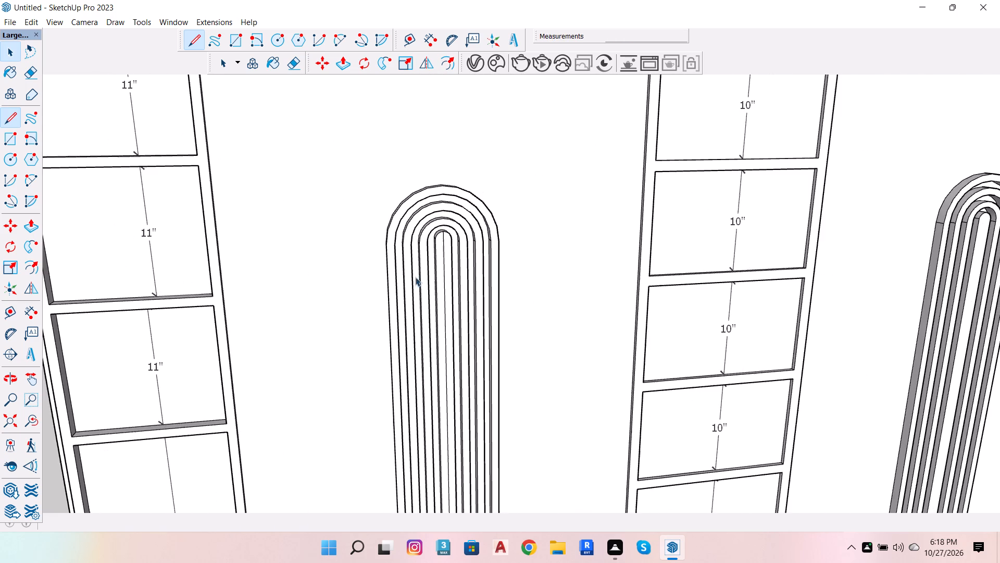
Draw a vertical line about 3' 1 5/16" long from the top of the arch between the shelf columns up to the lower section's top edge.
scroll(466, 304, "down", 5)
scroll(460, 203, "up", 4)
key("space")
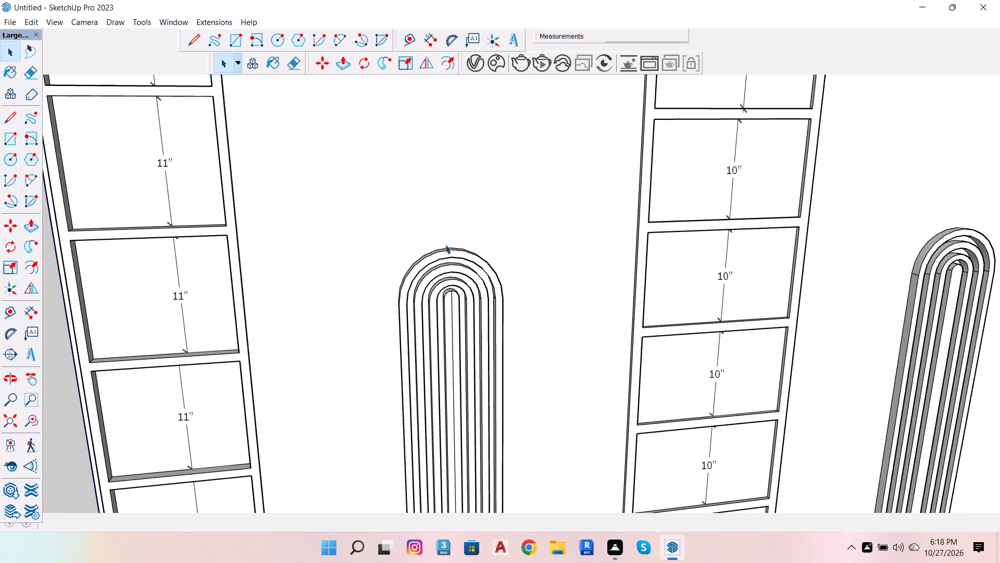
key("l")
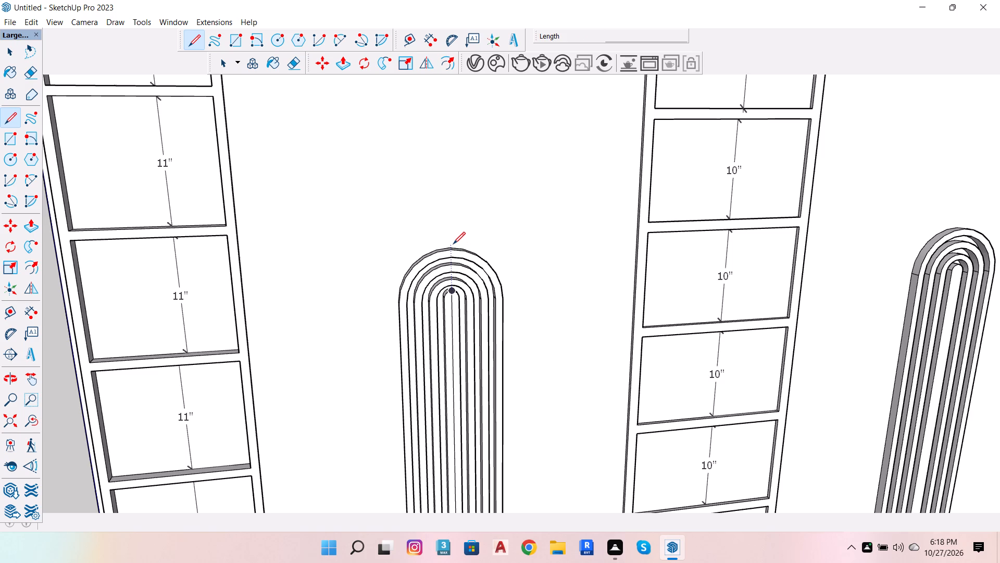
scroll(453, 244, "up", 9)
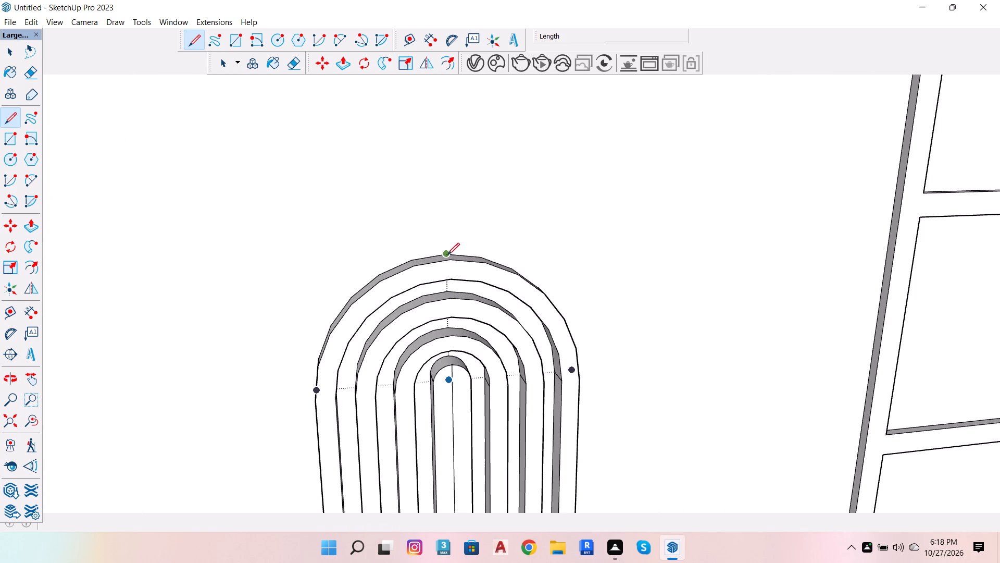
left_click(447, 255)
scroll(482, 277, "down", 7)
scroll(504, 396, "down", 8)
scroll(493, 447, "down", 7)
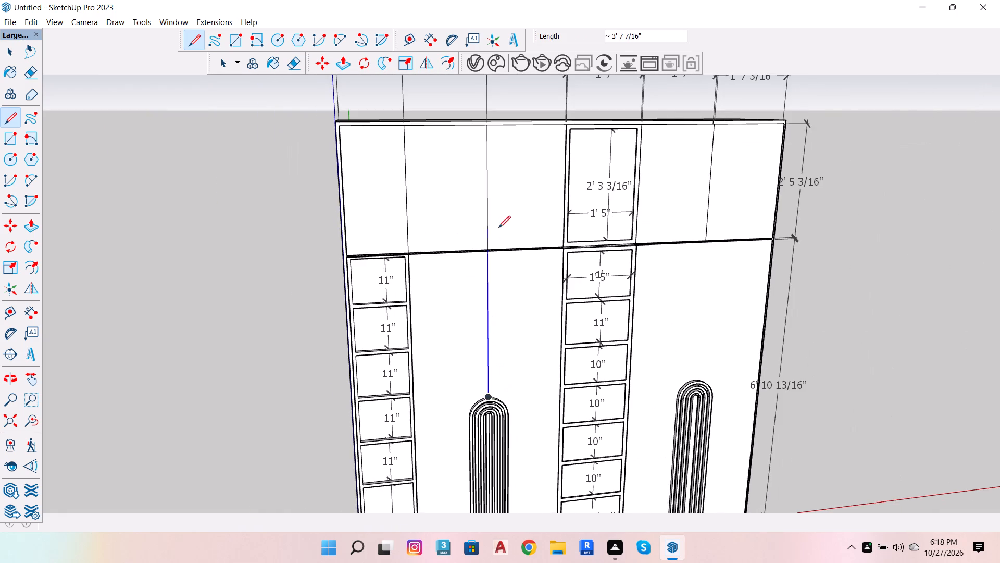
scroll(492, 241, "up", 14)
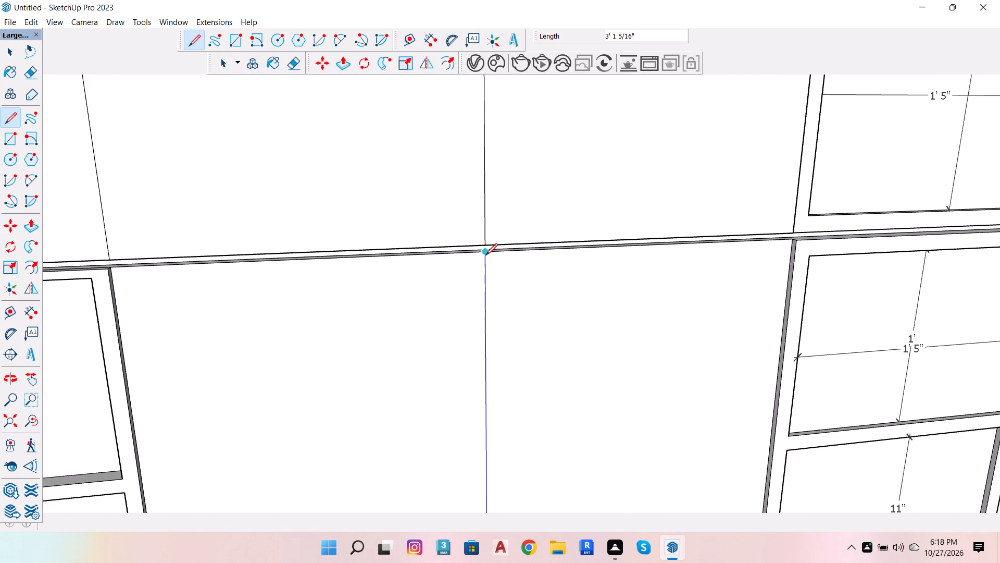
left_click(485, 254)
scroll(336, 311, "down", 6)
key("space")
scroll(455, 210, "down", 7)
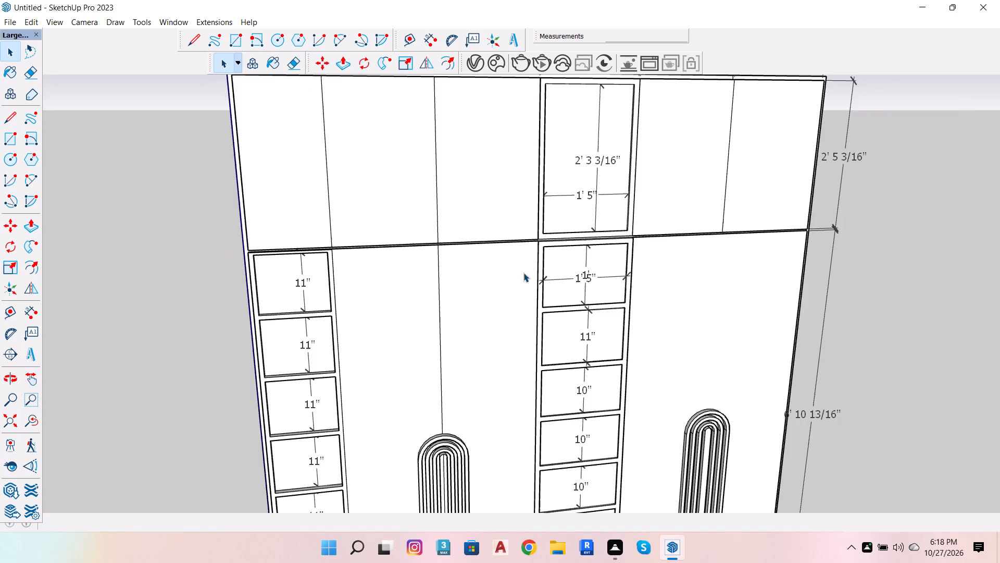
Draw a vertical line about 3' 1" long from the top of the other fluted arch up to the lower section's top edge.
scroll(732, 358, "up", 4)
key("space")
scroll(696, 421, "up", 1)
key("l")
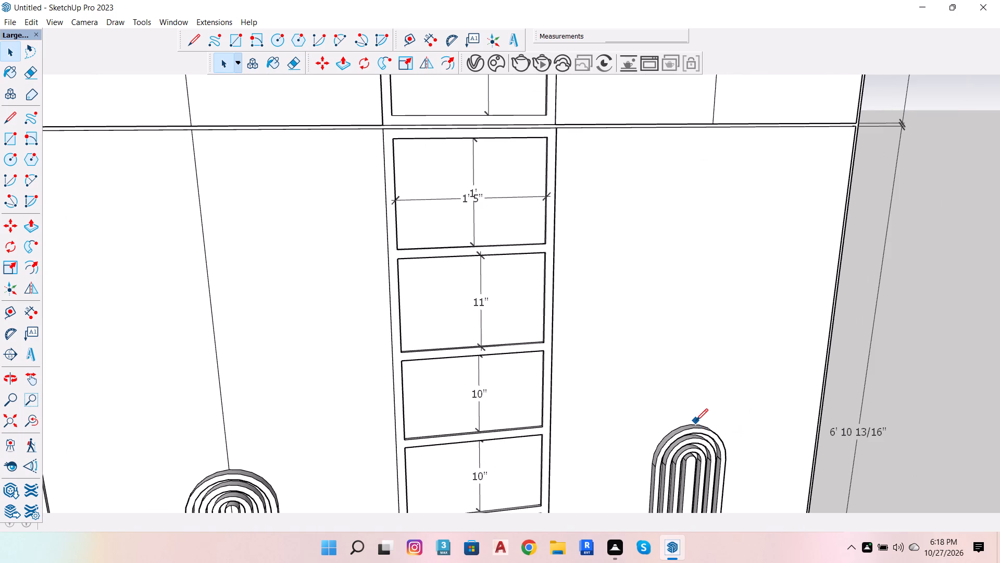
scroll(696, 421, "up", 5)
left_click(688, 425)
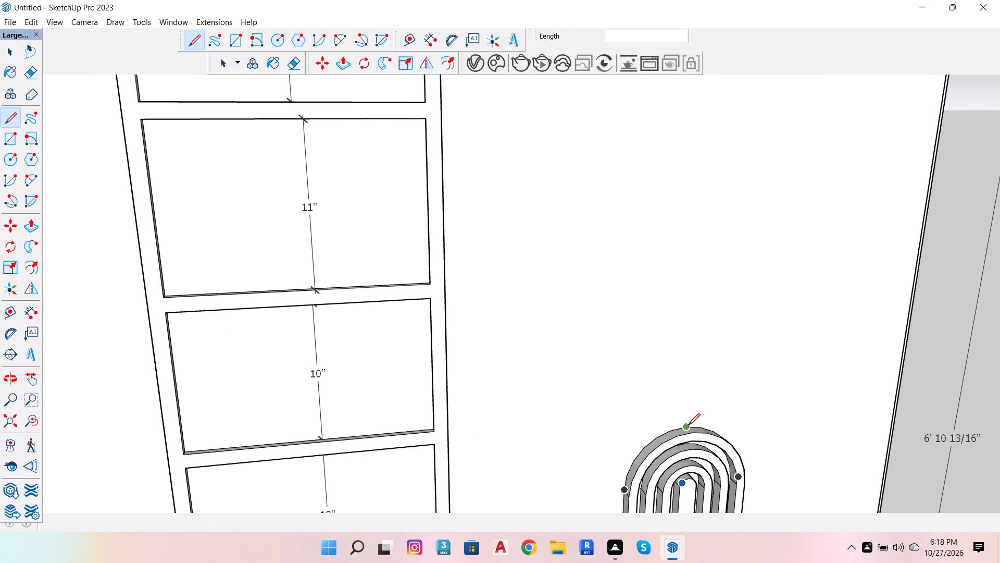
scroll(694, 408, "down", 7)
left_click(688, 428)
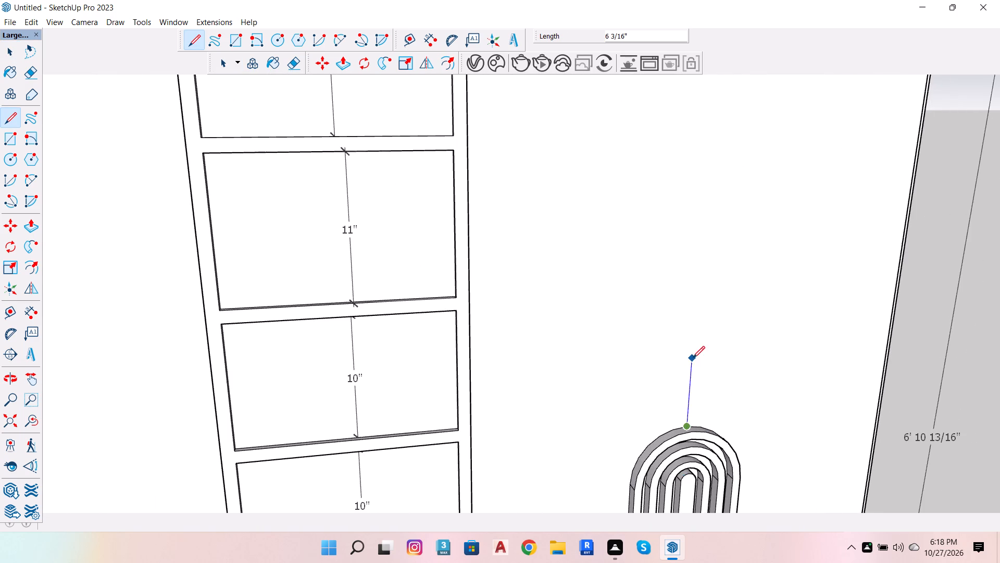
scroll(691, 362, "down", 7)
scroll(679, 420, "down", 3)
scroll(704, 239, "up", 4)
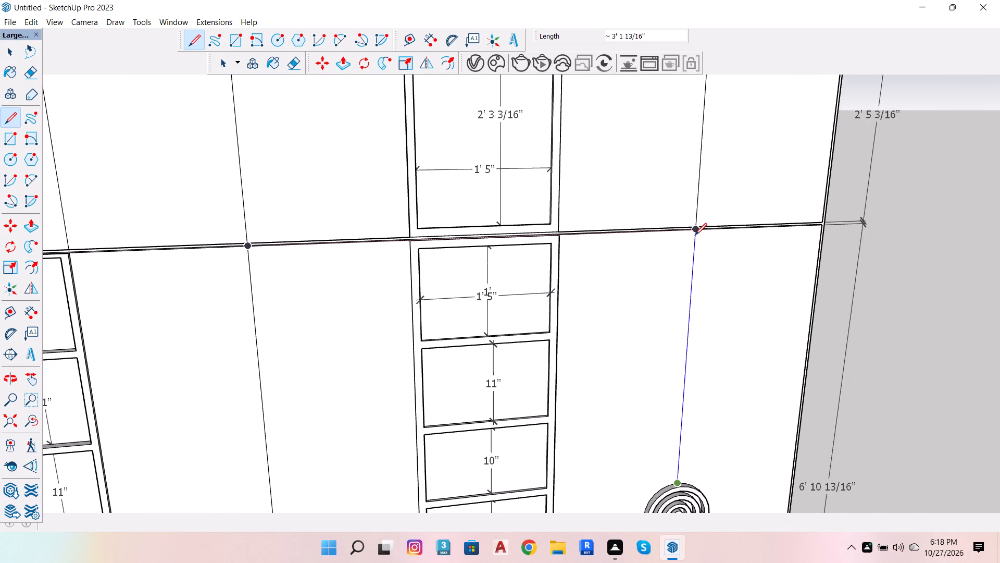
left_click(695, 234)
scroll(719, 180, "down", 6)
scroll(659, 177, "down", 6)
key("space")
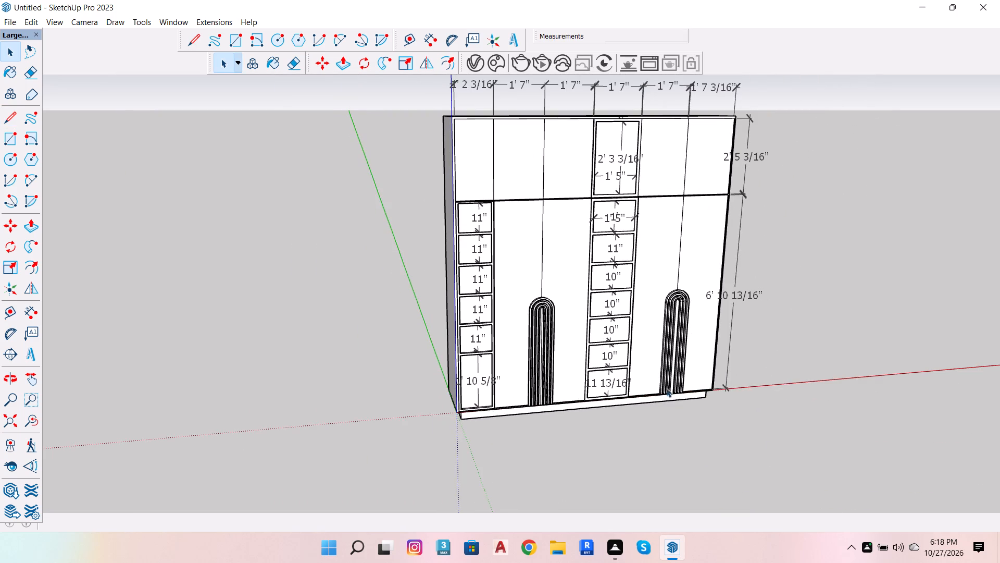
Draw a vertical centre line about 3' 5" long on that arch's inner strip, from its bottom midpoint to its curved top.
scroll(670, 400, "up", 20)
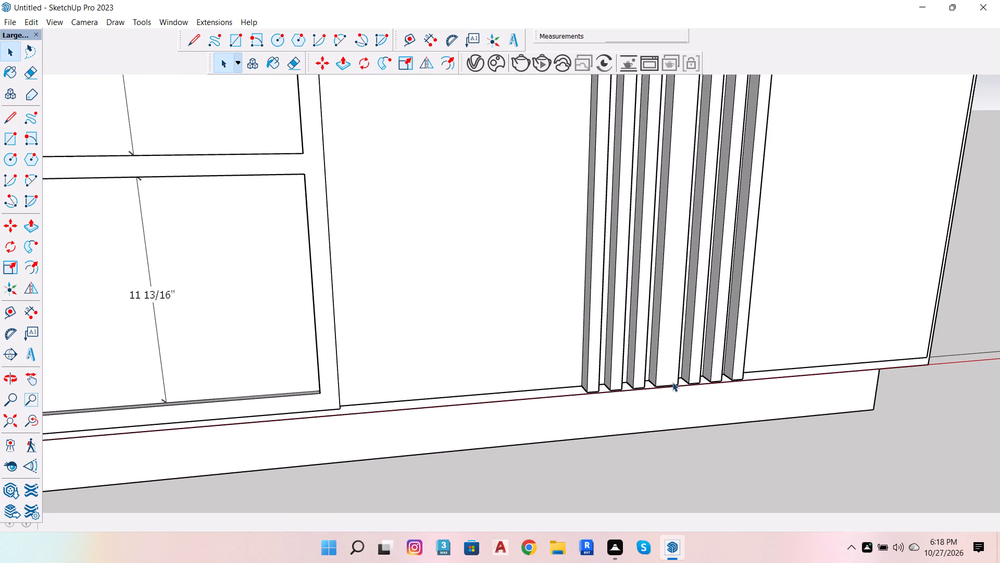
key("l")
scroll(669, 387, "up", 6)
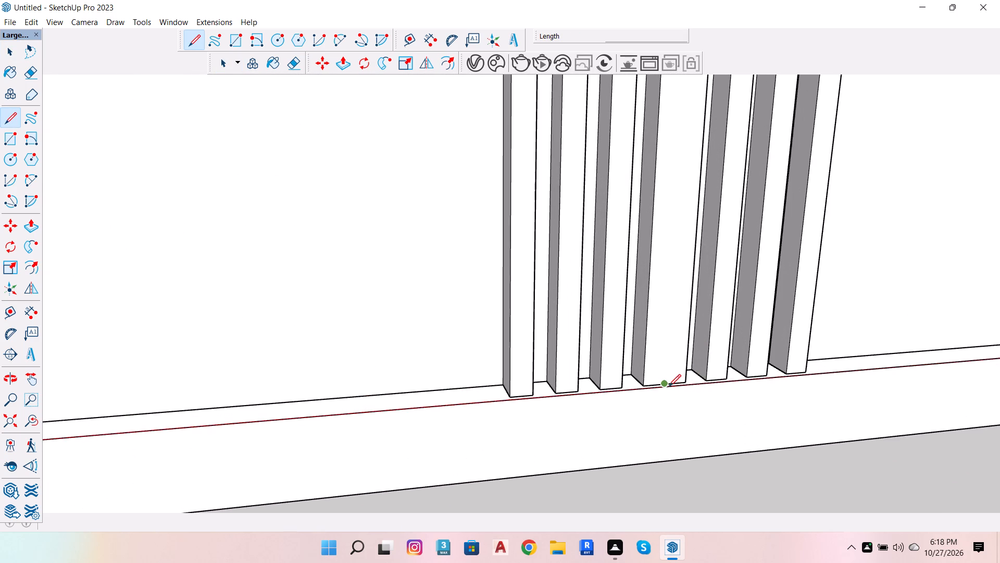
left_click(667, 383)
scroll(661, 425, "down", 20)
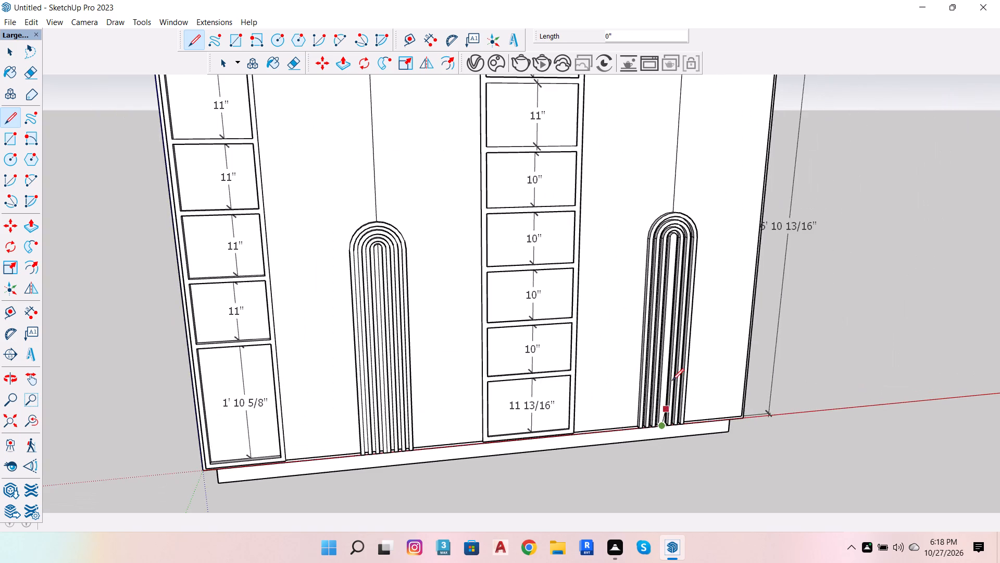
scroll(682, 201, "up", 5)
scroll(671, 247, "up", 6)
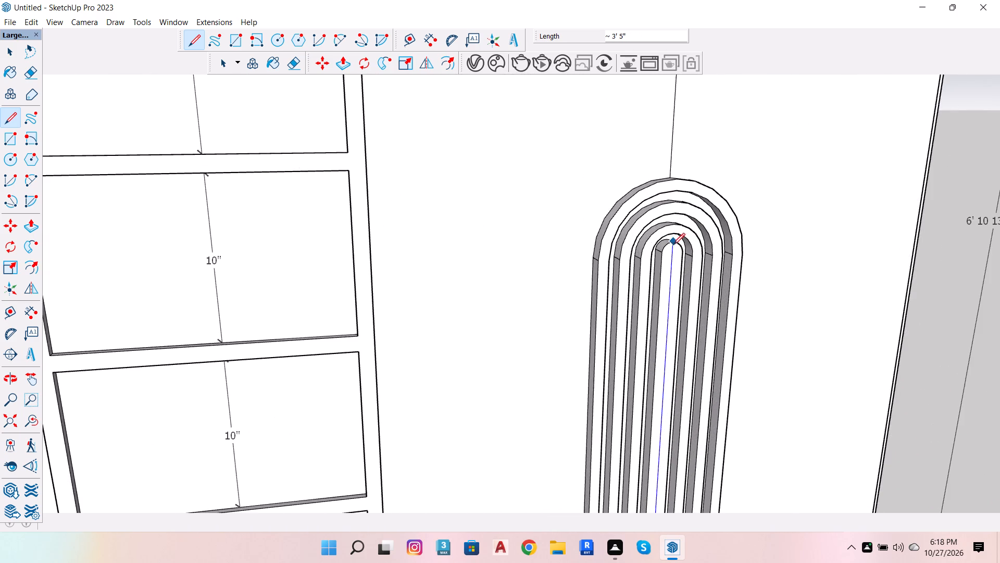
scroll(678, 244, "up", 5)
left_click(671, 241)
key("space")
scroll(584, 275, "down", 4)
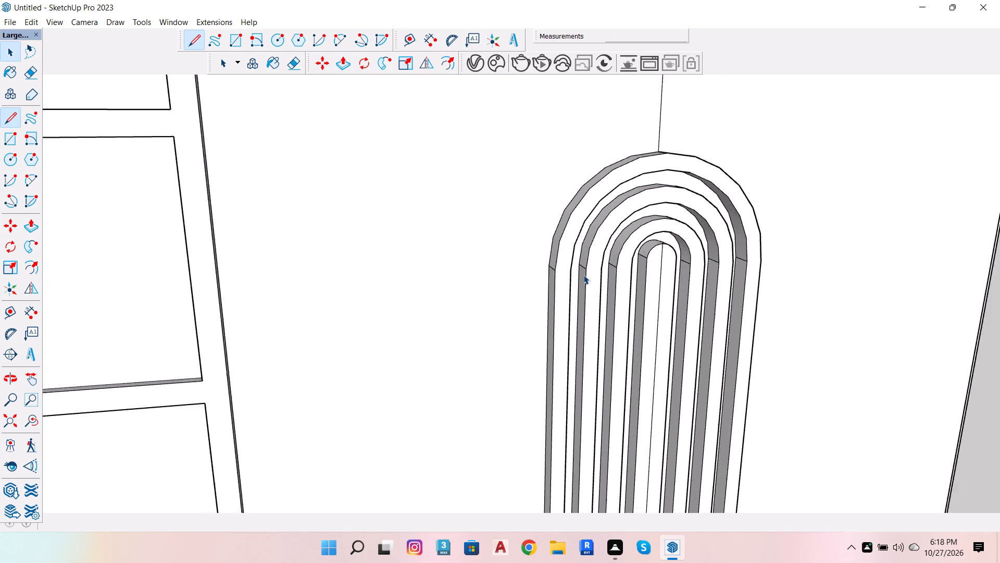
scroll(583, 275, "down", 2)
Erase the short end of the new centre line that overshoots the inner strip's curved top.
scroll(635, 258, "up", 19)
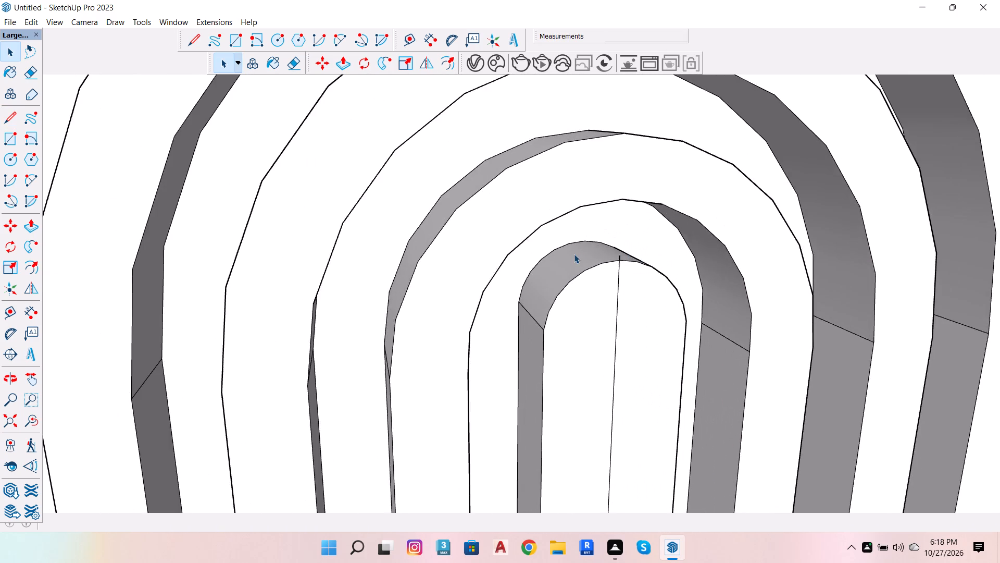
scroll(574, 254, "up", 5)
key("e")
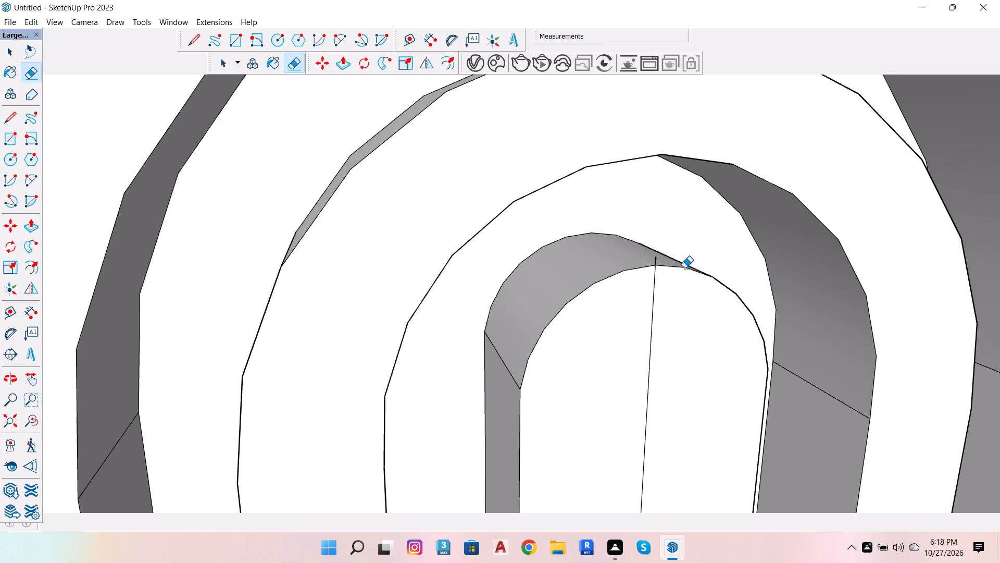
scroll(671, 261, "up", 5)
left_click(648, 262)
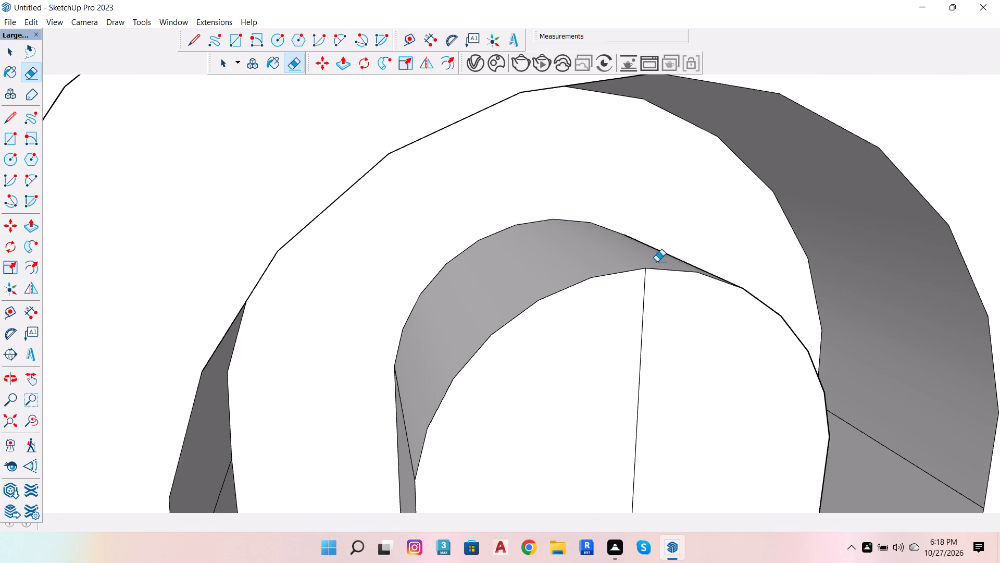
scroll(677, 252, "down", 20)
scroll(677, 252, "down", 6)
scroll(680, 317, "down", 7)
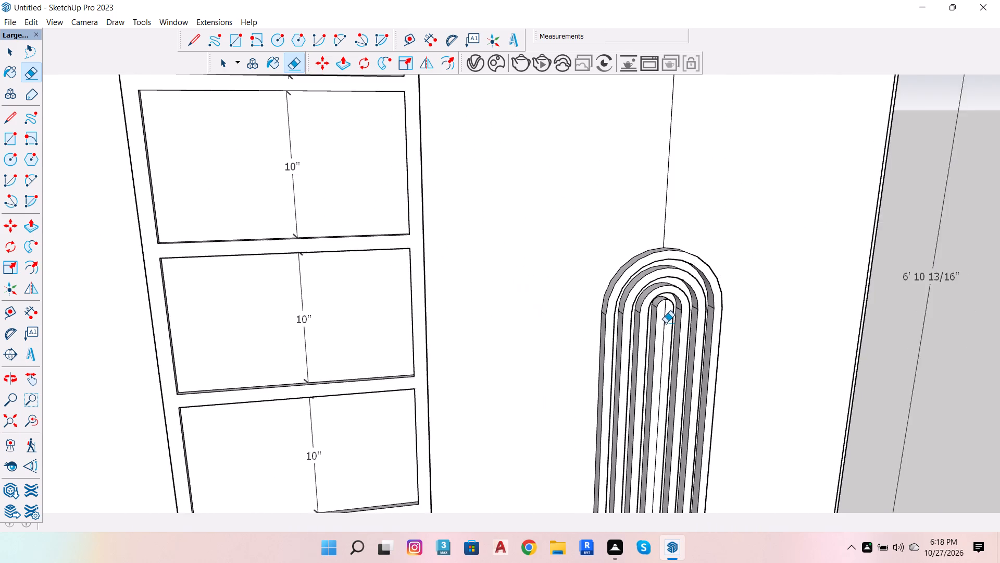
Examine the dimensioned wardrobe front and the fluted arches with their centre lines from several angles.
scroll(666, 323, "down", 18)
scroll(692, 317, "down", 5)
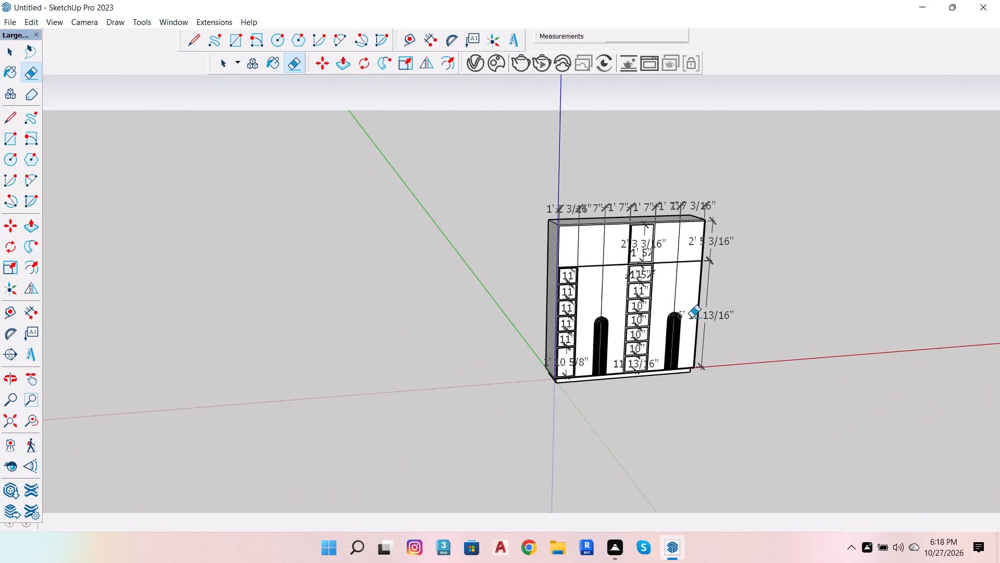
key("o")
left_click_drag(760, 291, 636, 196)
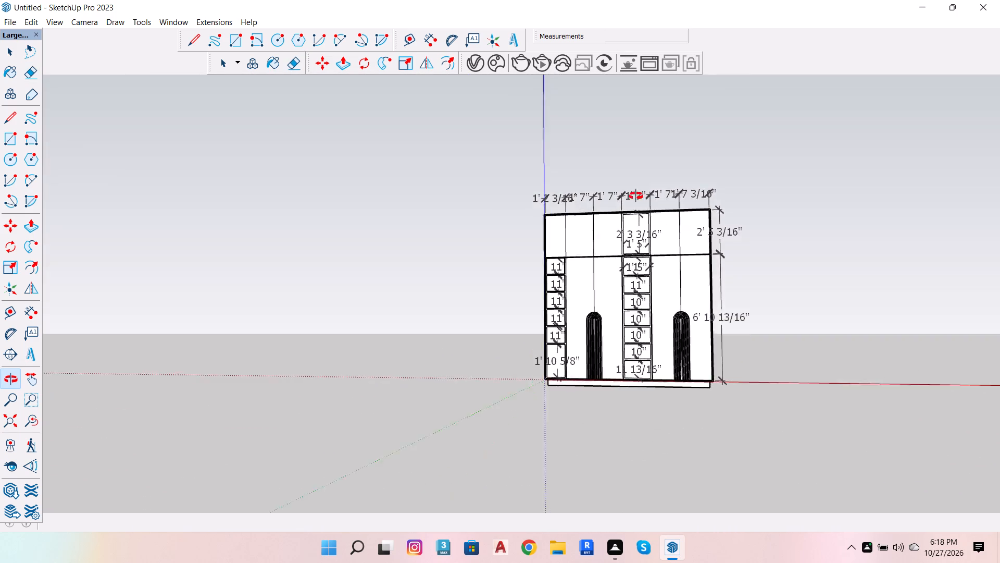
left_click_drag(636, 196, 743, 263)
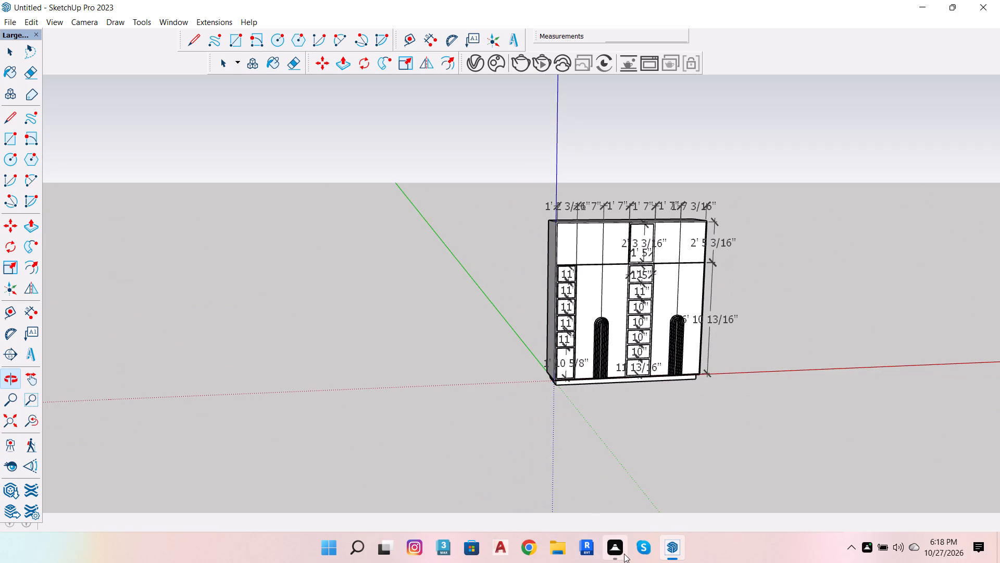
scroll(607, 314, "down", 6)
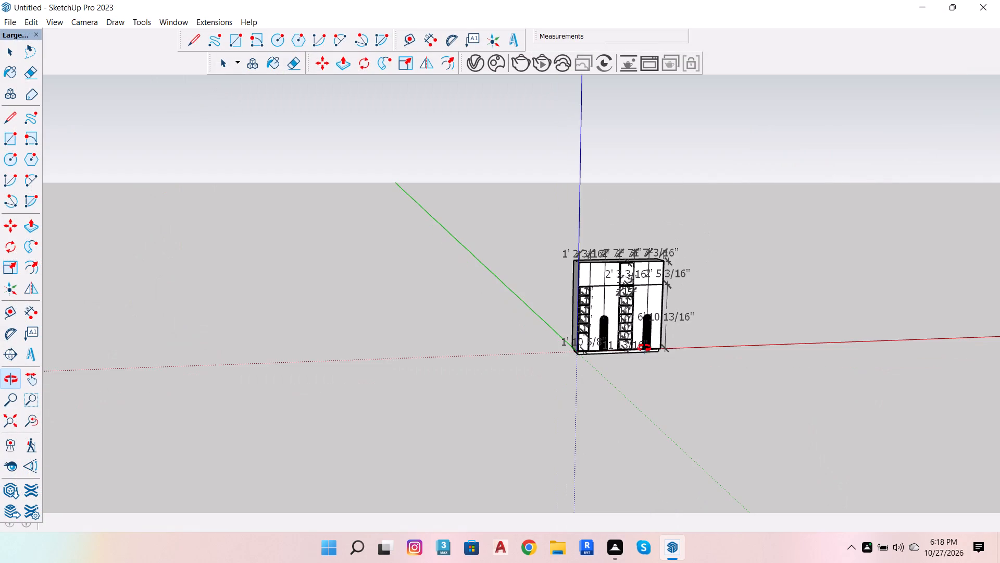
scroll(667, 350, "up", 7)
scroll(698, 316, "up", 6)
left_click_drag(594, 353, 586, 289)
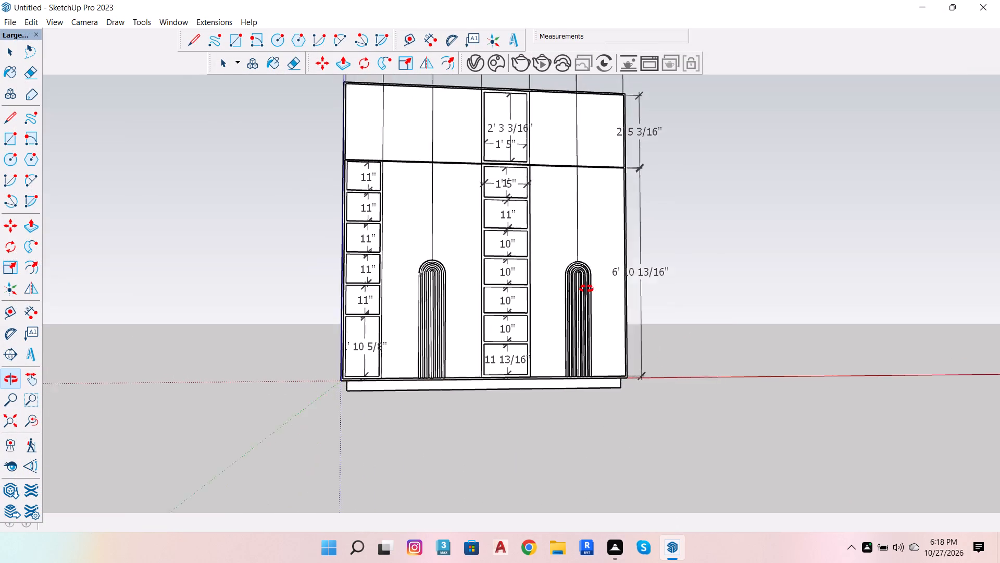
left_click_drag(586, 289, 586, 251)
scroll(620, 314, "up", 6)
scroll(619, 317, "down", 6)
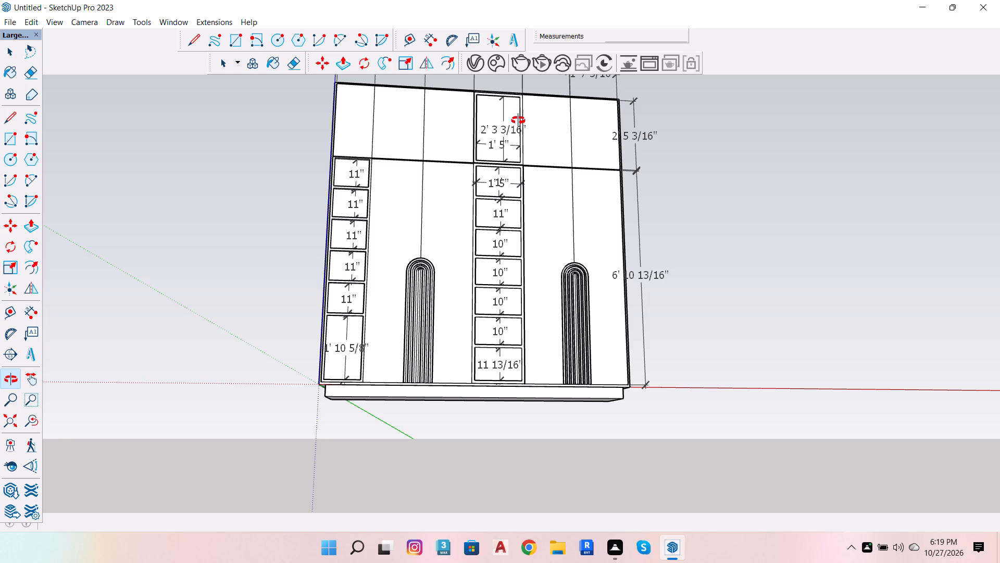
scroll(278, 313, "up", 8)
scroll(508, 264, "up", 5)
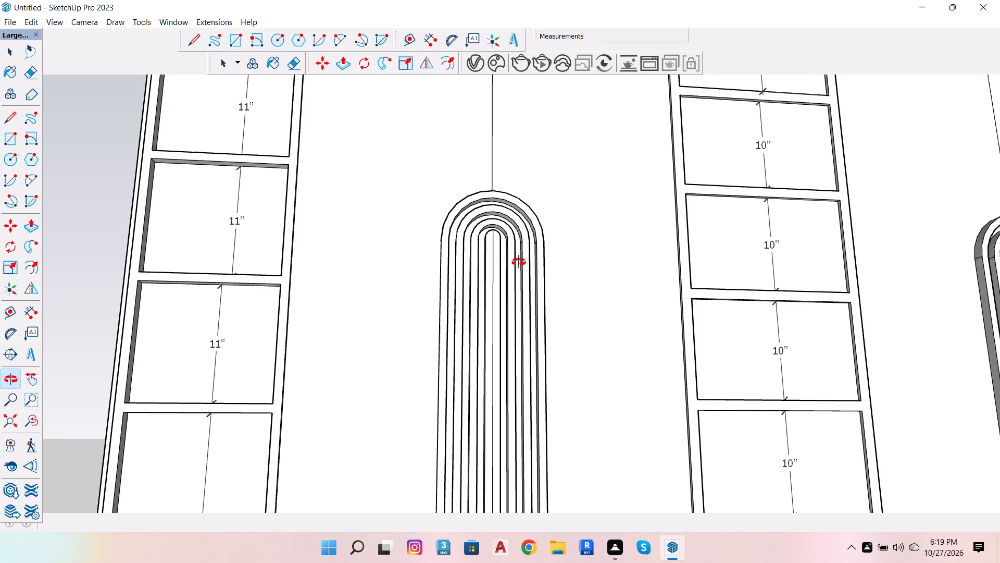
scroll(266, 281, "down", 19)
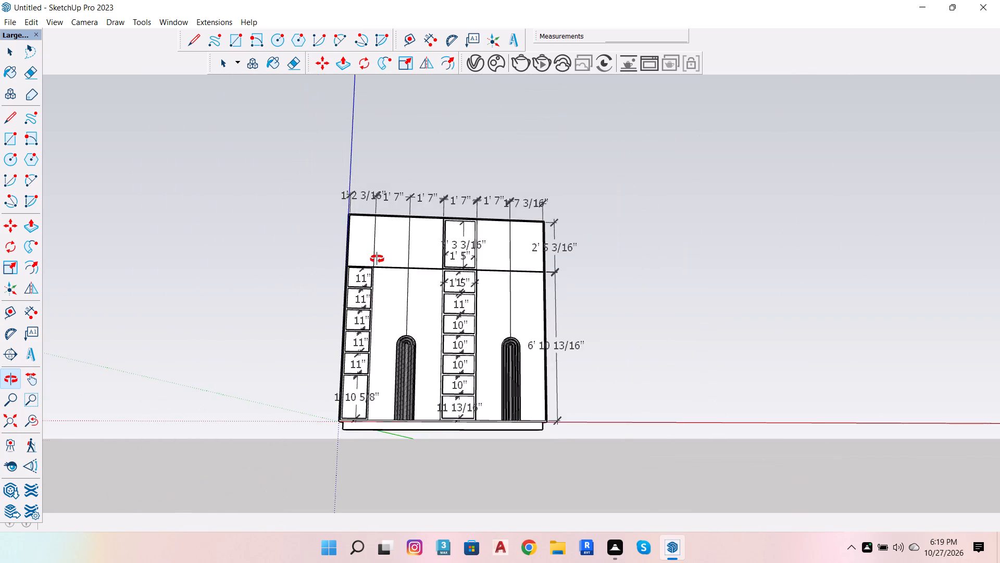
scroll(378, 259, "up", 4)
Draw an upright 1" by 1' rectangle in the open space beside the wardrobe.
left_click(12, 132)
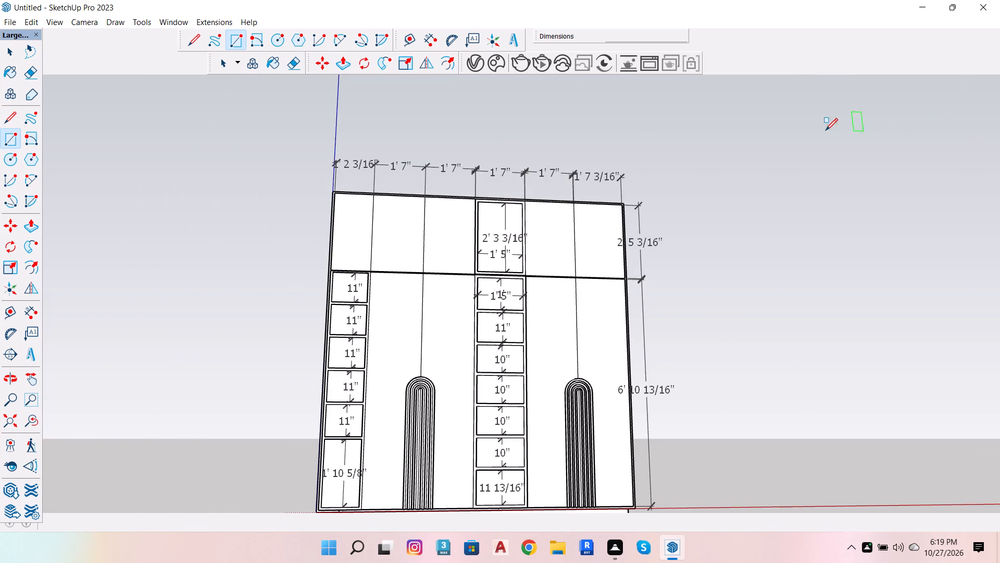
left_click(827, 149)
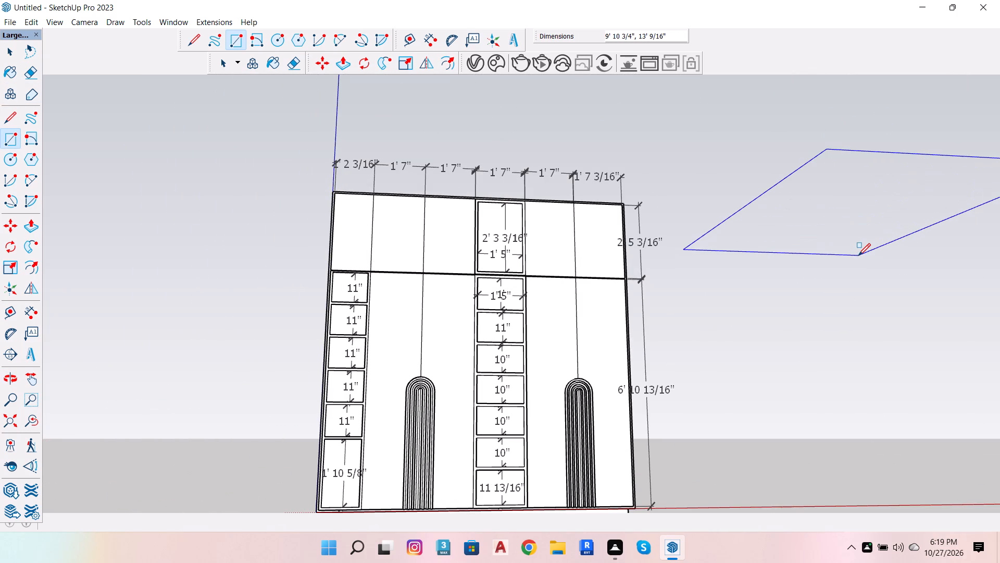
key("Up")
key("Down")
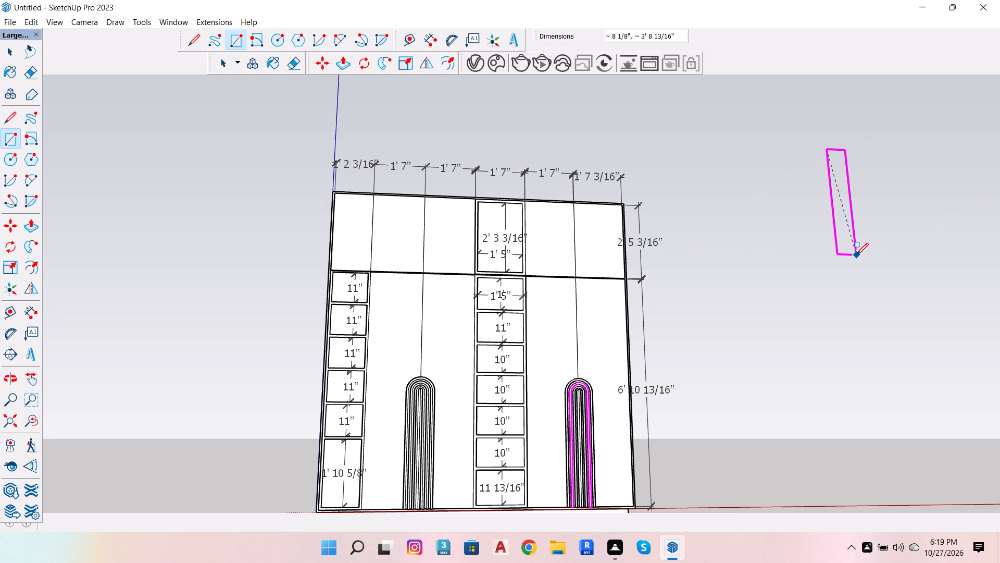
key("1")
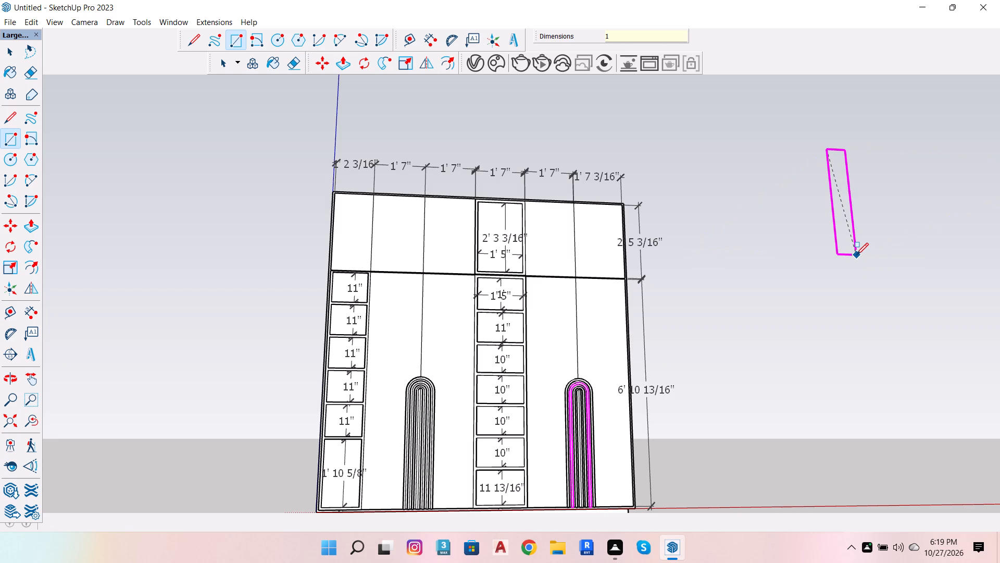
key("comma")
key("2")
key("BackSpace")
type("1'")
key("Return")
Extrude the narrow rectangle by 1" with Push/Pull into a square bar.
scroll(831, 150, "up", 4)
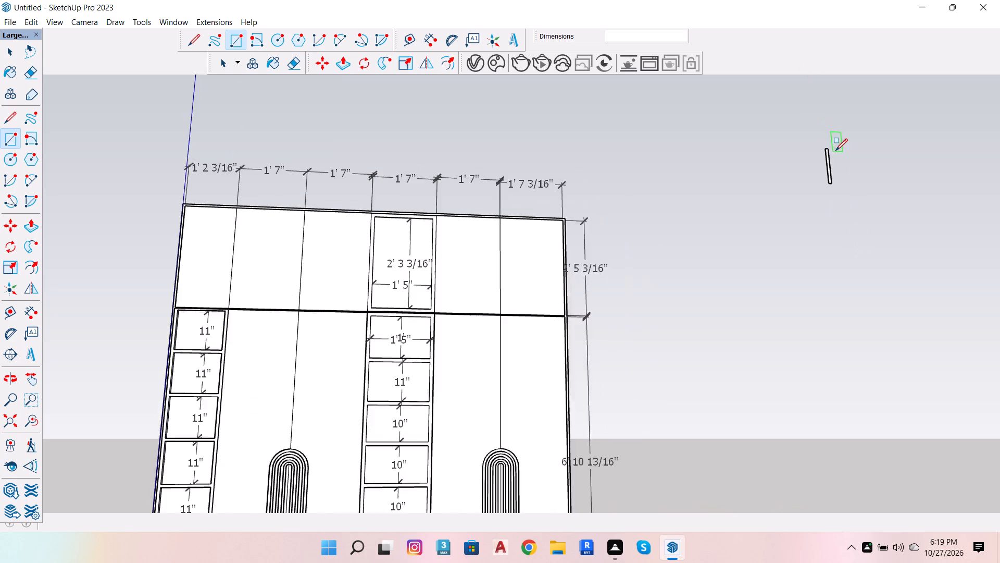
scroll(819, 161, "up", 5)
key("space")
scroll(811, 167, "up", 5)
left_click(844, 182)
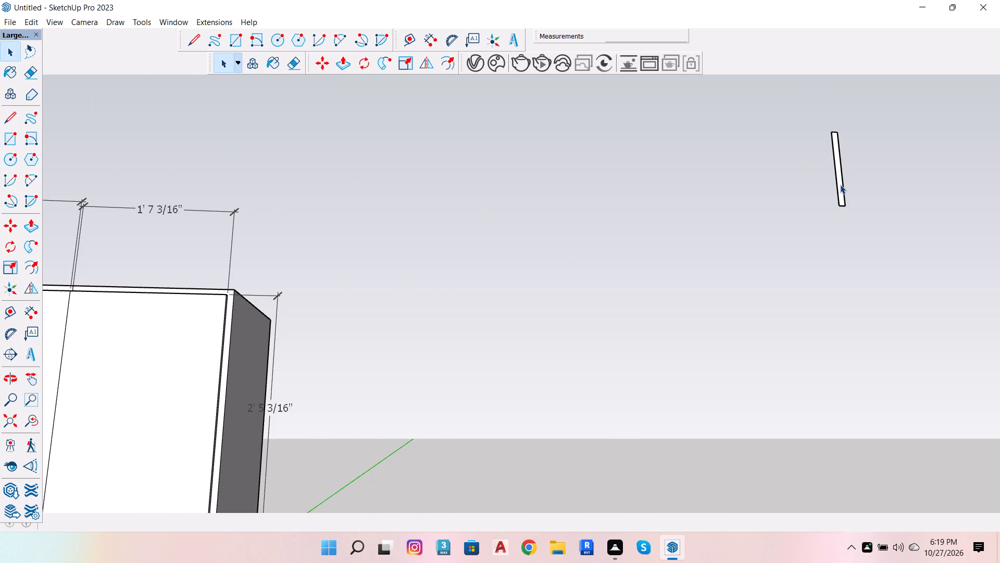
left_click(840, 184)
key("p")
left_click(841, 183)
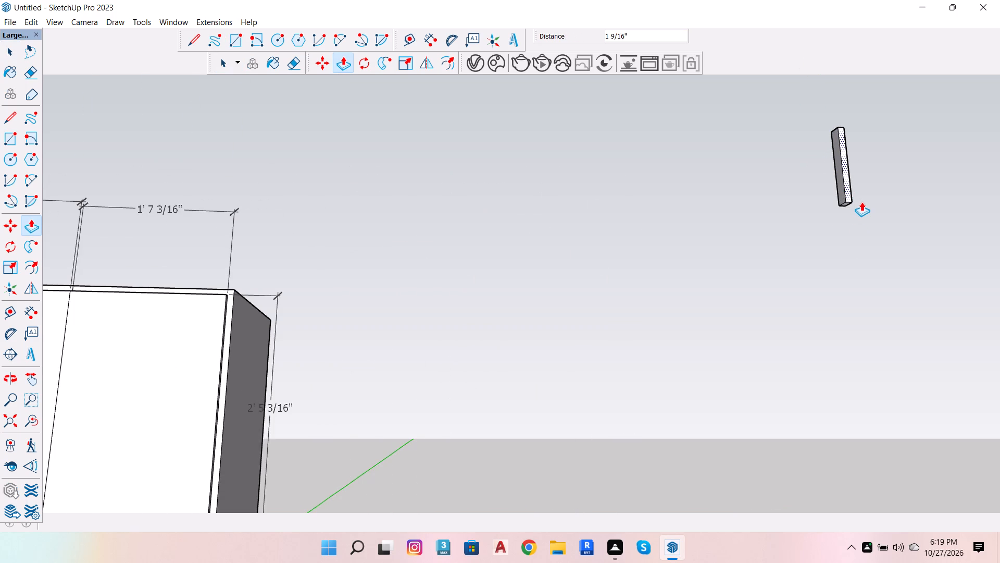
key("1")
key("Return")
scroll(845, 141, "up", 4)
key("space")
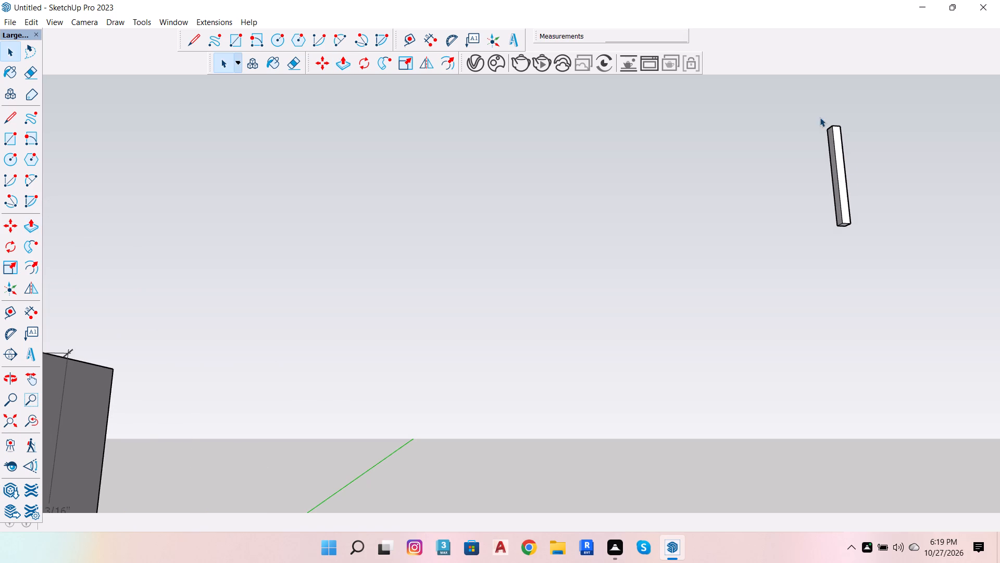
Select the whole bar and move it by a top corner to open space beyond the wardrobe's narrow shelf column.
left_click_drag(814, 117, 924, 293)
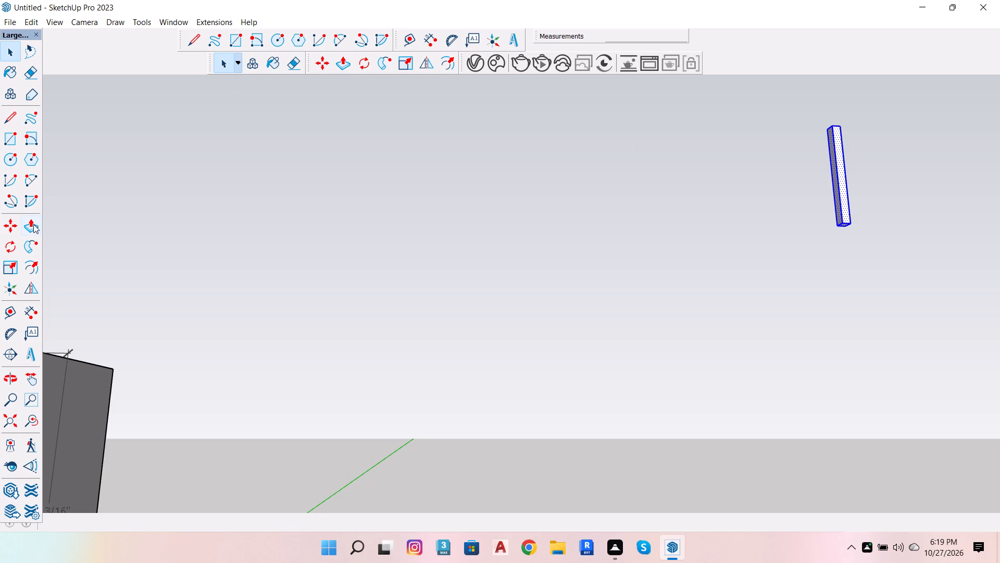
left_click(7, 228)
scroll(653, 323, "down", 4)
scroll(794, 183, "up", 8)
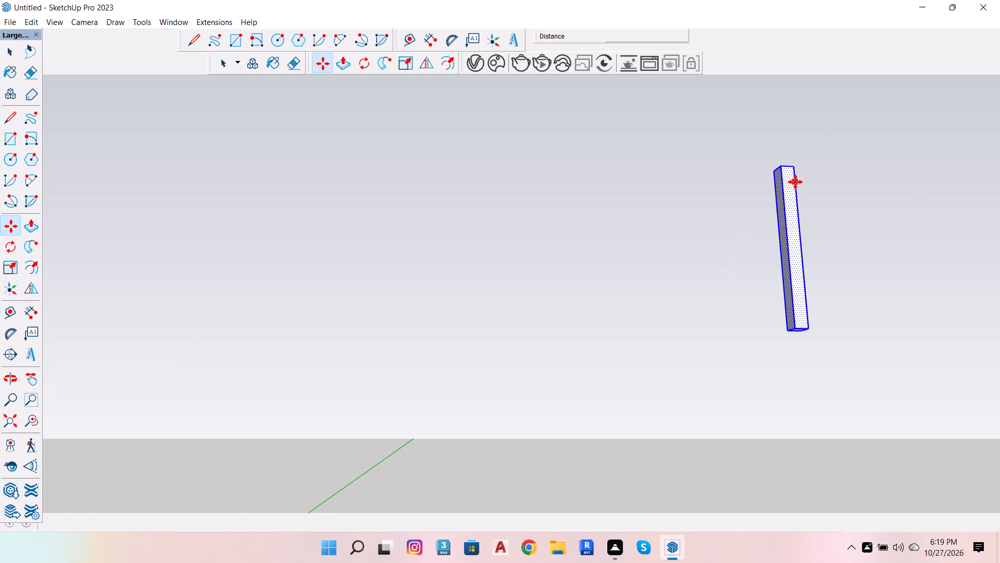
scroll(795, 182, "up", 6)
left_click(777, 170)
scroll(892, 151, "down", 7)
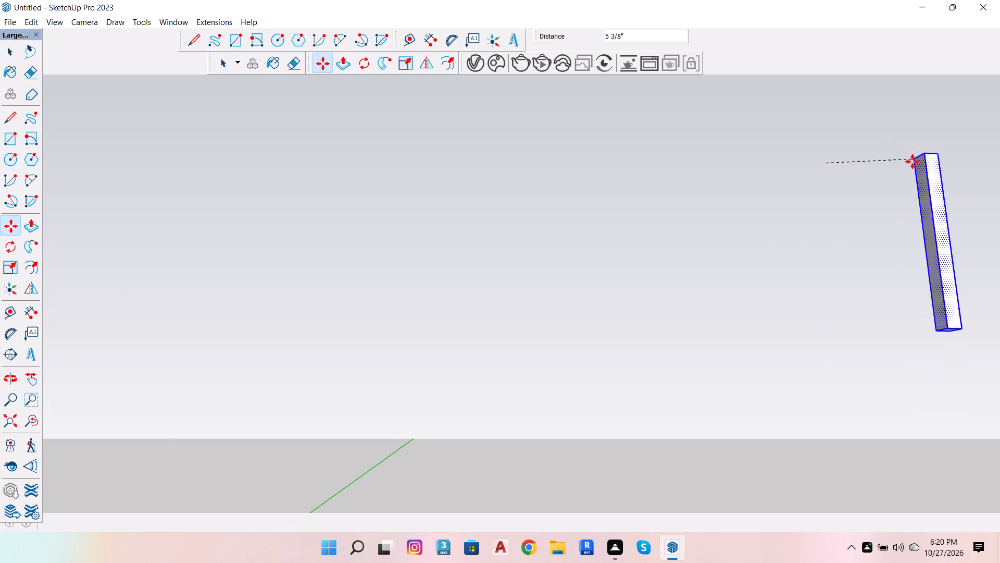
scroll(913, 169, "down", 5)
scroll(839, 186, "down", 5)
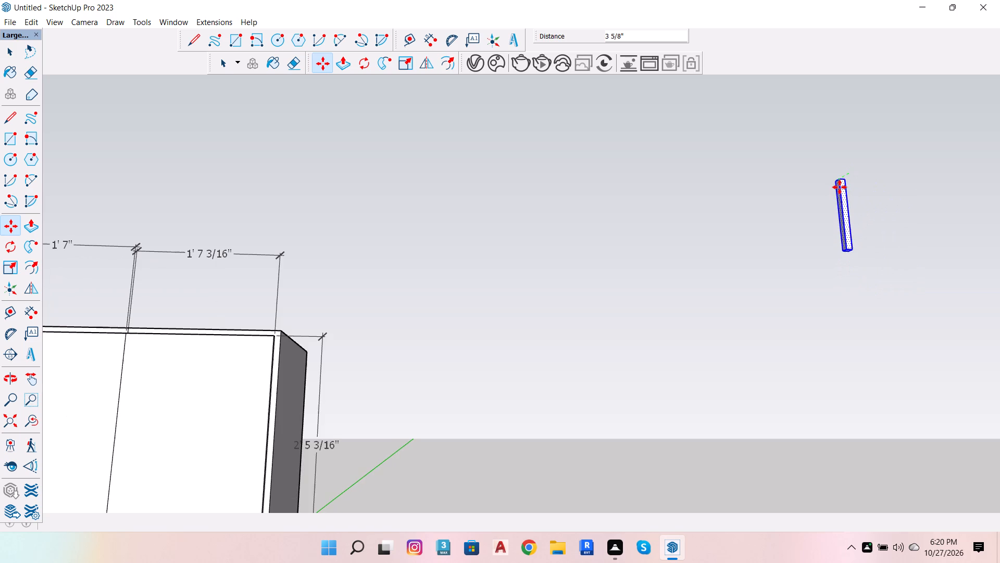
scroll(921, 204, "down", 3)
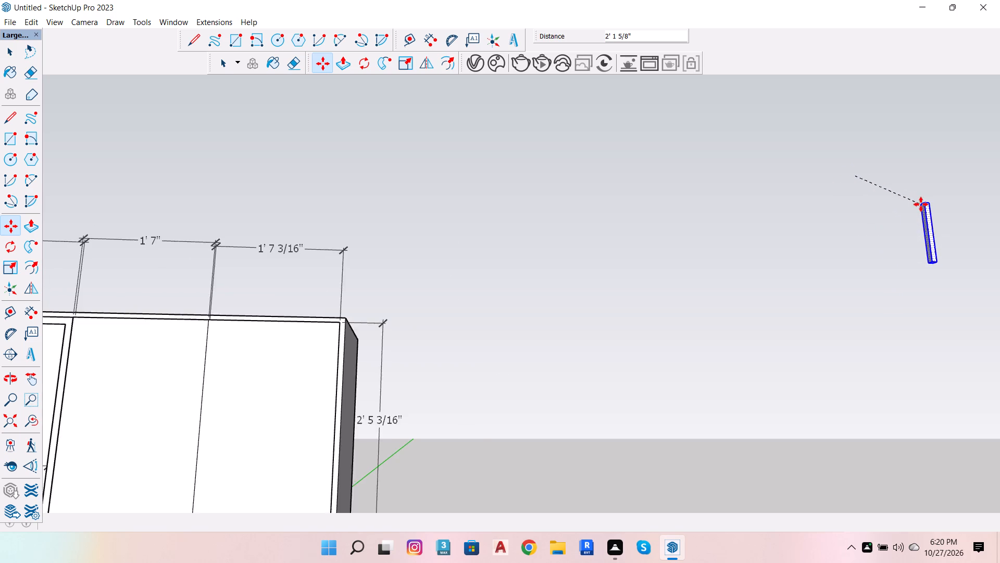
scroll(921, 204, "down", 2)
scroll(800, 207, "down", 5)
scroll(369, 300, "up", 4)
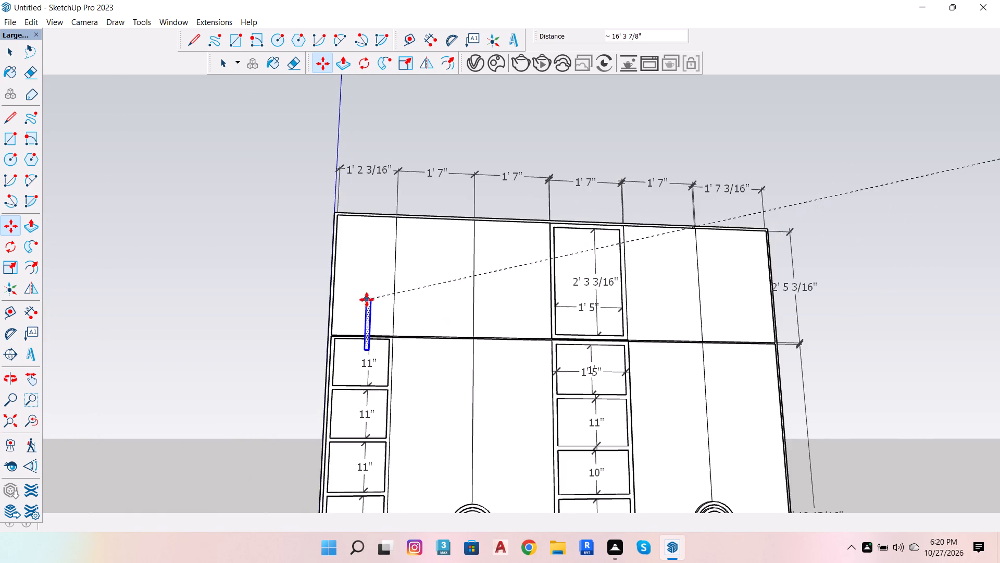
scroll(374, 278, "up", 8)
scroll(449, 236, "down", 3)
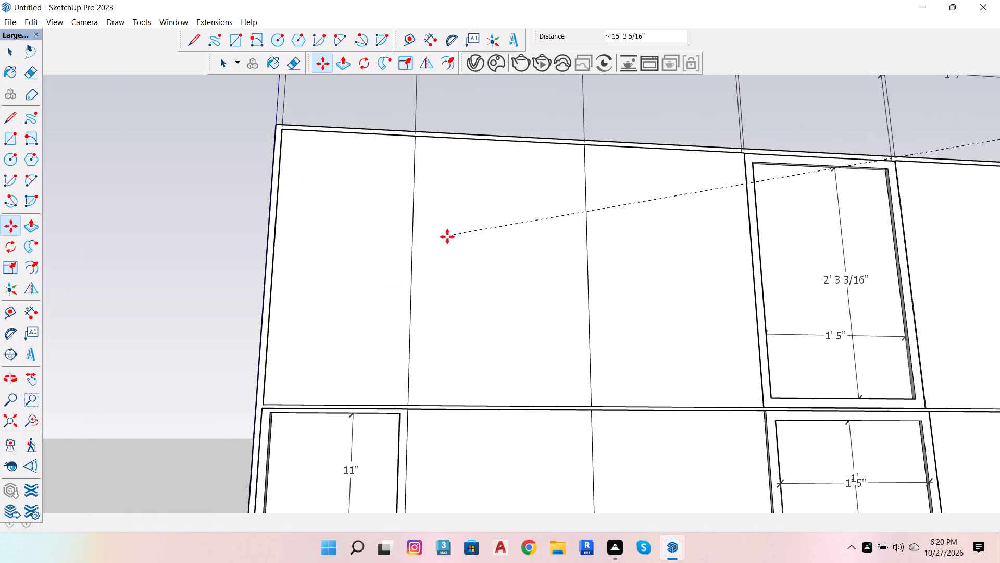
scroll(447, 237, "down", 4)
left_click(222, 272)
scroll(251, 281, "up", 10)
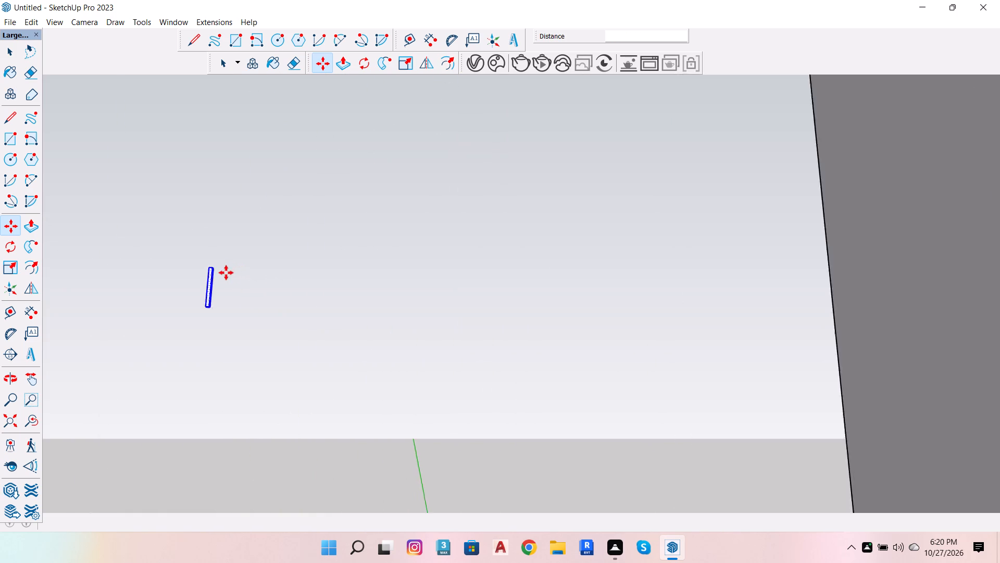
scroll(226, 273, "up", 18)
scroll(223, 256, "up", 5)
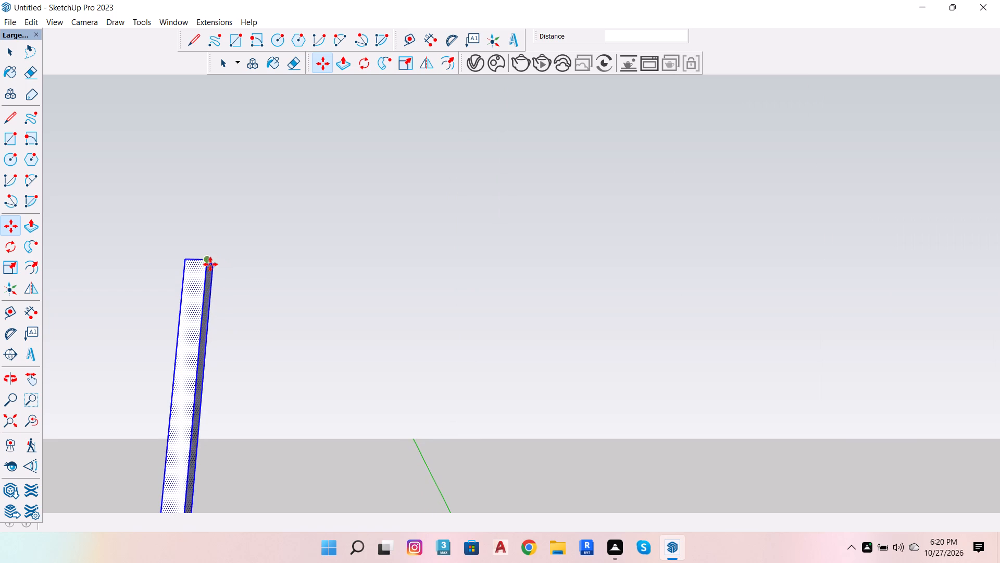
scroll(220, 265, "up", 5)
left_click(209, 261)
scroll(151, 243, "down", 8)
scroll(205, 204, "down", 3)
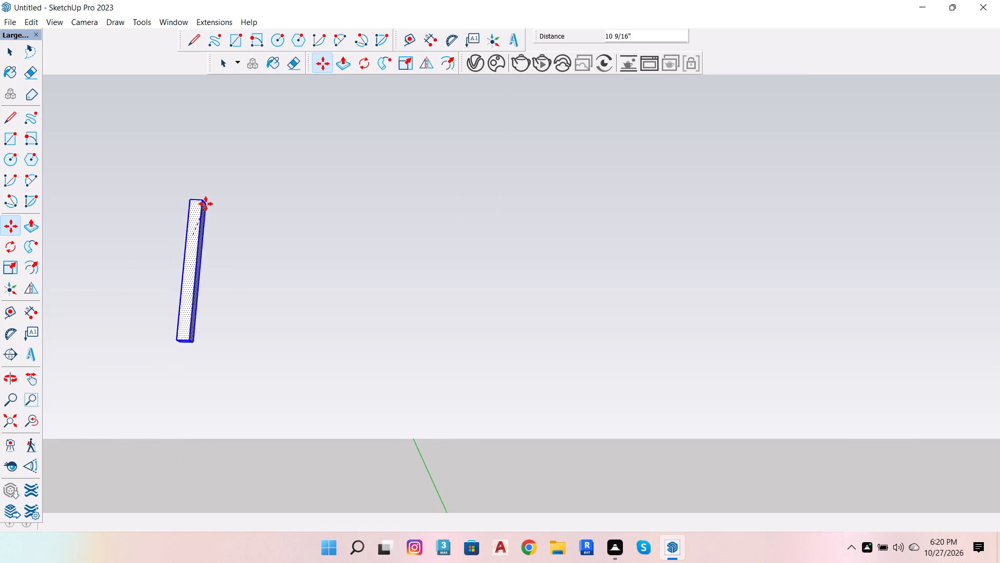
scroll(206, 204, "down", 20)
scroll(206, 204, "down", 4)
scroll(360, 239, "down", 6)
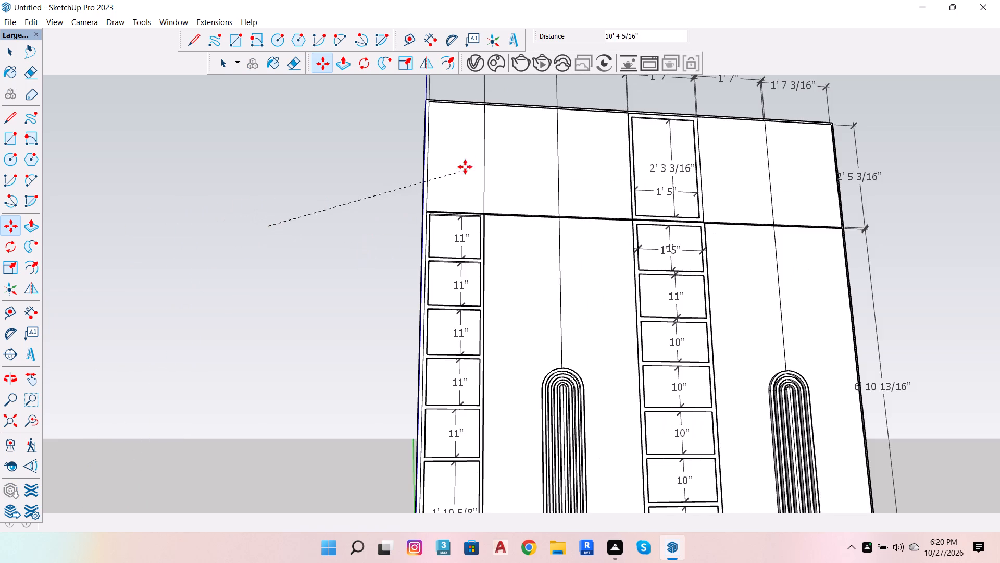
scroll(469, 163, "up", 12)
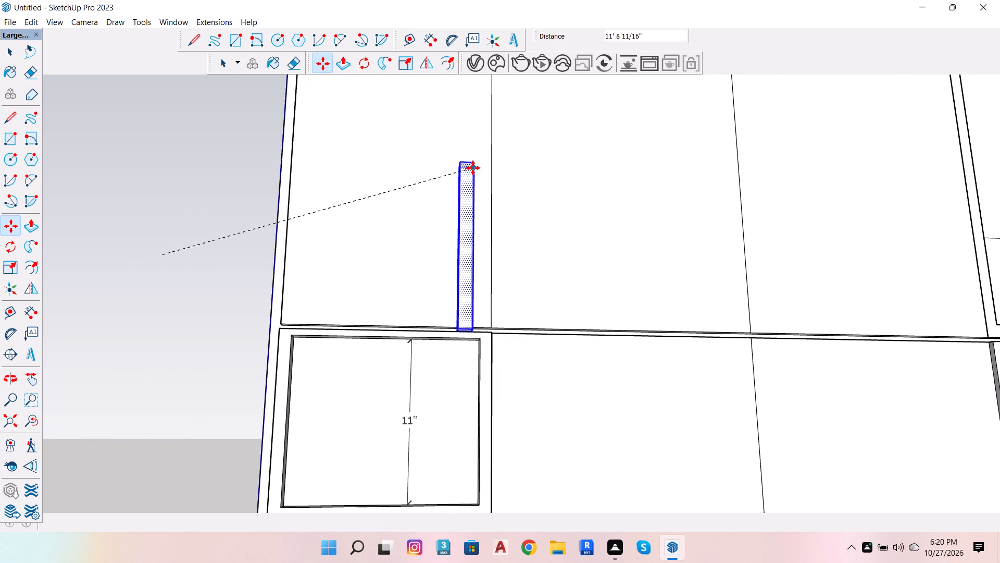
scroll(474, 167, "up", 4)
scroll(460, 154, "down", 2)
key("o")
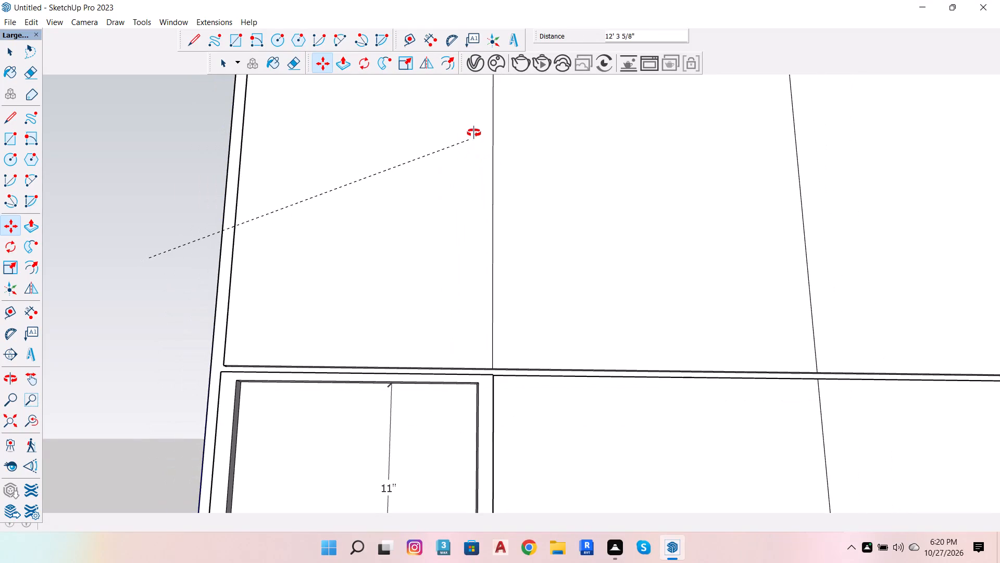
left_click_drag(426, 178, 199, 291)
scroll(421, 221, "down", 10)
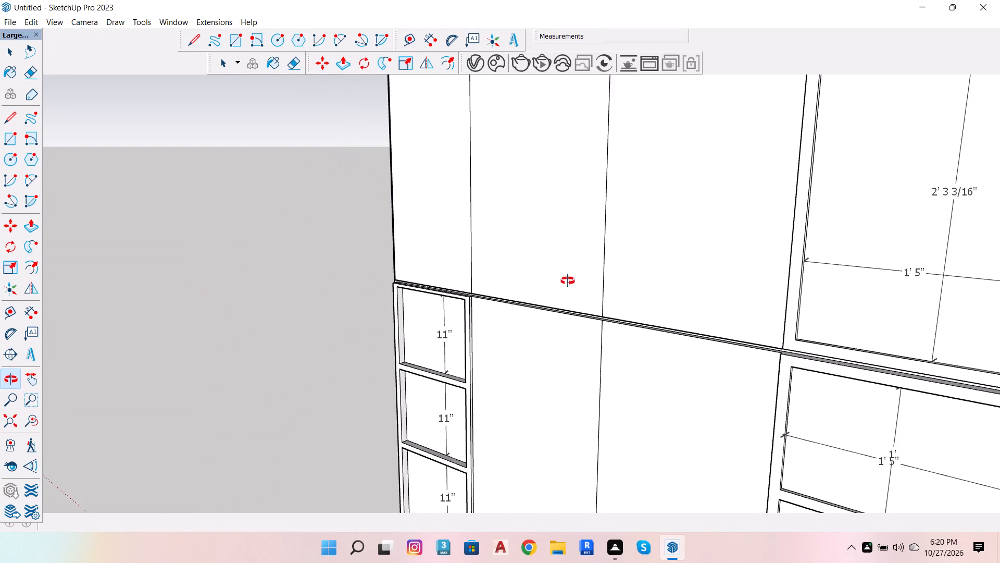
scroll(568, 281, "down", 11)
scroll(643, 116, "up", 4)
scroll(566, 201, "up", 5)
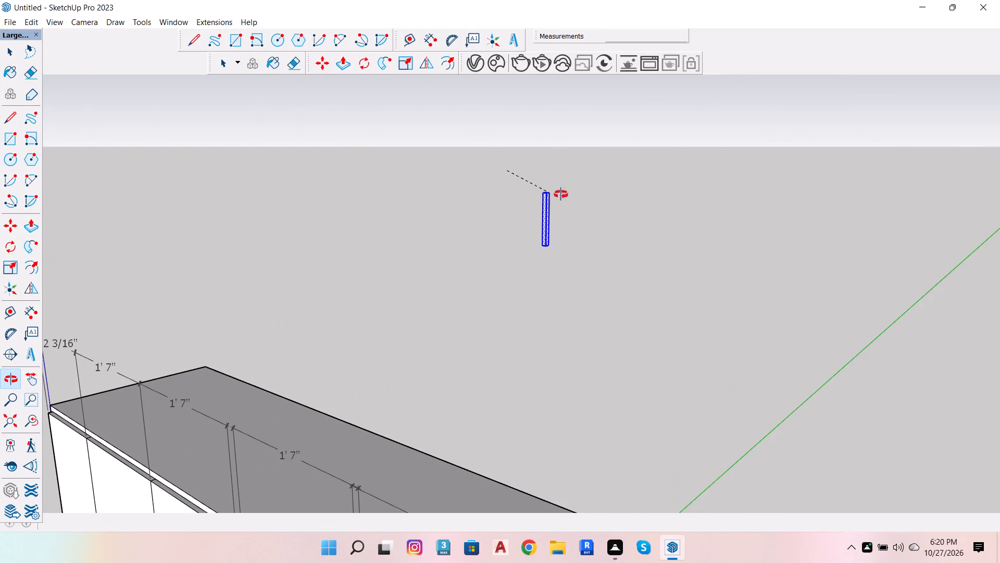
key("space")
Move the bar by its top outer corner onto the plinth's lower front corner, at the end away from the narrow shelf column.
scroll(513, 187, "up", 16)
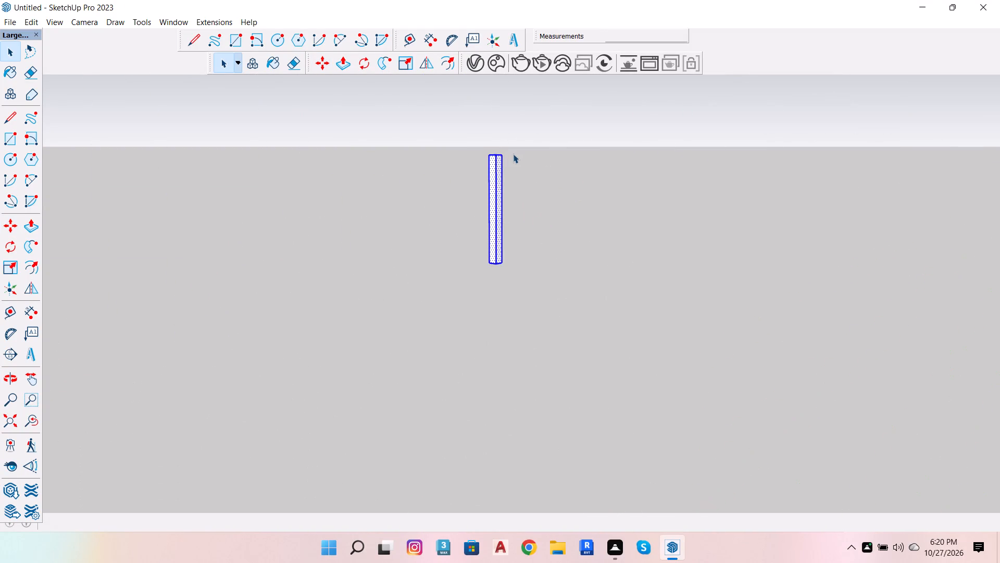
scroll(507, 160, "up", 10)
key("m")
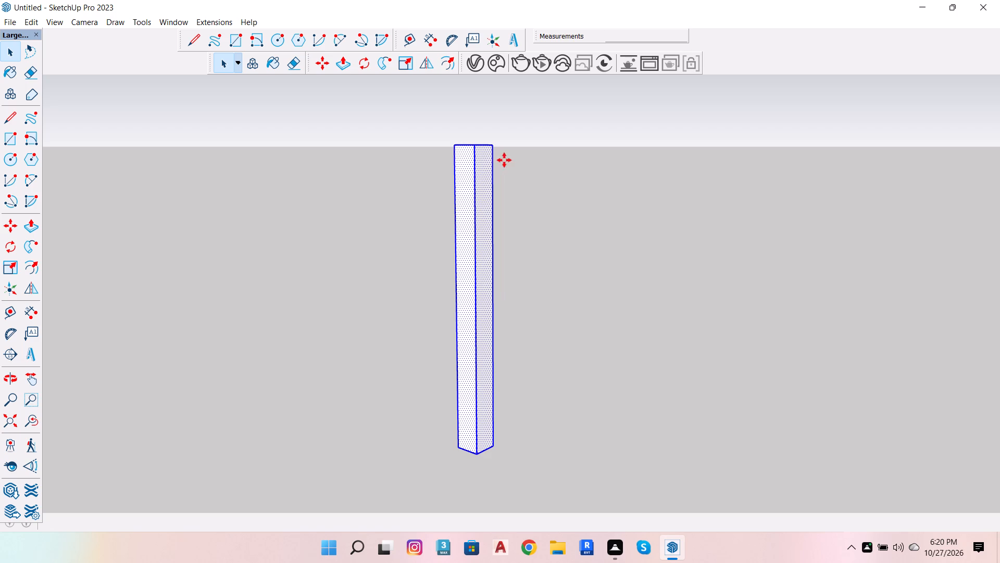
left_click(493, 144)
scroll(608, 99, "down", 7)
scroll(667, 109, "down", 7)
scroll(765, 101, "down", 3)
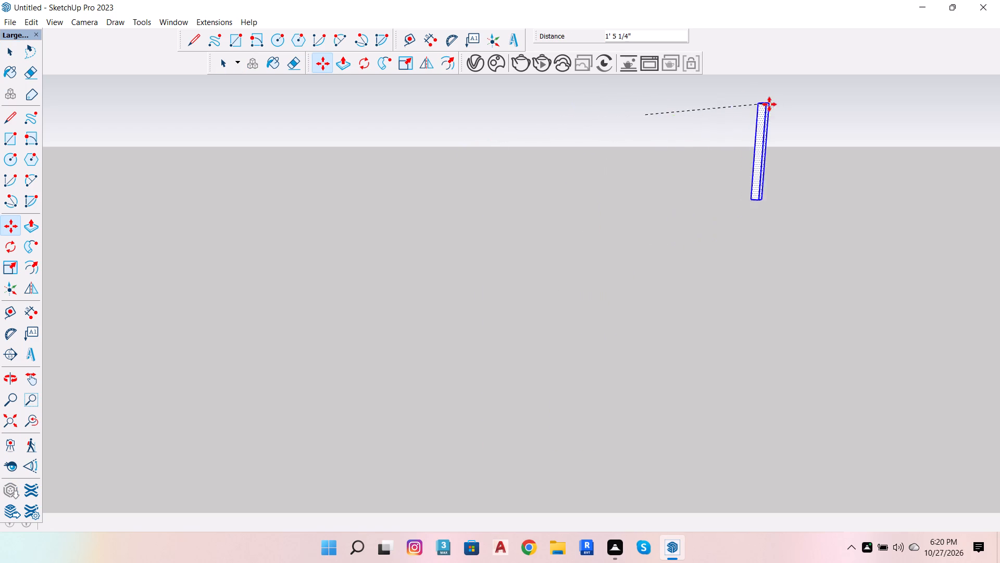
scroll(769, 104, "down", 19)
scroll(708, 165, "down", 7)
scroll(669, 224, "up", 3)
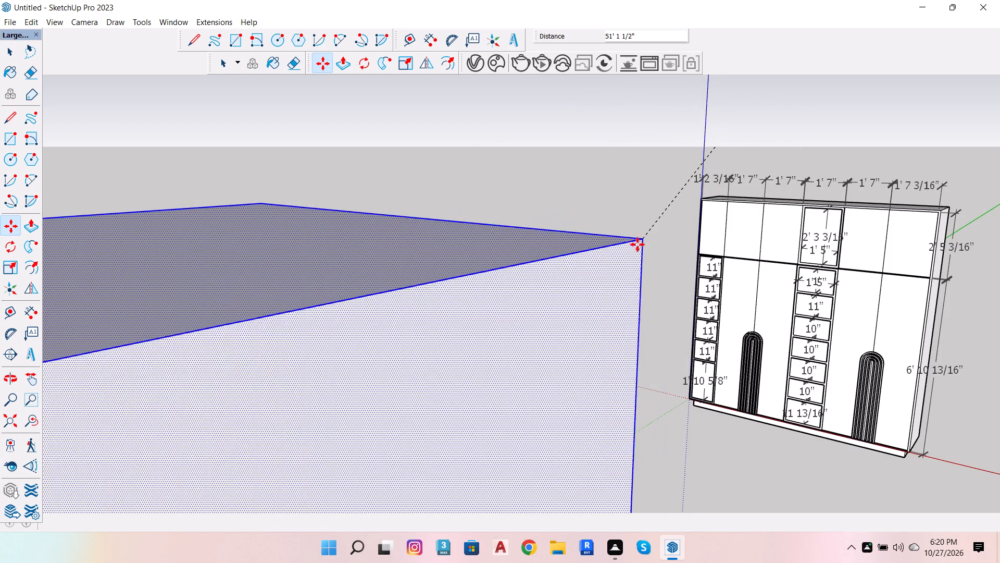
scroll(637, 244, "up", 1)
scroll(691, 173, "down", 7)
scroll(684, 262, "up", 7)
scroll(795, 297, "up", 5)
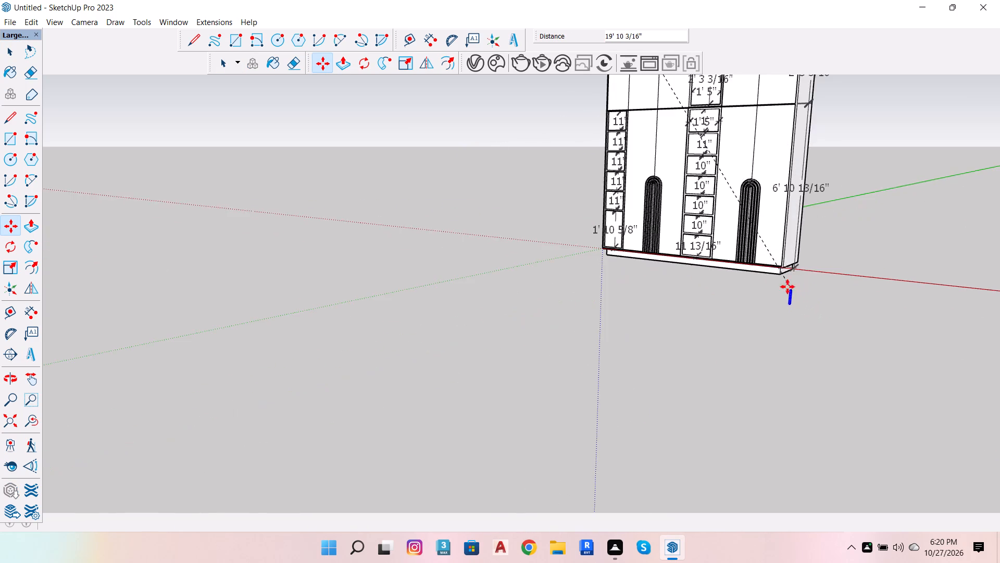
scroll(779, 280, "up", 12)
scroll(775, 244, "down", 4)
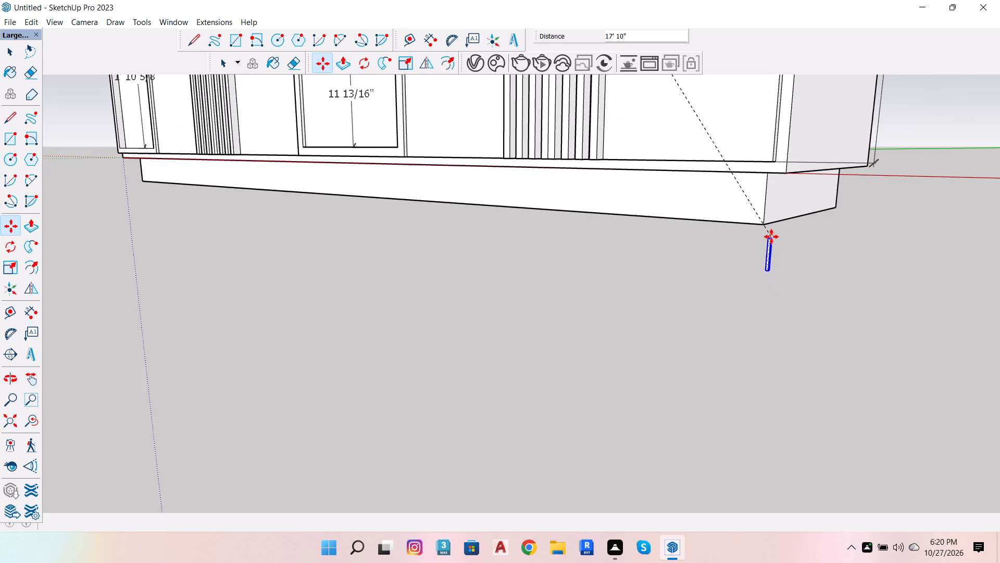
left_click(765, 224)
scroll(698, 262, "down", 4)
scroll(756, 235, "up", 4)
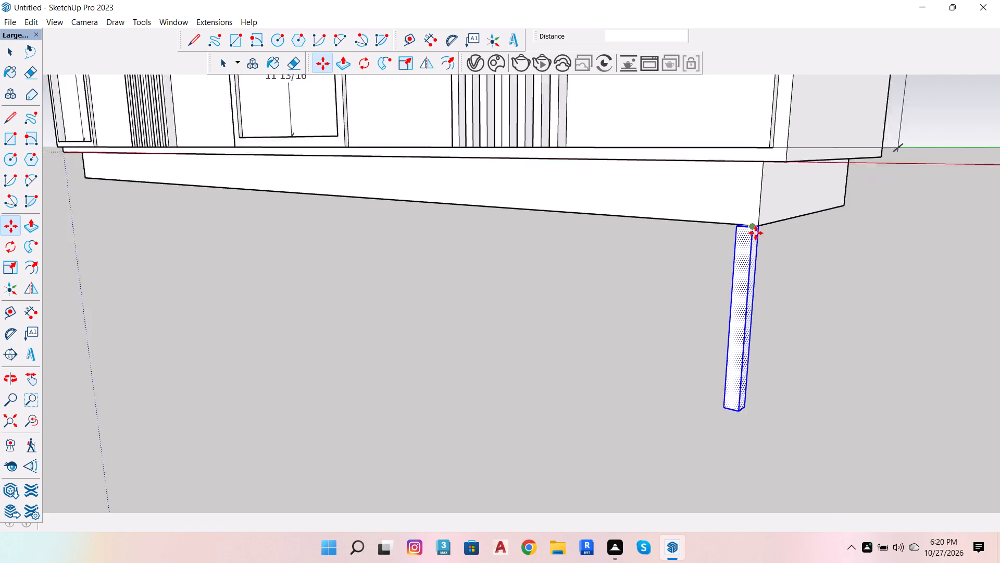
Copy the bar from the plinth's lower front corner onto the upper door front, beside the vertical door seam above the fluted arch.
scroll(756, 233, "up", 8)
left_click(751, 213)
scroll(688, 299, "down", 3)
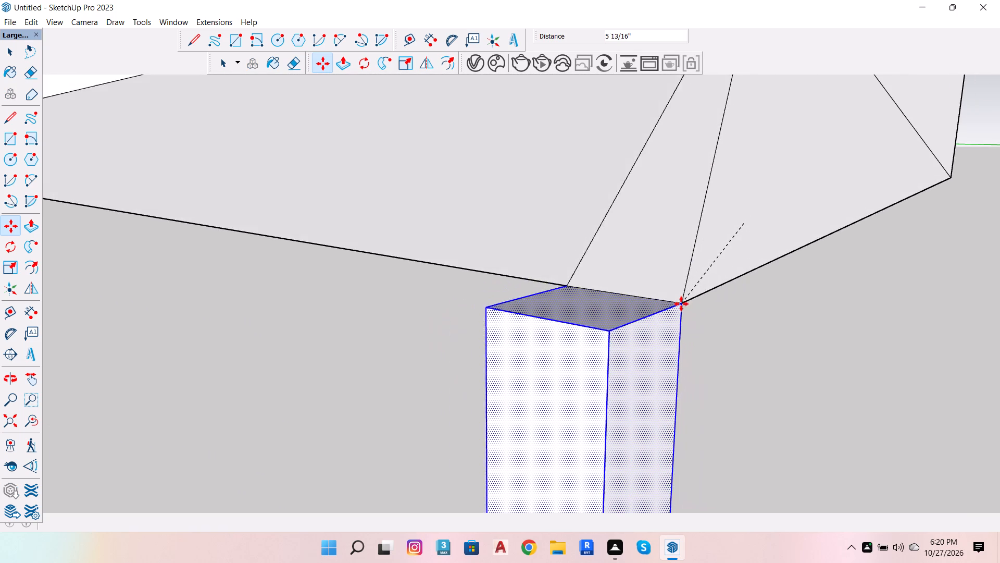
scroll(725, 270, "down", 6)
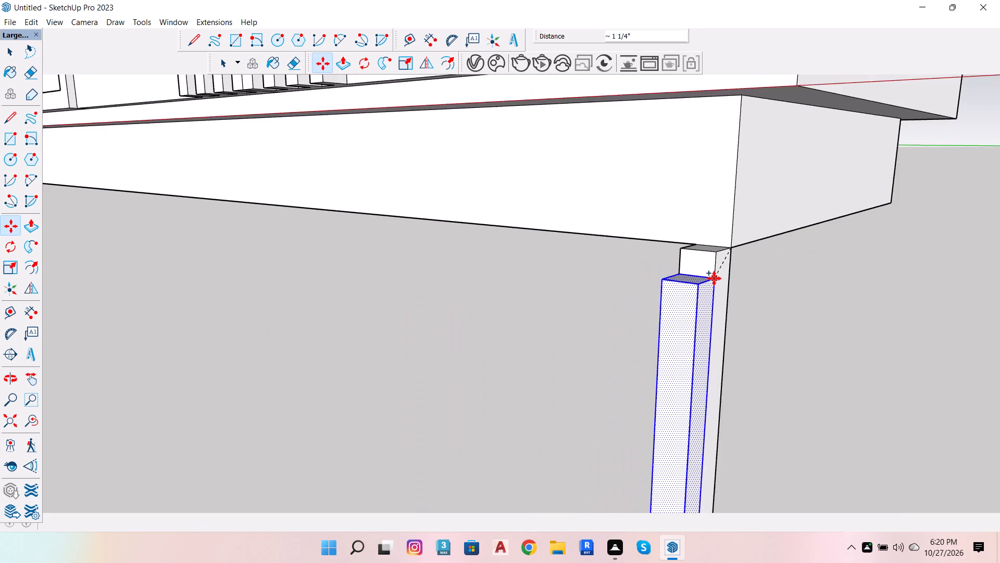
scroll(714, 278, "down", 6)
scroll(710, 346, "down", 20)
scroll(710, 346, "down", 7)
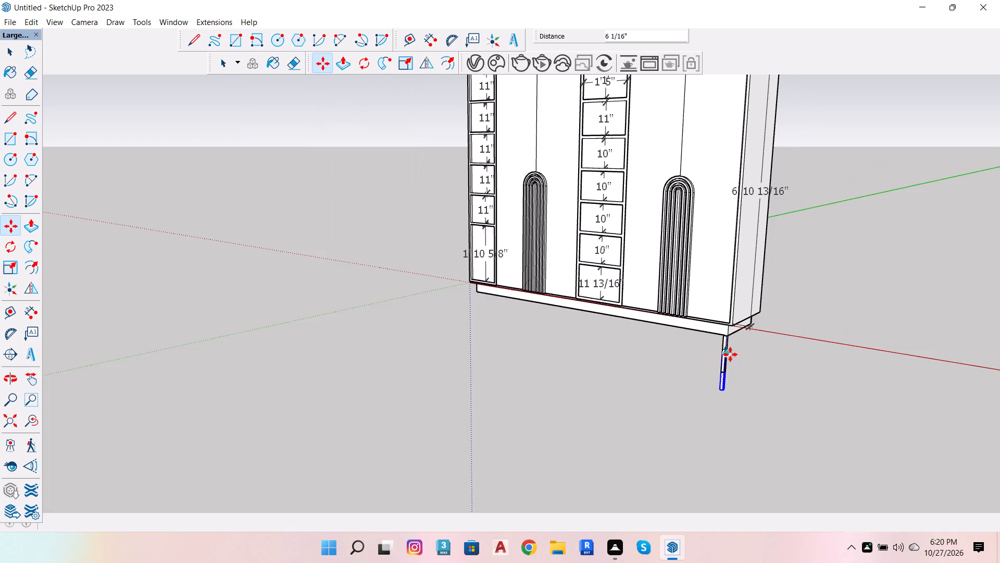
scroll(730, 354, "down", 3)
scroll(751, 214, "down", 6)
scroll(734, 156, "up", 6)
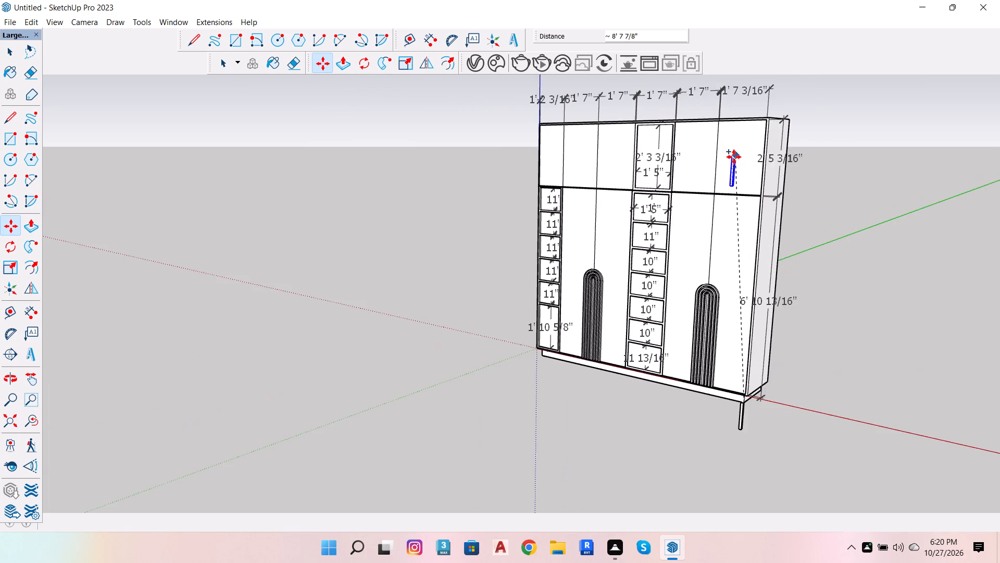
scroll(734, 157, "up", 15)
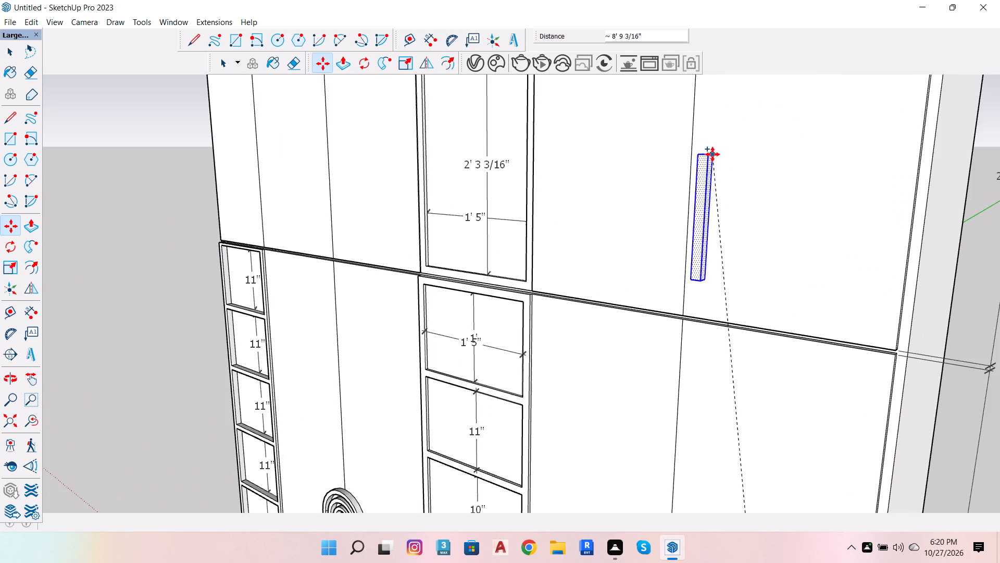
scroll(703, 152, "up", 6)
left_click(718, 151)
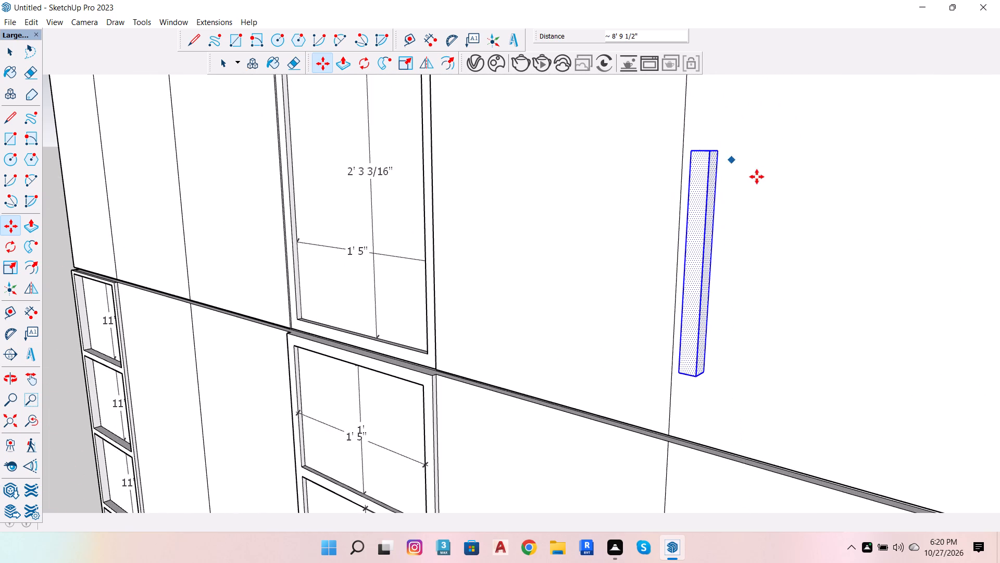
Copy the bar on the upper door 2 9/16" across the seam by its top corner, forming a pair of handles.
scroll(760, 183, "down", 3)
scroll(721, 167, "up", 5)
key("m")
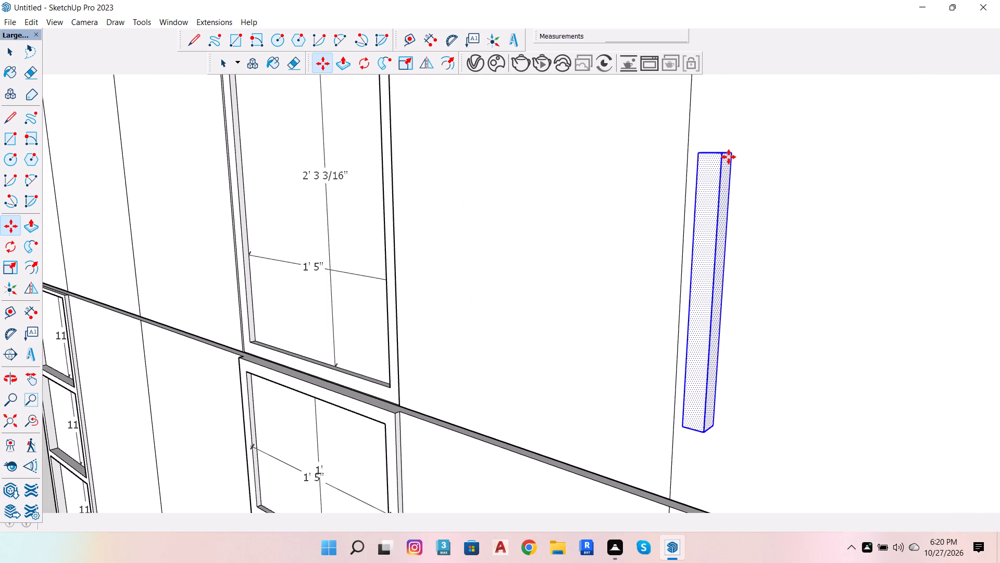
left_click(733, 151)
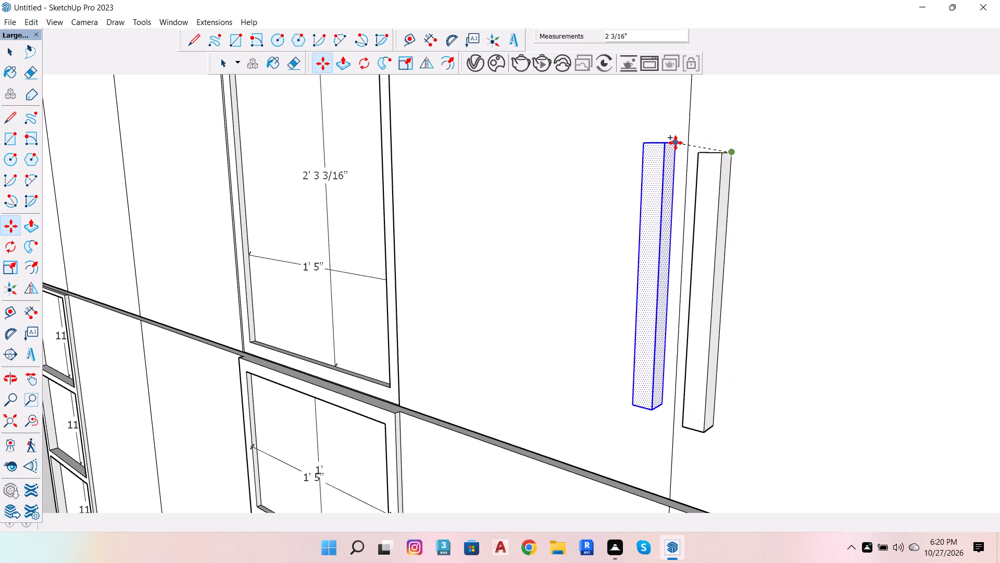
scroll(674, 143, "up", 2)
left_click(674, 156)
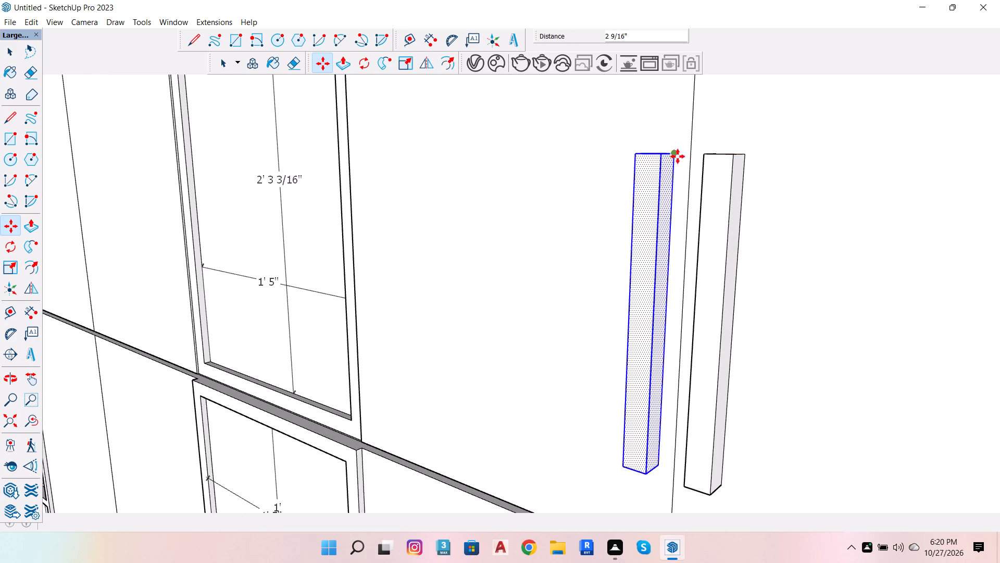
scroll(759, 186, "down", 5)
key("space")
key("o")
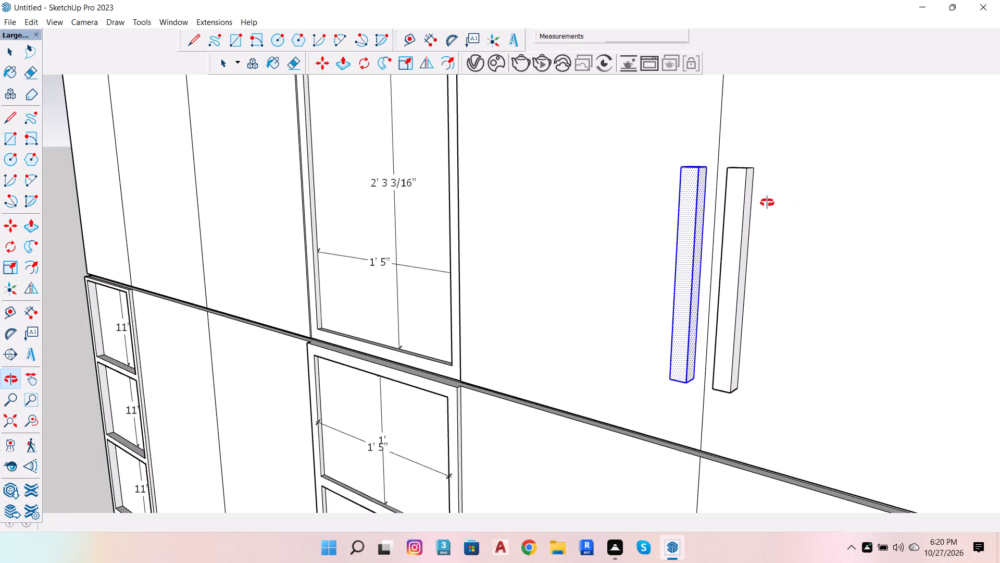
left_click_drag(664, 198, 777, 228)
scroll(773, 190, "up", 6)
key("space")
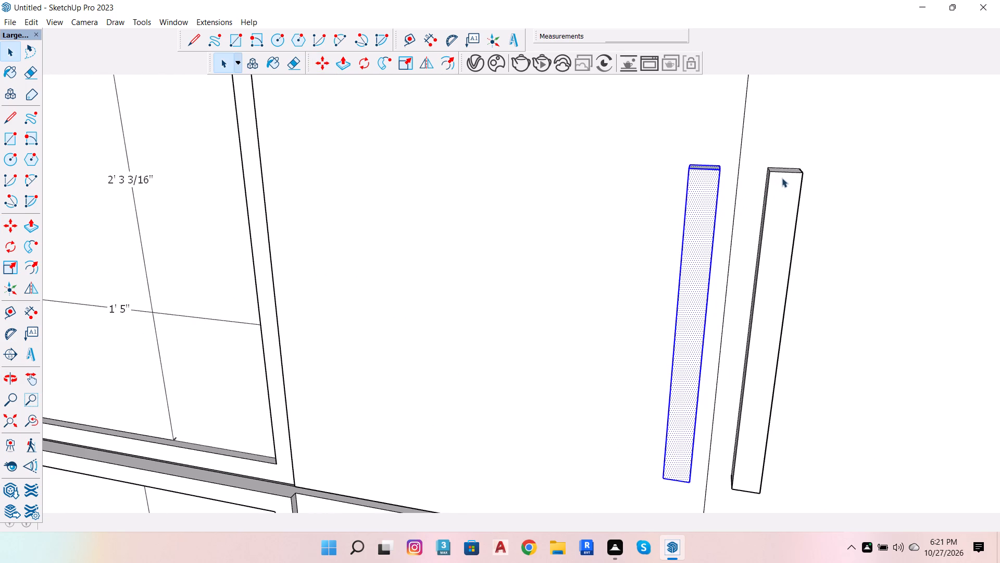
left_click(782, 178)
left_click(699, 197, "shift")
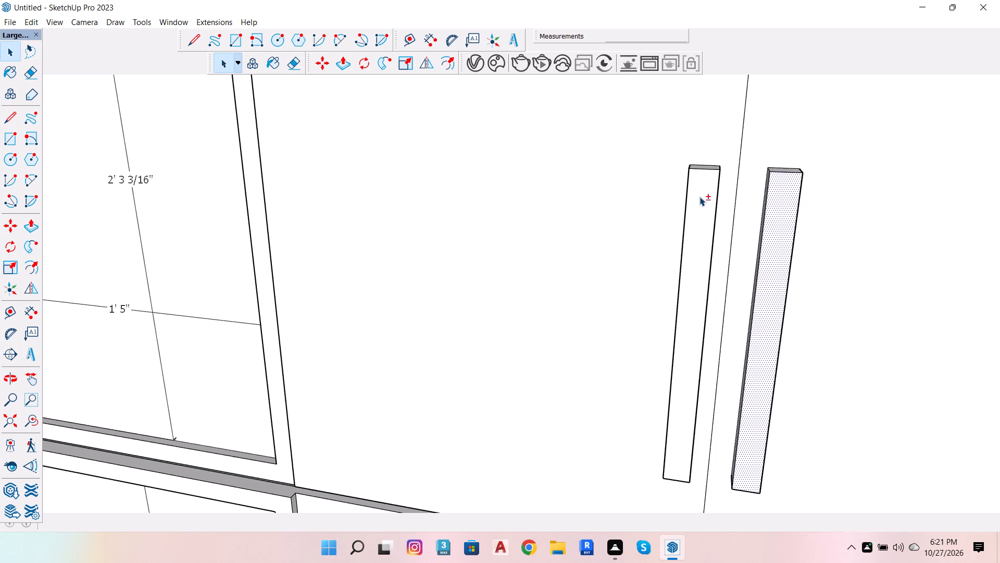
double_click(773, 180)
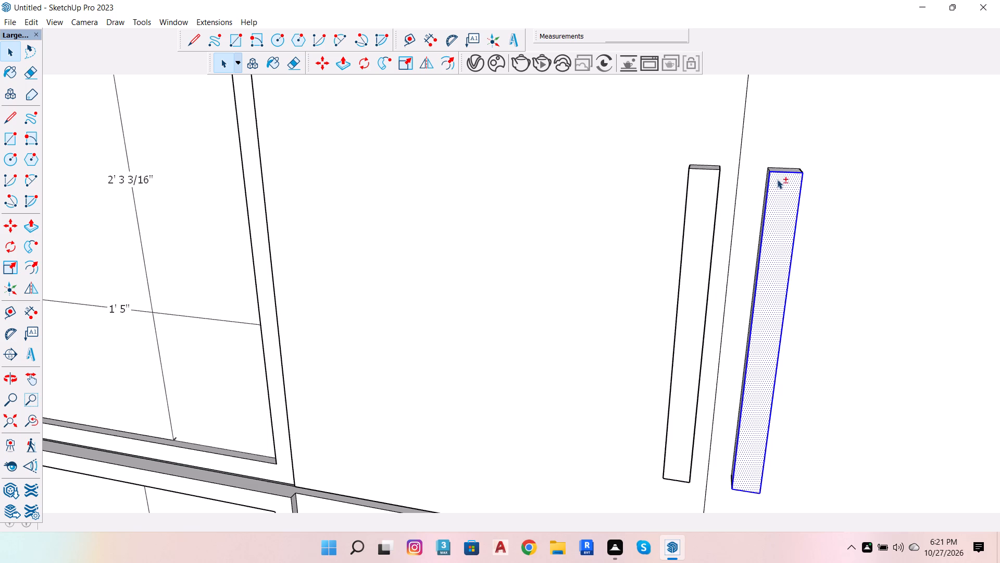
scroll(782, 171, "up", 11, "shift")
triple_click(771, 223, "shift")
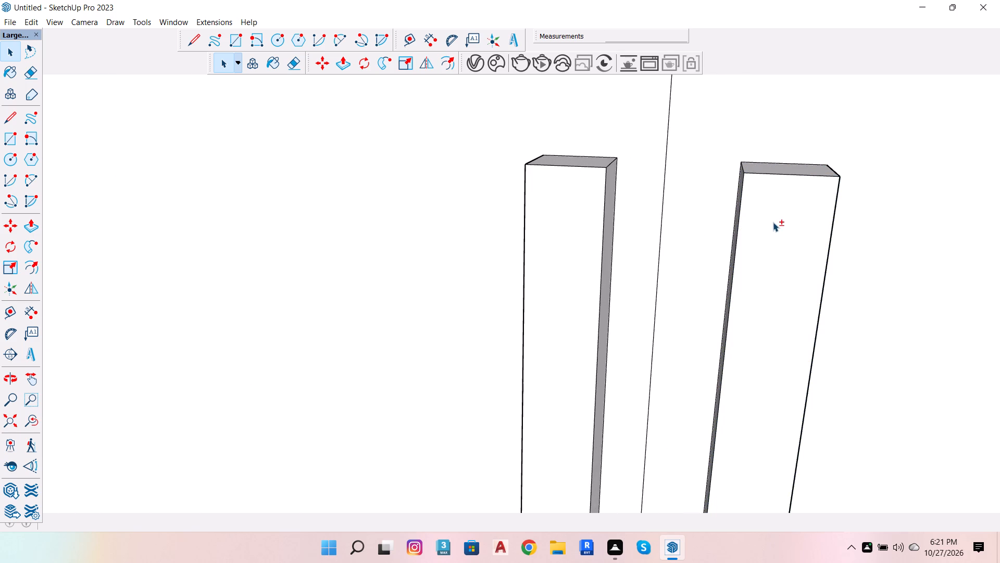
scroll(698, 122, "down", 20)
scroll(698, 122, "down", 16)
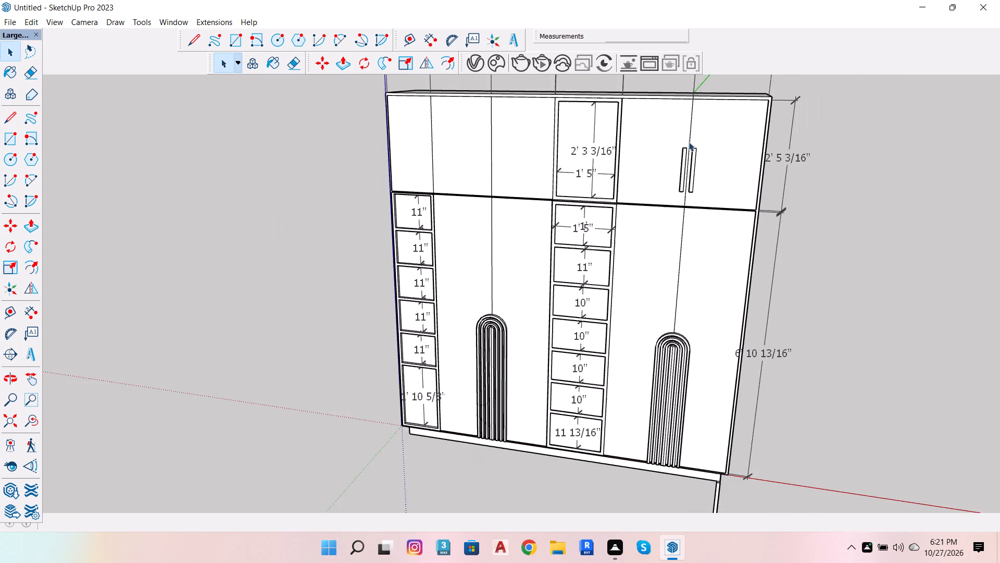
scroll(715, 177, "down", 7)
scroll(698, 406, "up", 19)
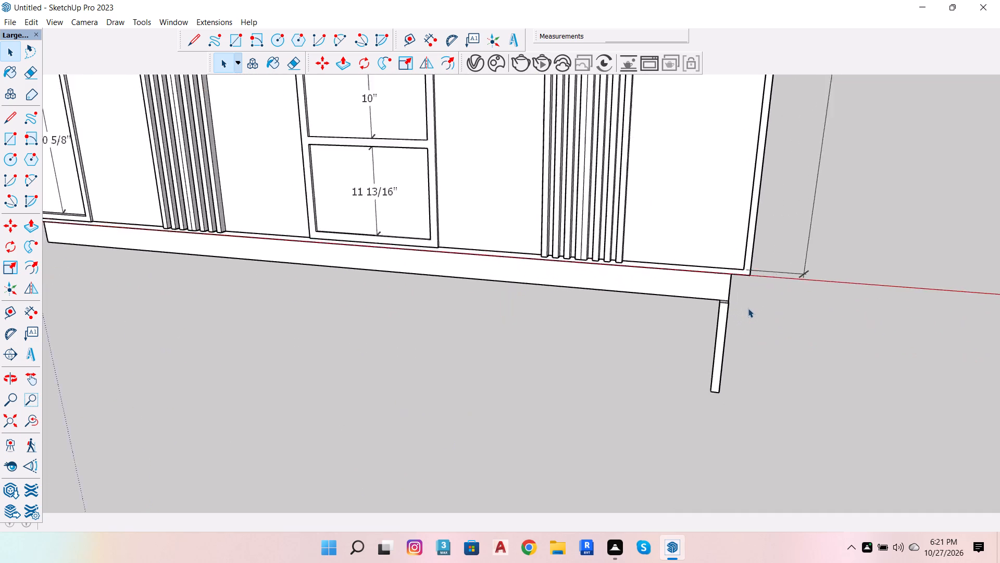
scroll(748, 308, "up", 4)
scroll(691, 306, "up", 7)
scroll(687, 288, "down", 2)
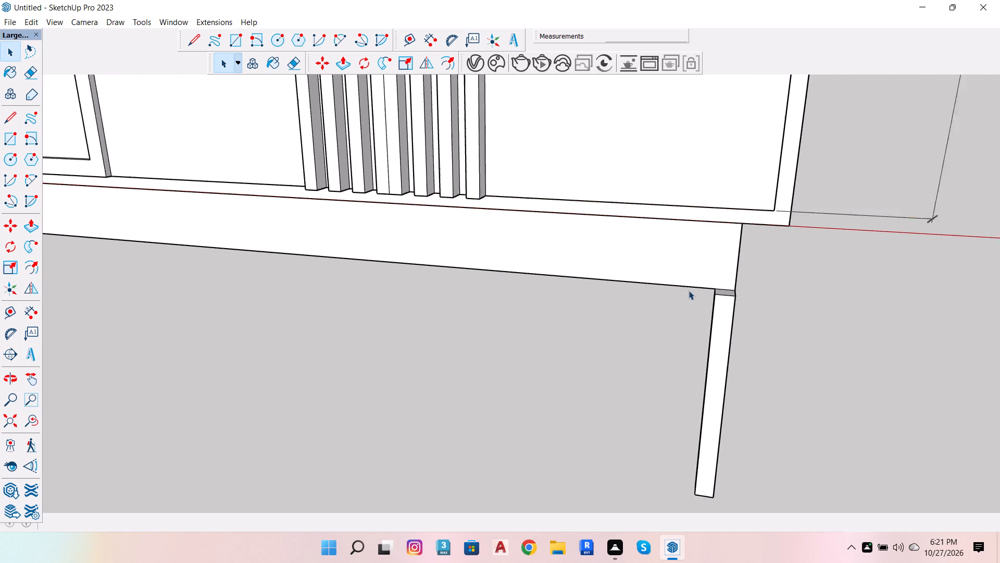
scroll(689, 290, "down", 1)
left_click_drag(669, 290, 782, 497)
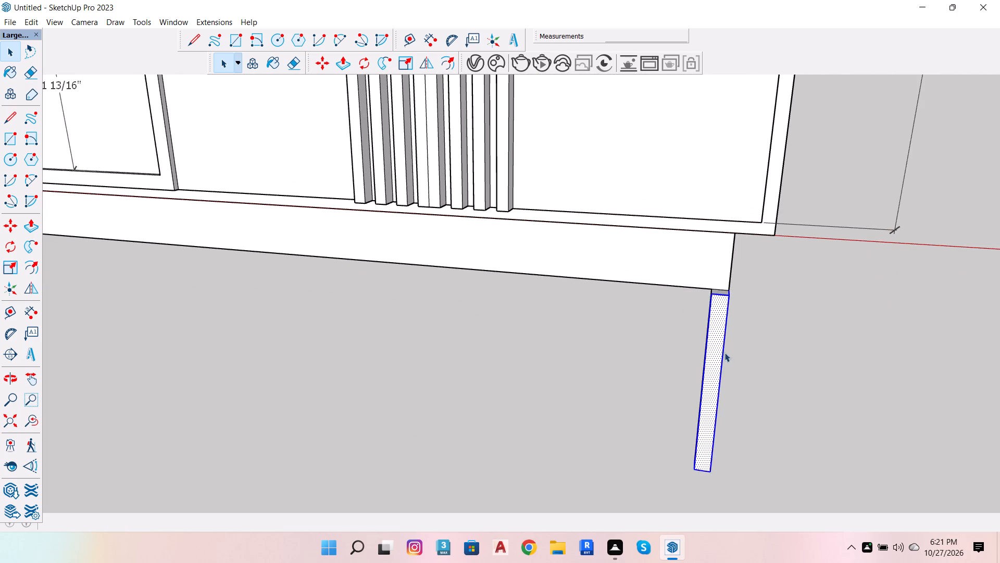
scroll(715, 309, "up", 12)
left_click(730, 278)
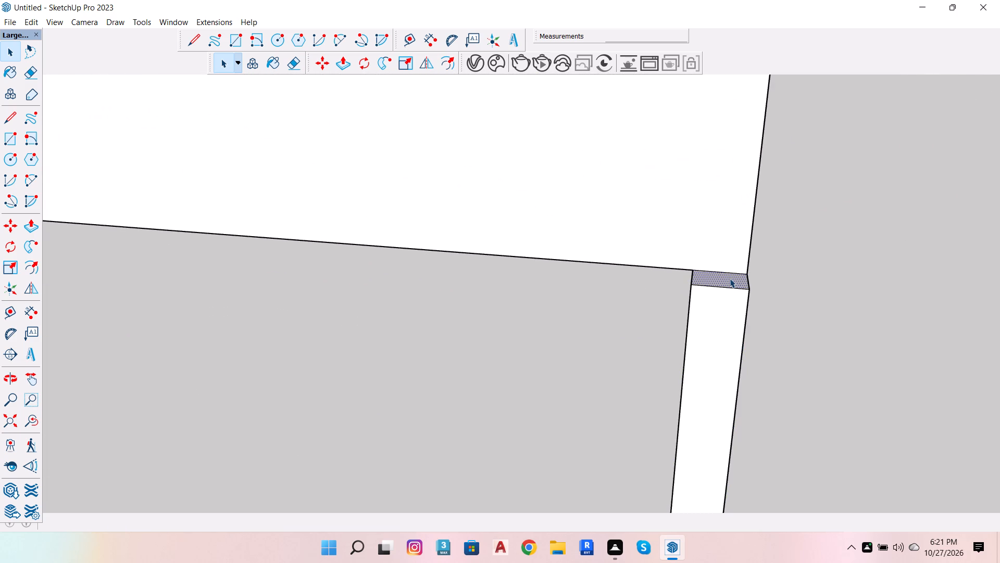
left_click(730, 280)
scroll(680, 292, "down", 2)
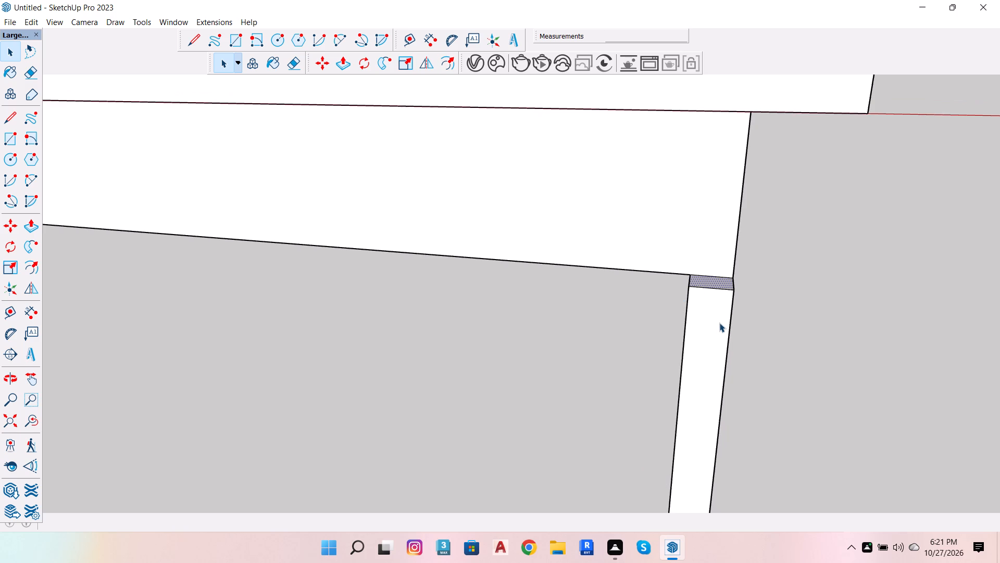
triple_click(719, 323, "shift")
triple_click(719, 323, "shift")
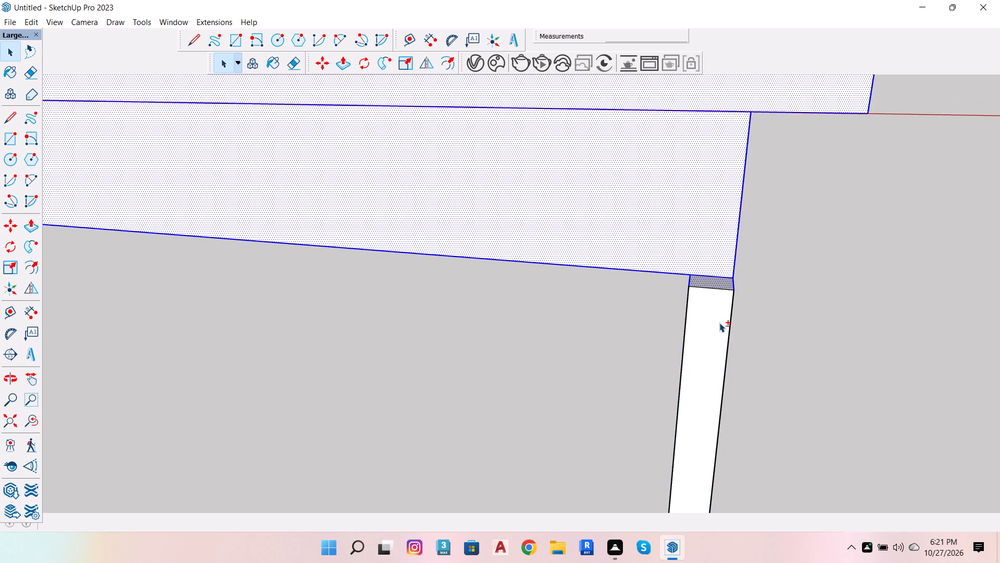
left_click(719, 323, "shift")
Select the whole bar at the plinth's lower front corner and copy it about 11' 6 1/8" onto the upper door beside the seam above the narrow shelf column.
double_click(717, 328, "shift")
scroll(709, 292, "up", 6, "shift")
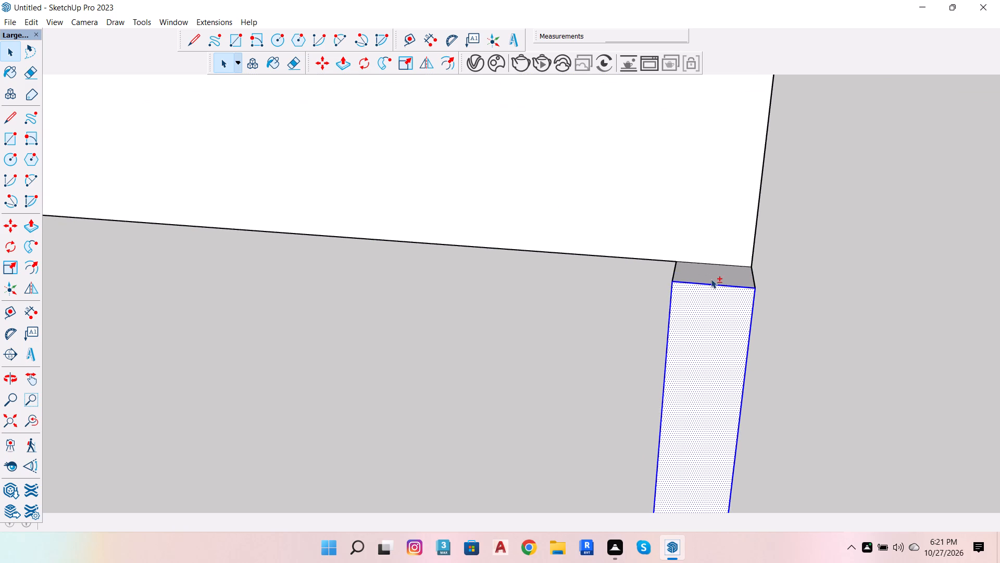
double_click(712, 277, "shift")
scroll(655, 272, "down", 7, "shift")
scroll(789, 323, "up", 7, "shift")
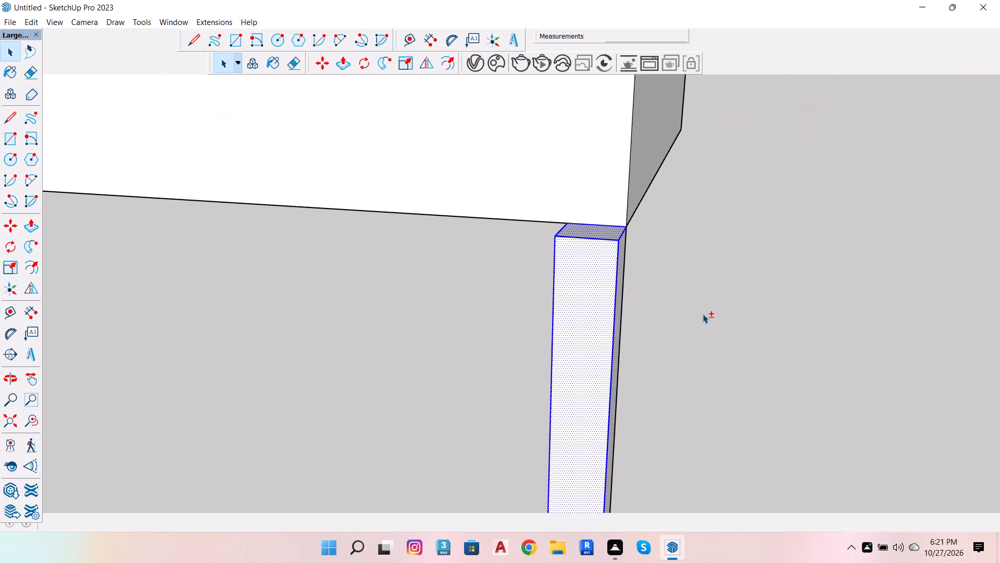
scroll(696, 312, "up", 5, "shift")
double_click(366, 300, "shift")
scroll(522, 319, "down", 8, "shift")
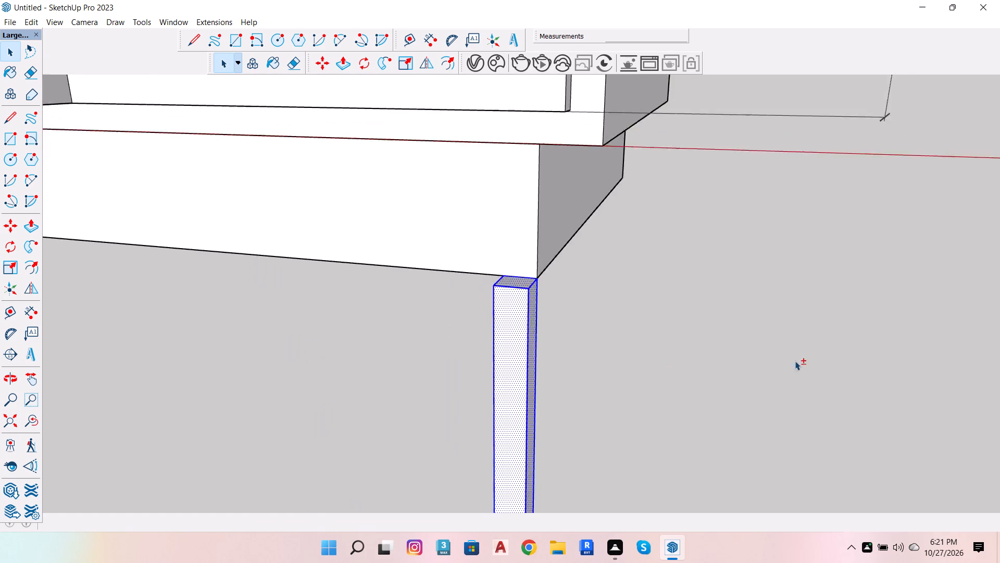
scroll(805, 358, "down", 6, "shift")
scroll(522, 389, "up", 7, "shift")
scroll(736, 327, "down", 7, "shift")
scroll(531, 370, "up", 2, "shift")
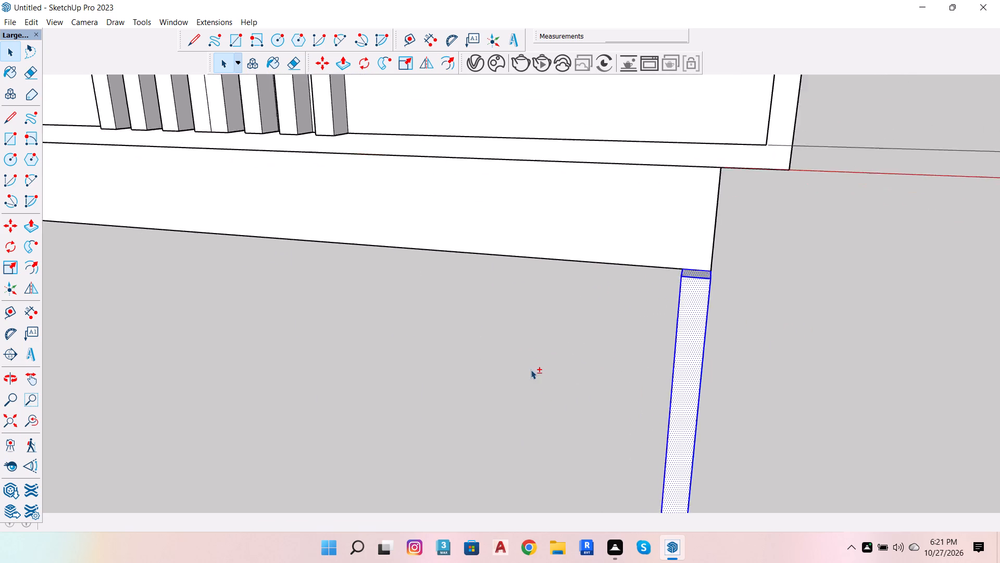
scroll(531, 370, "up", 5, "shift")
scroll(728, 340, "up", 5, "shift")
double_click(866, 336, "shift")
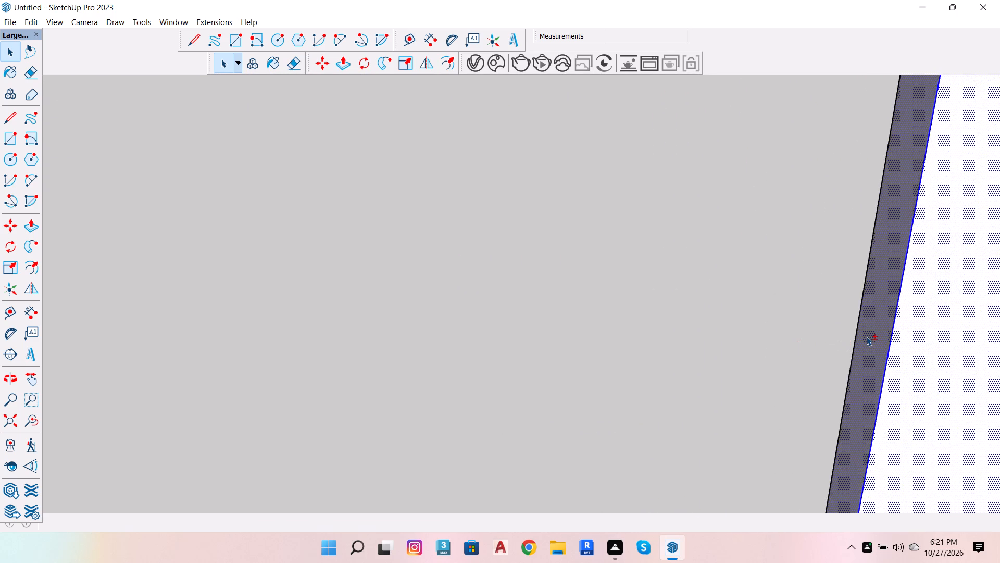
scroll(313, 230, "down", 15, "shift")
scroll(435, 236, "up", 13, "shift")
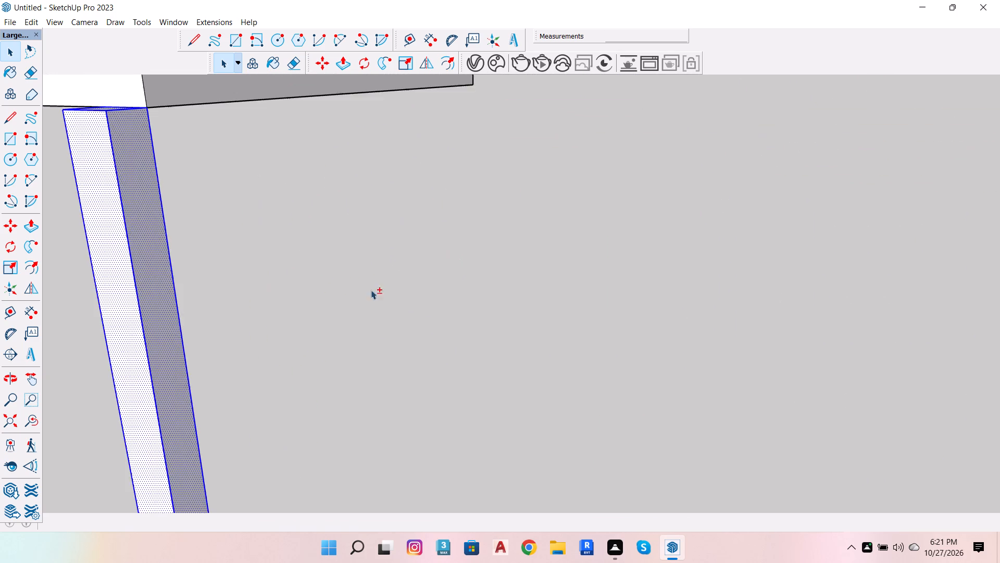
scroll(188, 297, "up", 6, "shift")
scroll(93, 273, "down", 16, "shift")
scroll(253, 324, "up", 4, "shift")
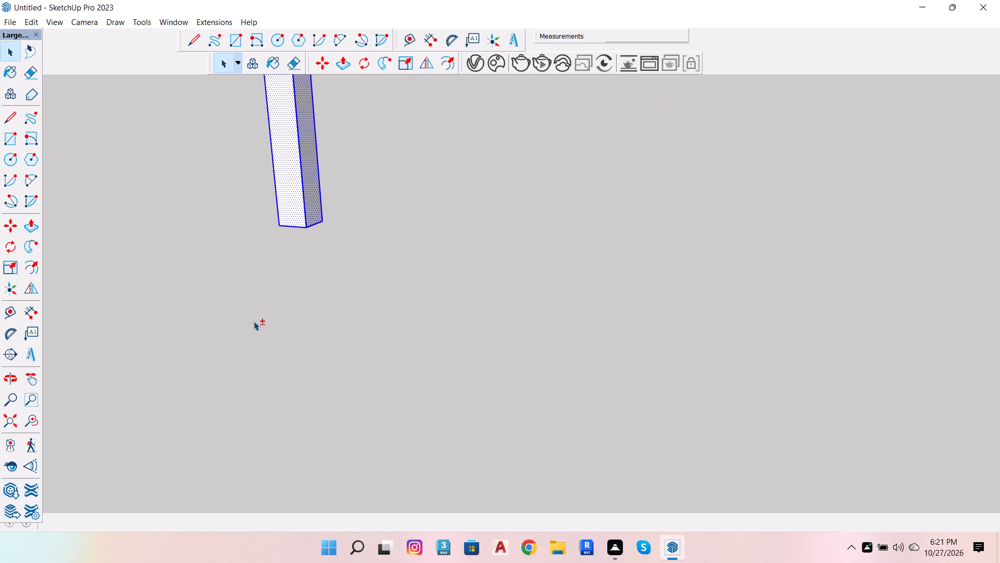
scroll(254, 321, "up", 10, "shift")
scroll(309, 206, "down", 7, "shift")
scroll(339, 268, "down", 13, "shift")
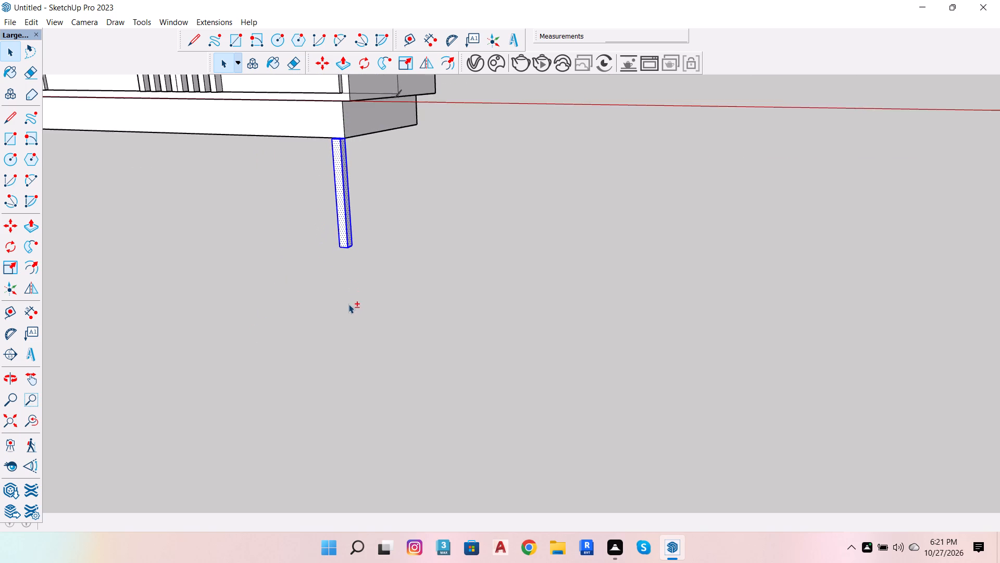
scroll(322, 281, "up", 6, "shift")
scroll(356, 215, "up", 7, "shift")
scroll(385, 183, "down", 8, "shift")
scroll(373, 231, "up", 6, "shift")
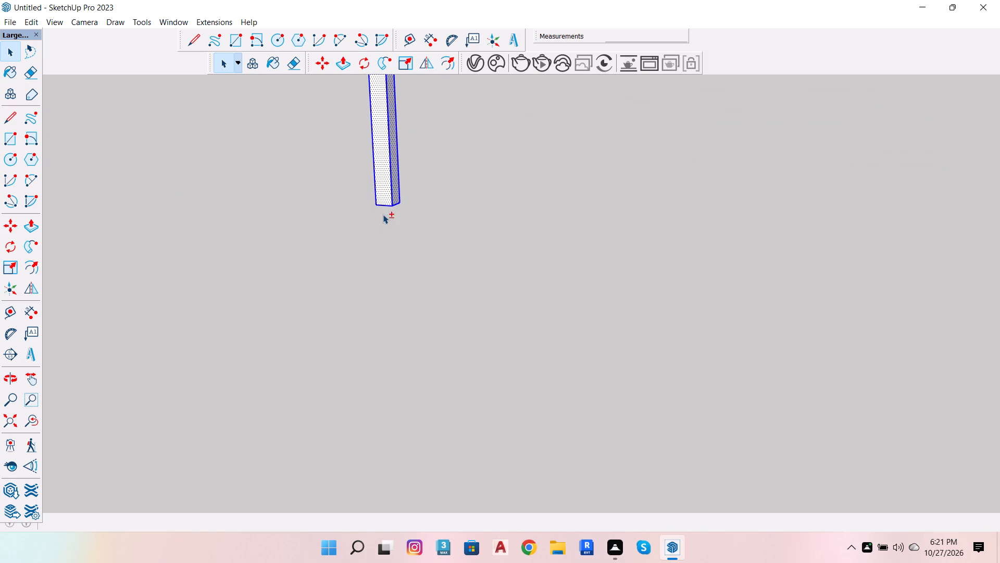
scroll(385, 207, "up", 7, "shift")
scroll(398, 187, "down", 5, "shift")
scroll(389, 214, "up", 7, "shift")
scroll(399, 201, "down", 3, "shift")
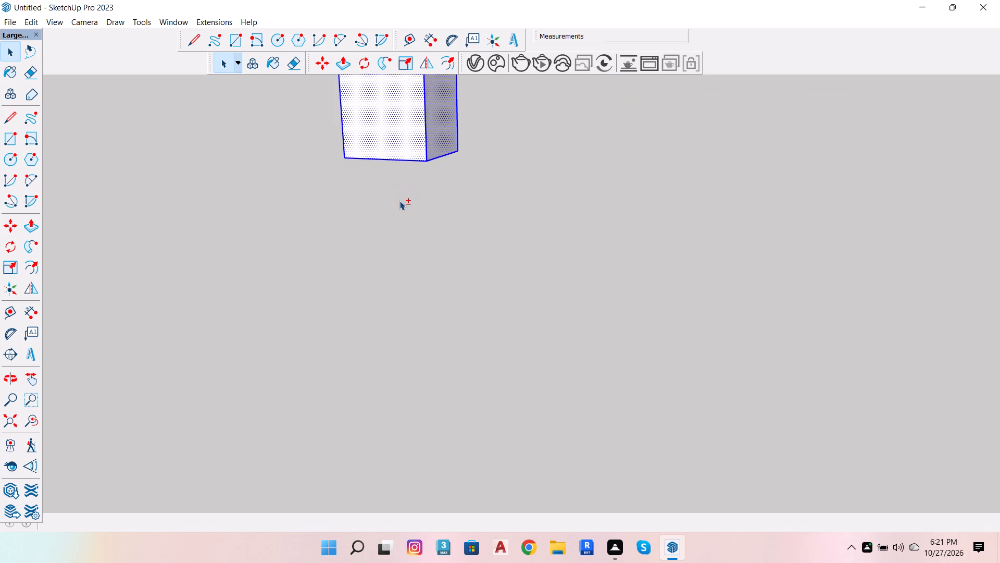
scroll(399, 183, "up", 4, "shift")
scroll(399, 181, "down", 4, "shift")
scroll(403, 152, "up", 3, "shift")
scroll(403, 156, "down", 3, "shift")
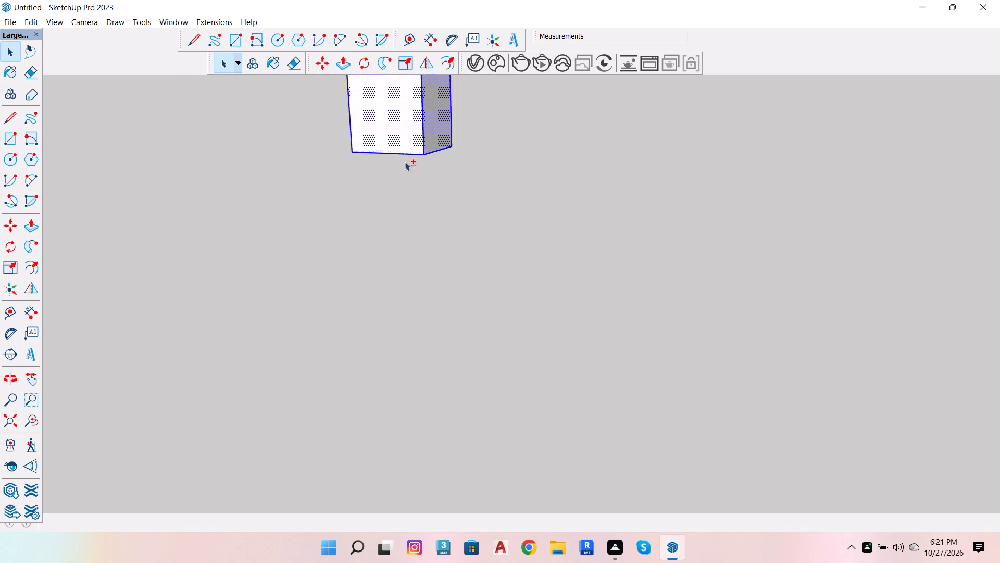
scroll(405, 162, "down", 4, "shift")
scroll(410, 239, "down", 13, "shift")
scroll(402, 177, "up", 10, "shift")
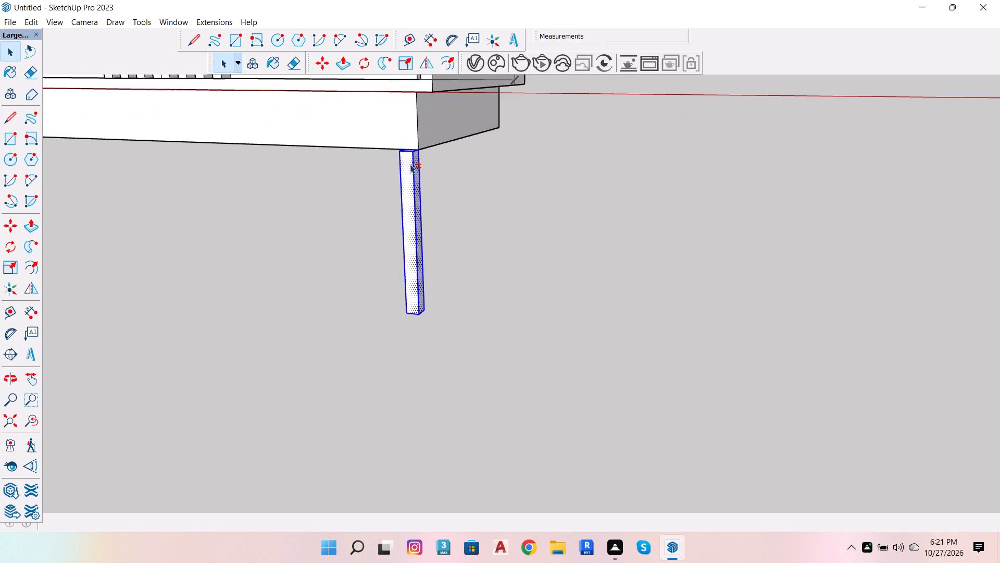
scroll(403, 328, "up", 11, "shift")
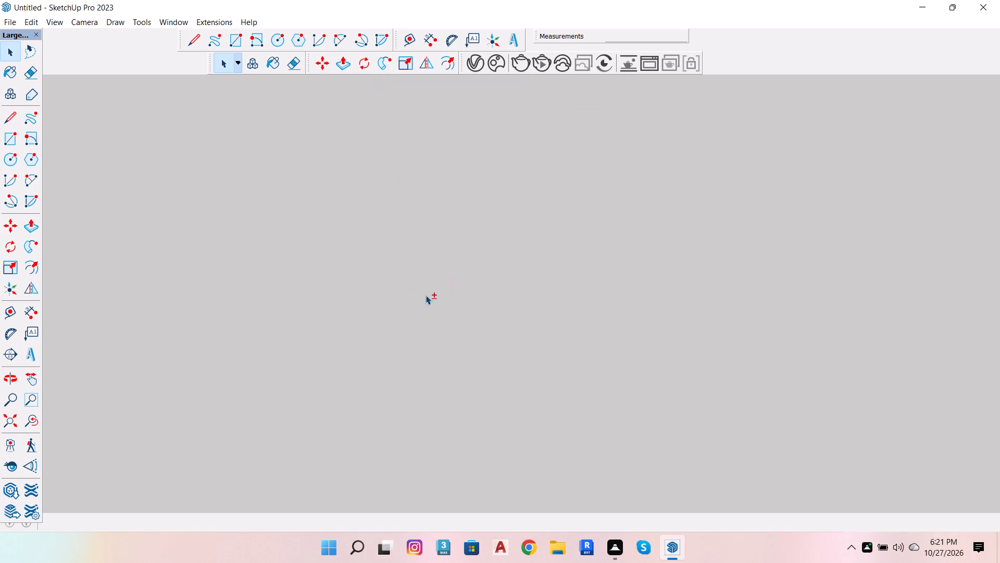
scroll(426, 295, "up", 2, "shift")
scroll(431, 272, "down", 3, "shift")
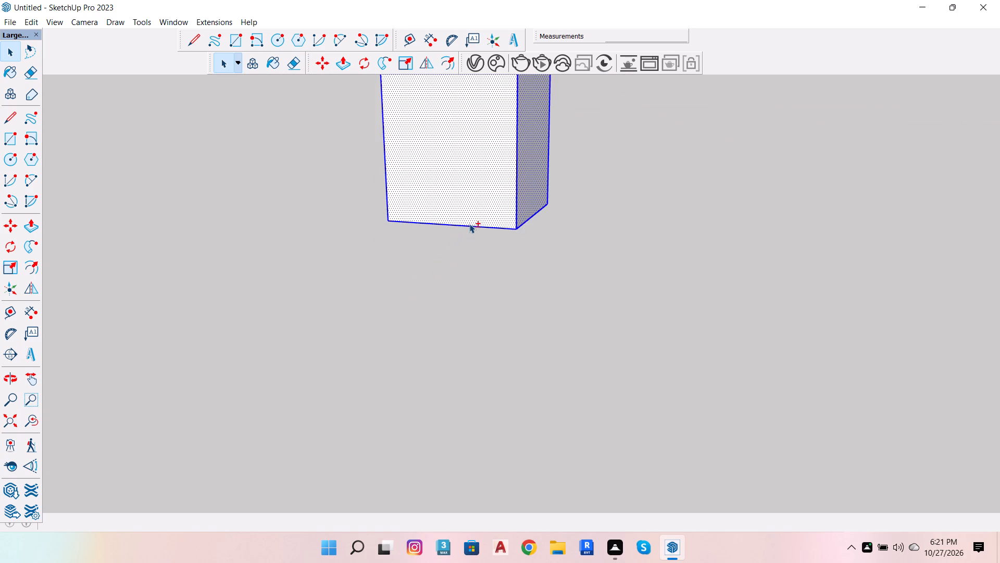
left_click(469, 224, "shift")
scroll(484, 229, "down", 4, "shift")
left_click(479, 219, "shift")
scroll(472, 249, "down", 7, "shift")
scroll(497, 307, "down", 3)
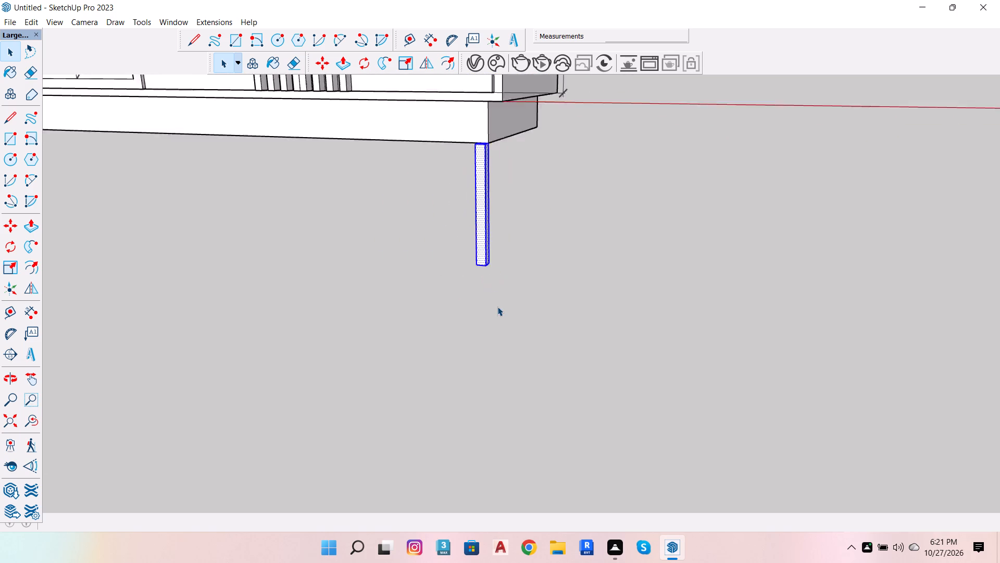
scroll(497, 307, "down", 4)
key("m")
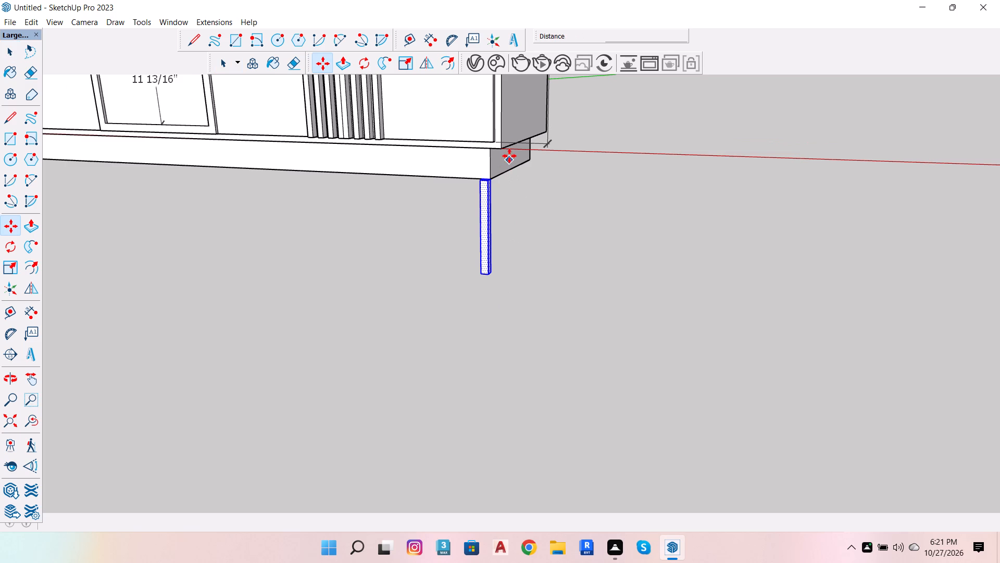
scroll(494, 177, "up", 8)
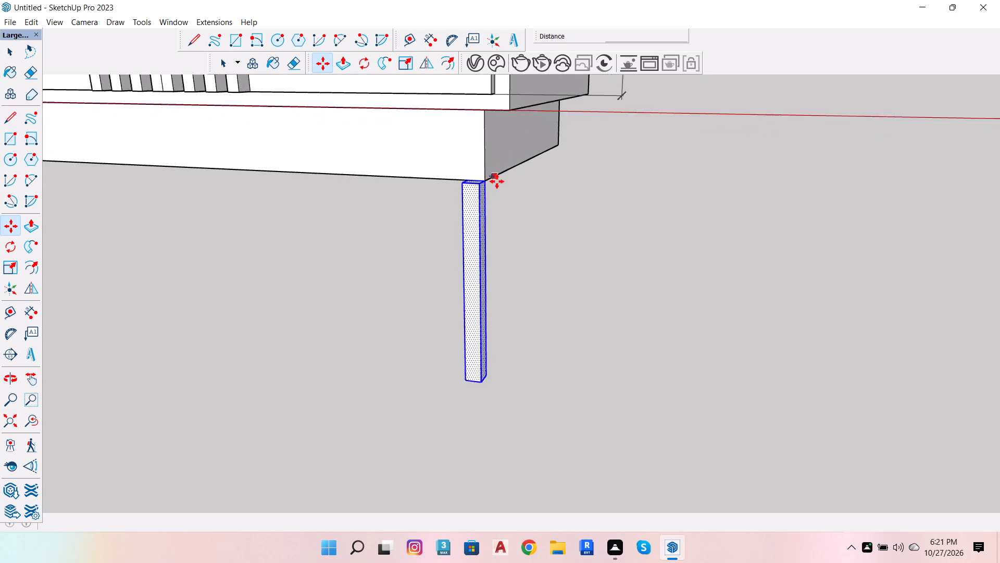
scroll(497, 181, "up", 2)
left_click(489, 185)
scroll(493, 191, "down", 6)
scroll(506, 262, "down", 4)
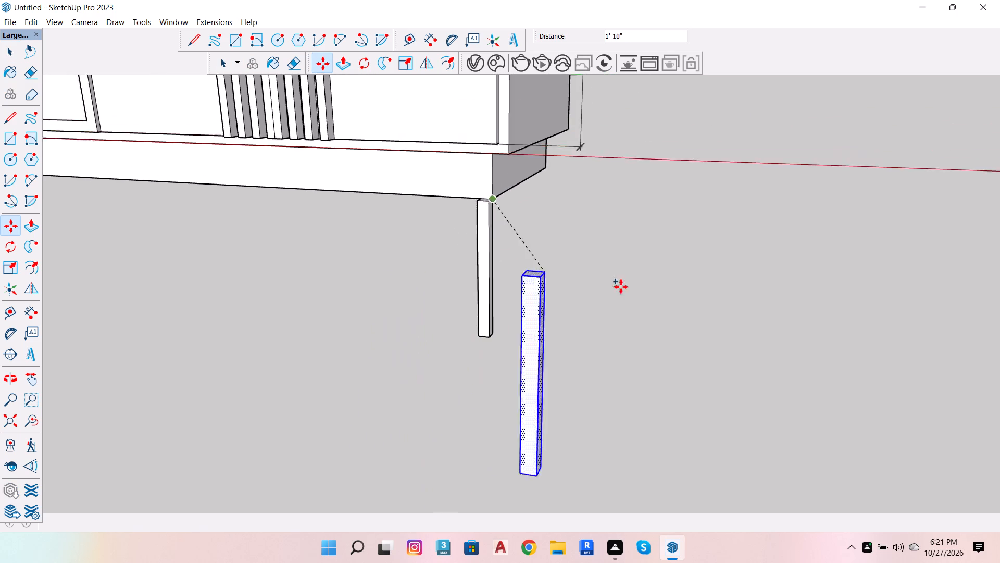
scroll(621, 287, "down", 3)
scroll(676, 301, "down", 14)
scroll(719, 312, "down", 14)
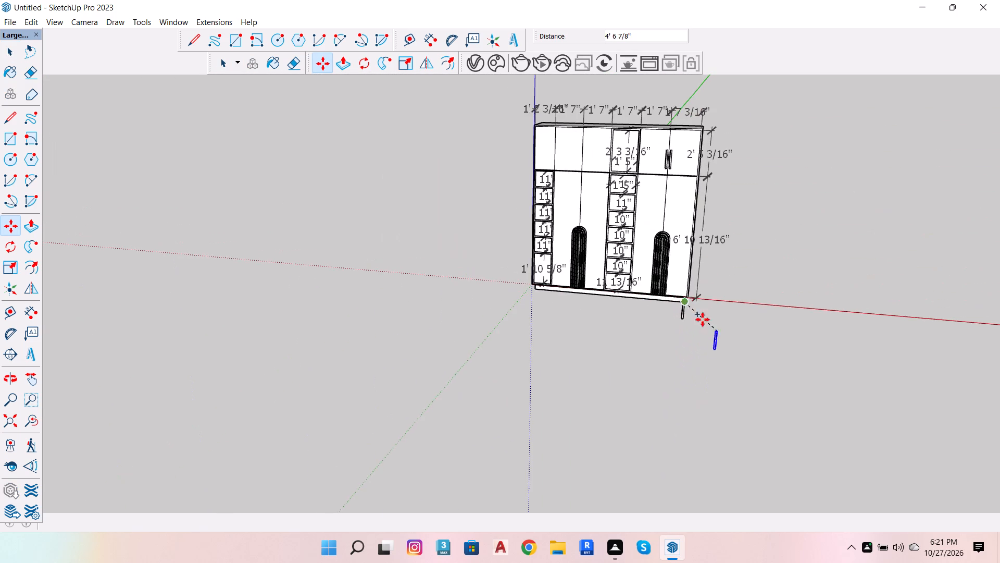
scroll(556, 133, "up", 17)
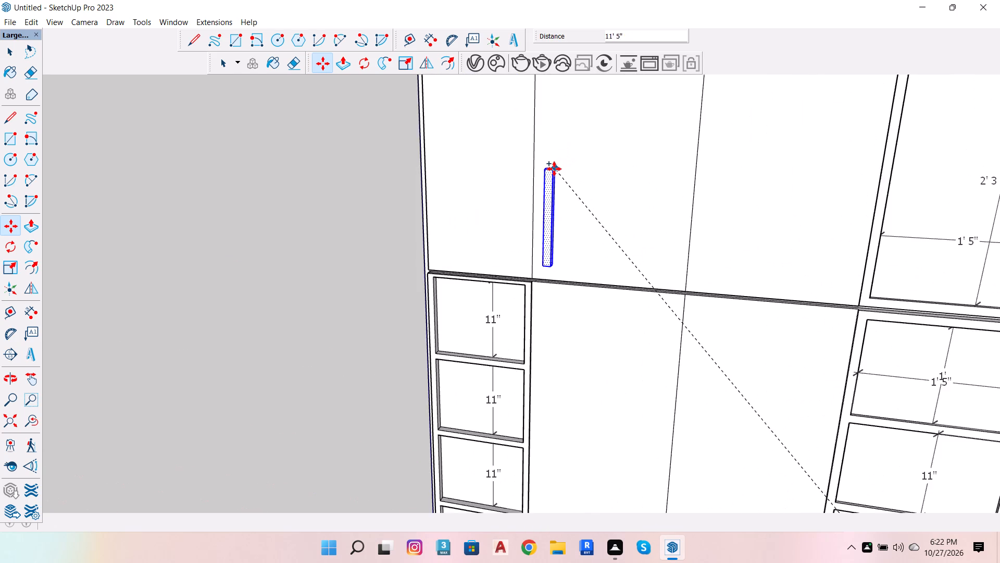
scroll(553, 169, "up", 11)
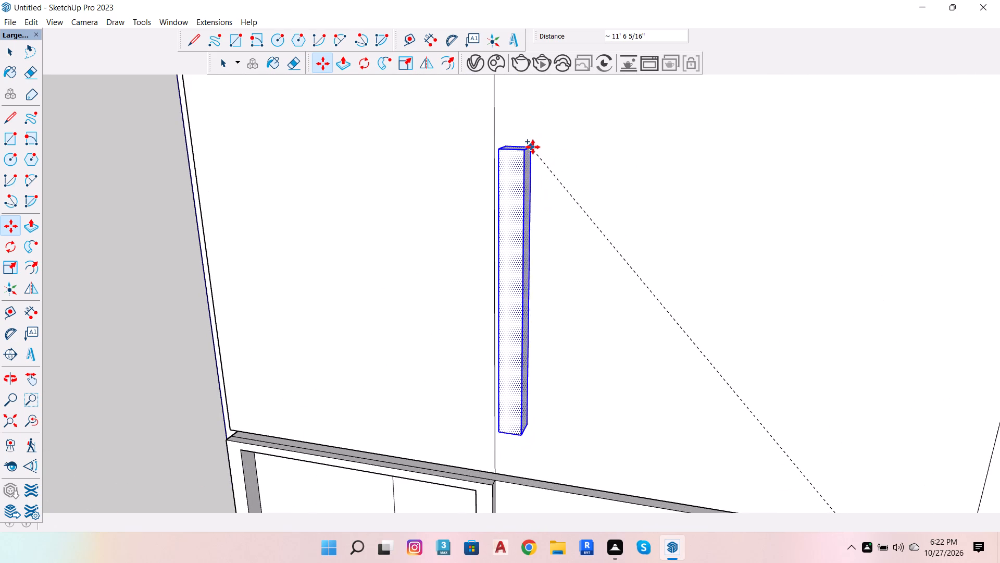
left_click(539, 146)
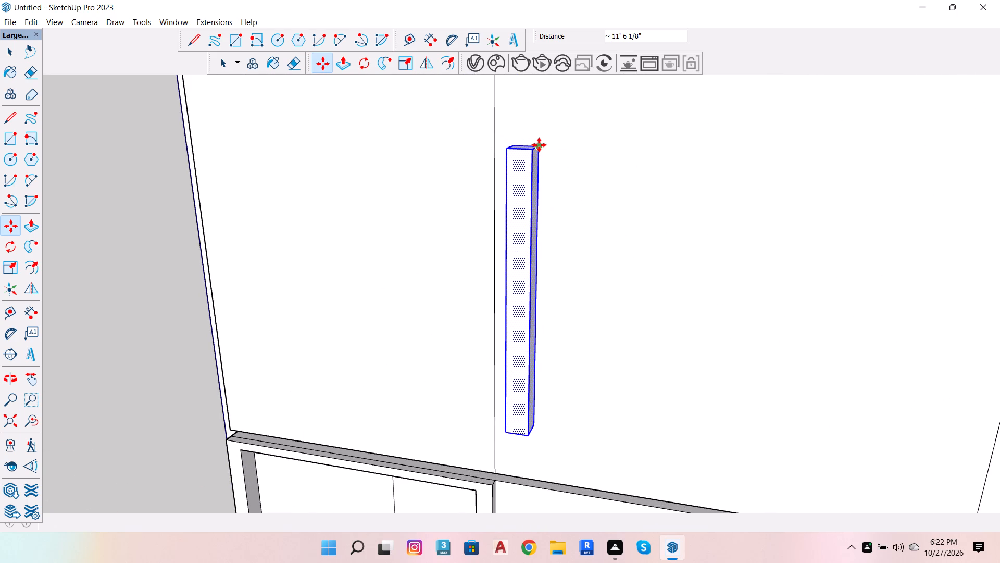
Copy the new bar across the upper door seam by its top corner, forming a second pair of handles.
left_click(543, 149)
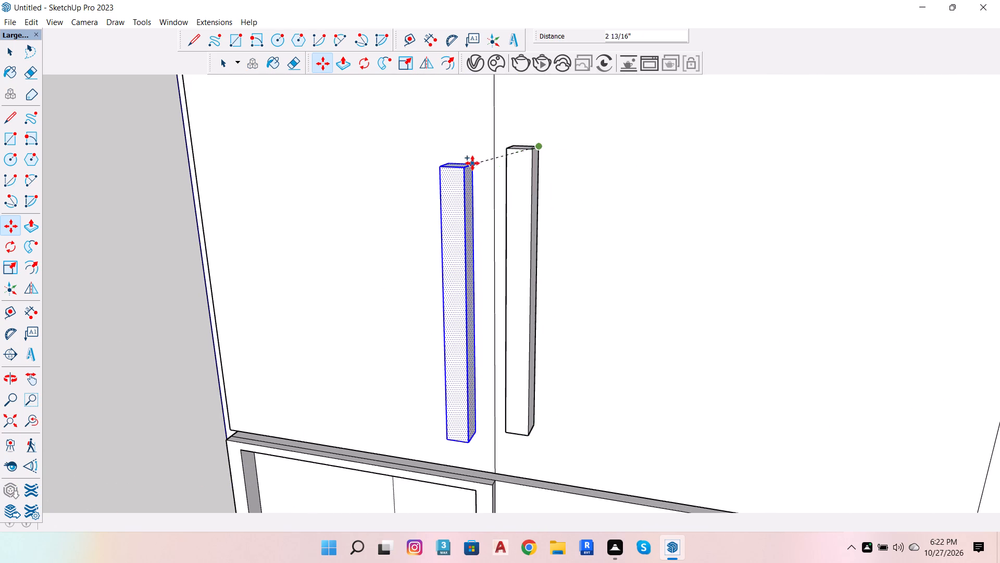
left_click(477, 144)
scroll(544, 143, "down", 6)
key("space")
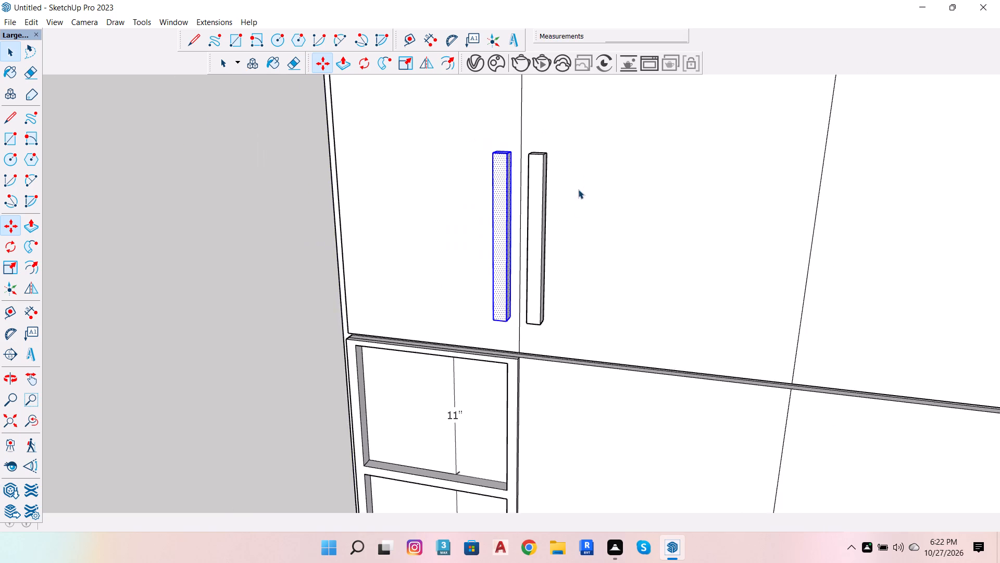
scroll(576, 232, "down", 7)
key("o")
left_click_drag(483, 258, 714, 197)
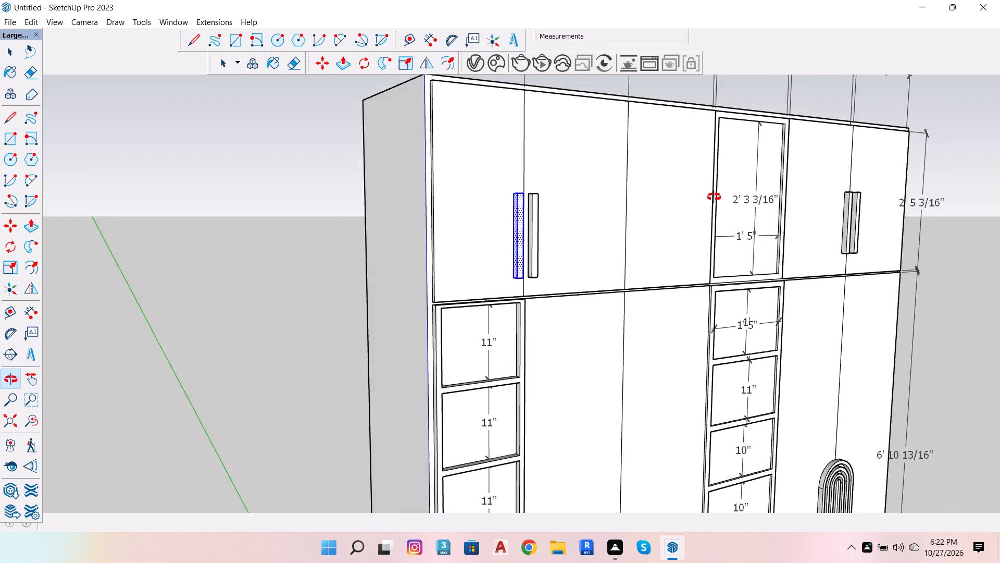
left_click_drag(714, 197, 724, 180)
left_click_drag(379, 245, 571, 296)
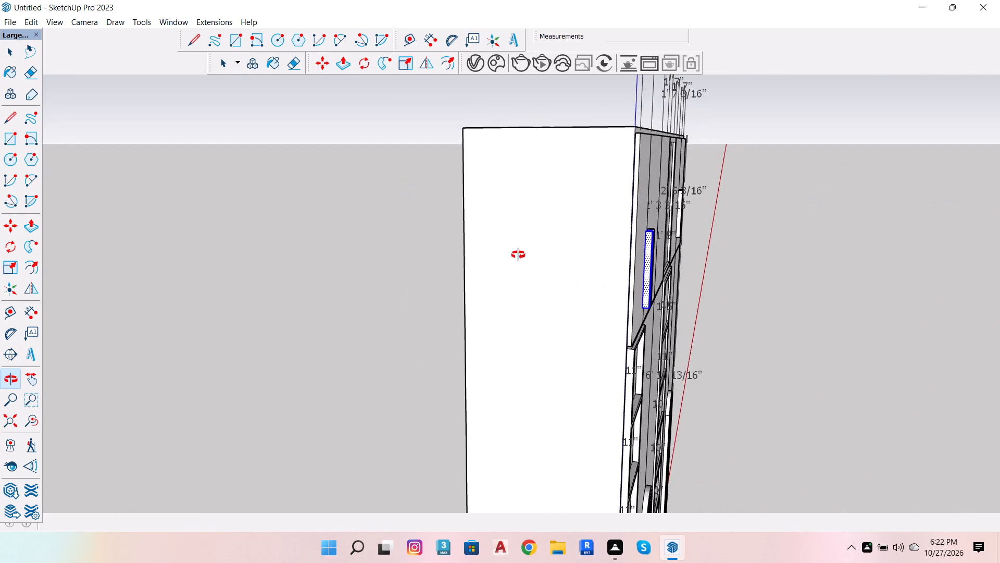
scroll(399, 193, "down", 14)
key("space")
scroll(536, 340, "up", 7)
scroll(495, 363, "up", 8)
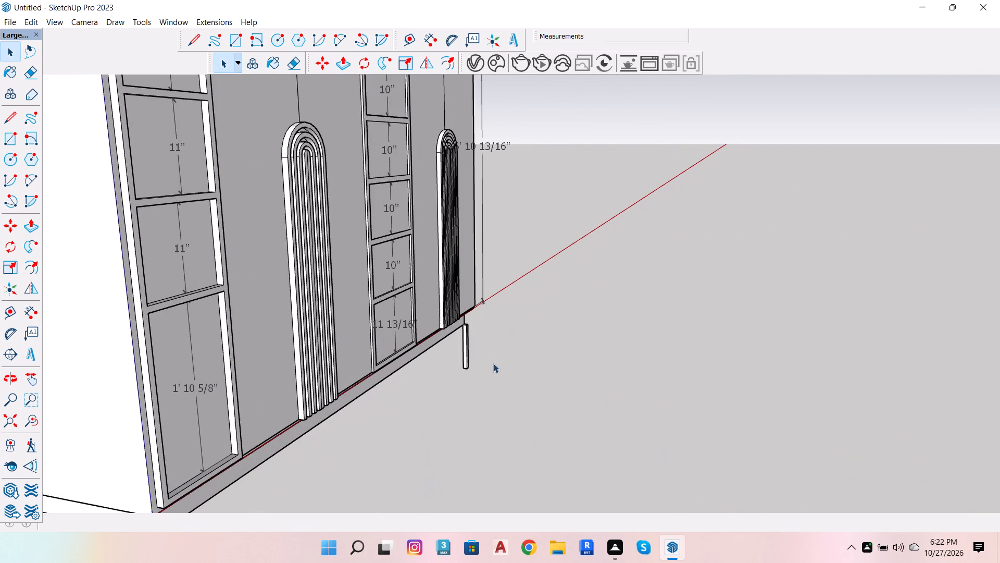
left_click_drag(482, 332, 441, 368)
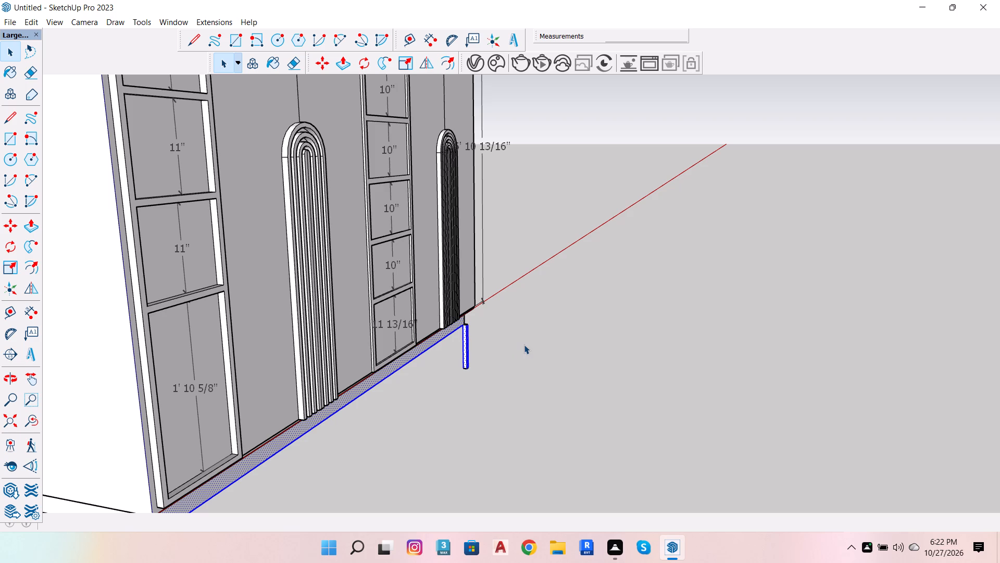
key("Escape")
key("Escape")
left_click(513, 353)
Erase the leftover bar below the plinth's lower front corner, including its vertical edges and its small top and bottom faces.
scroll(477, 365, "up", 6)
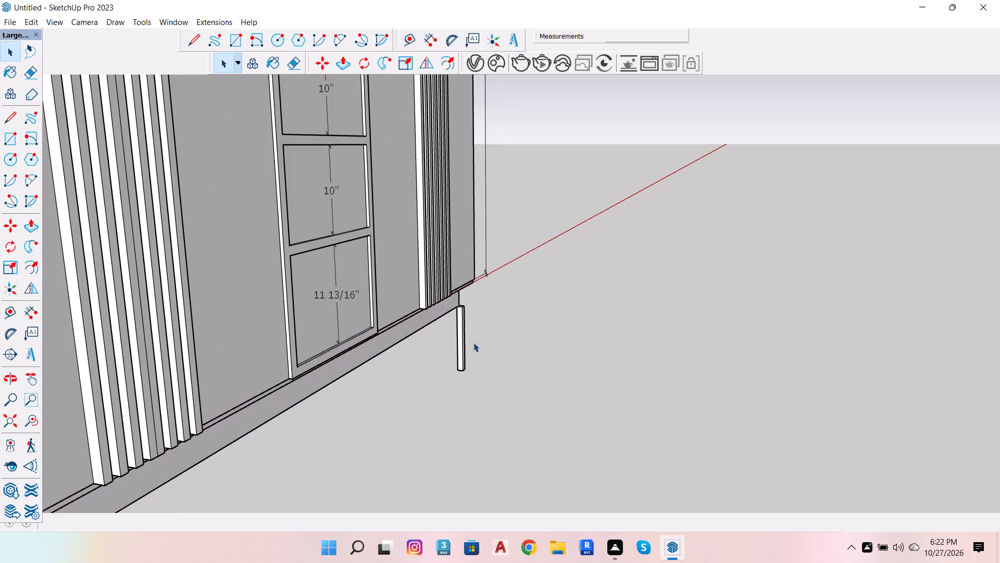
key("e")
left_click_drag(483, 327, 452, 358)
scroll(461, 321, "up", 10)
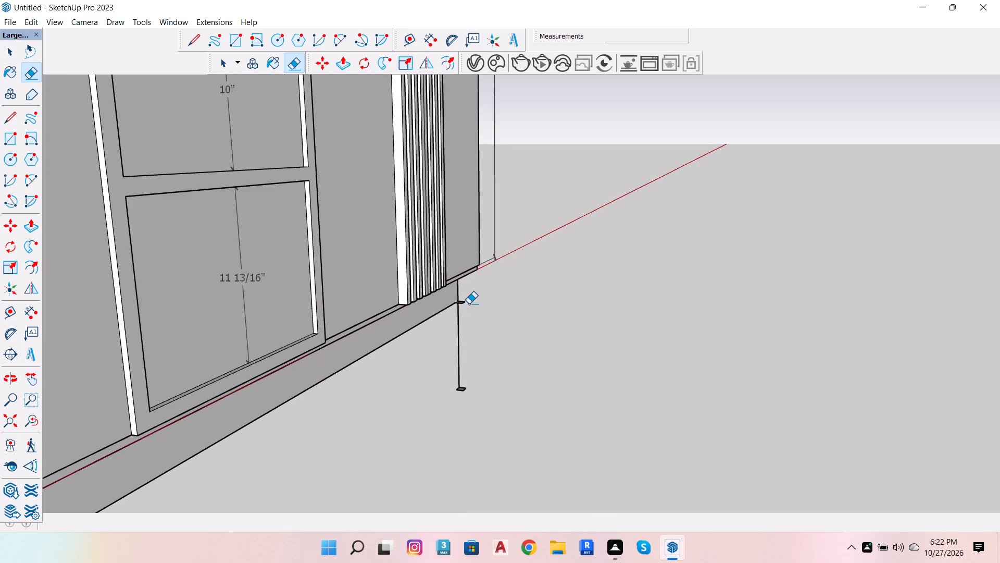
scroll(469, 304, "up", 16)
left_click_drag(464, 275, 434, 346)
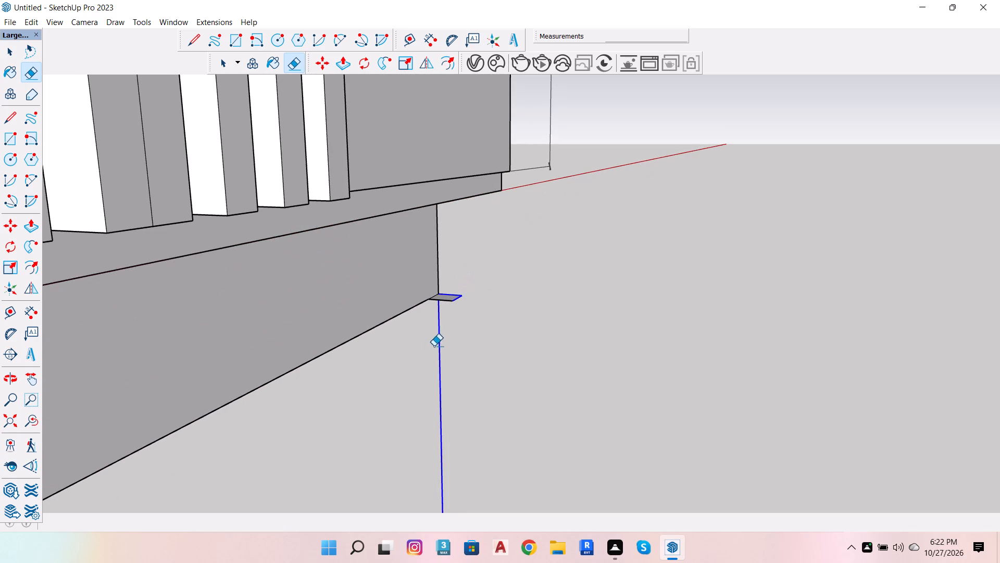
left_click_drag(434, 346, 456, 290)
scroll(492, 282, "down", 7)
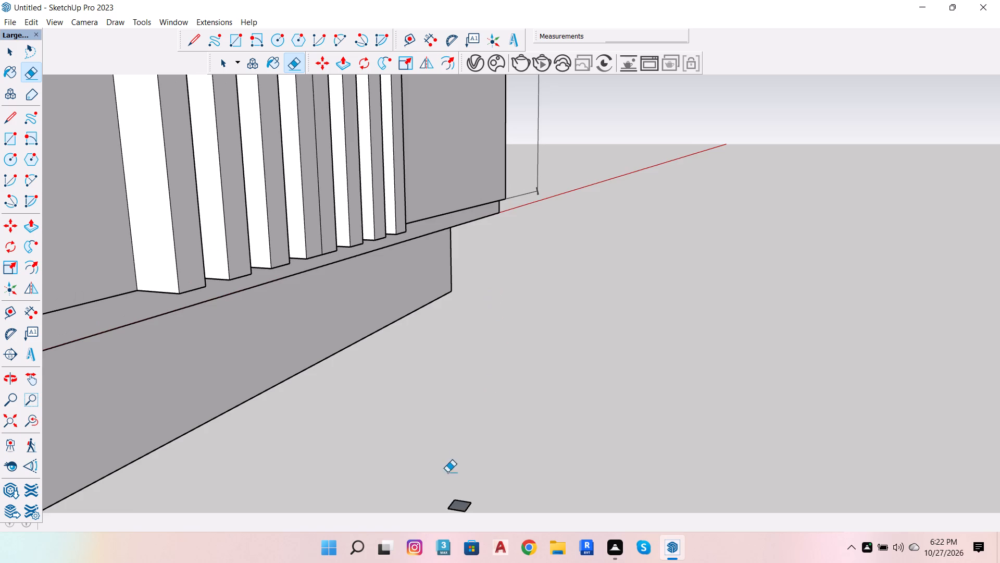
scroll(483, 400, "down", 6)
scroll(440, 470, "up", 7)
scroll(464, 487, "down", 2)
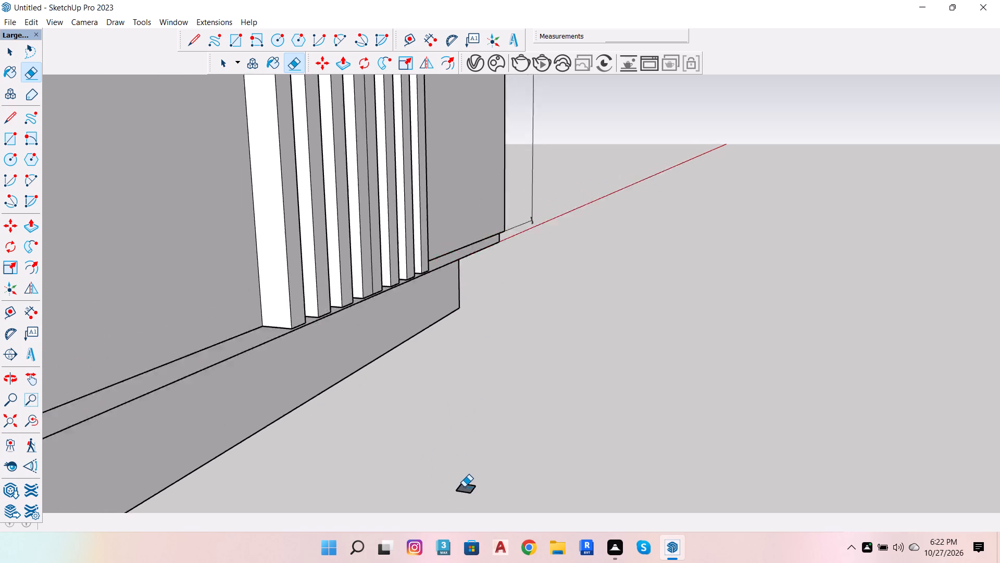
scroll(464, 487, "down", 3)
scroll(526, 431, "down", 6)
scroll(498, 474, "up", 14)
left_click_drag(484, 435, 515, 481)
left_click_drag(509, 474, 484, 468)
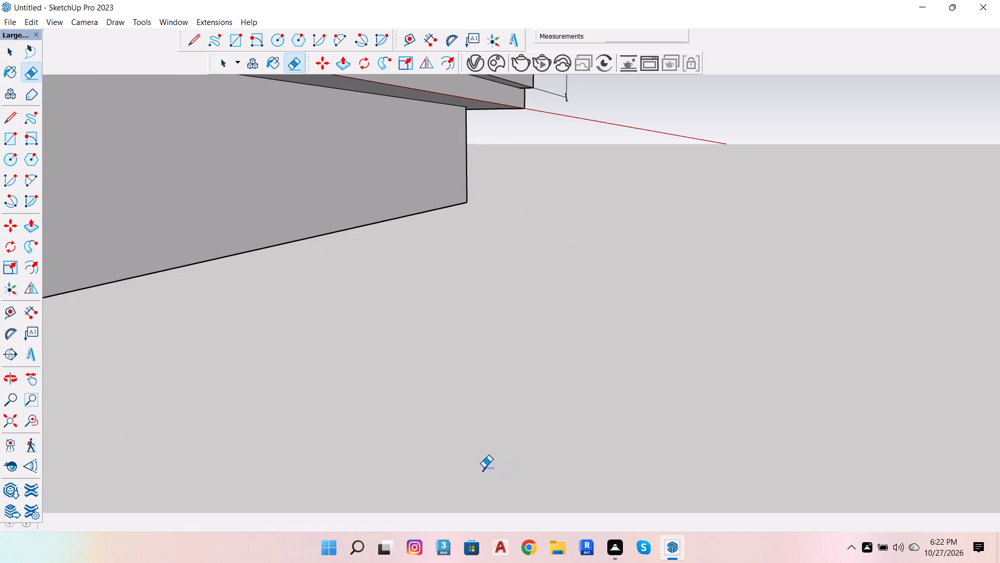
left_click_drag(484, 468, 495, 433)
scroll(684, 366, "down", 7)
scroll(602, 336, "down", 20)
scroll(602, 336, "down", 1)
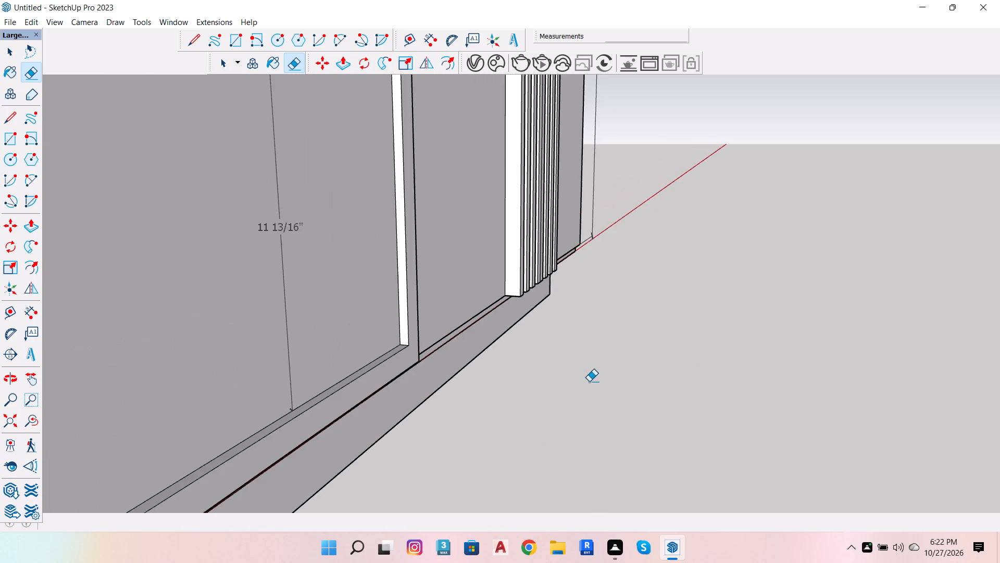
Examine the whole wardrobe front, checking the handle pairs, shelf columns, arches and dimensions from several distances.
scroll(589, 382, "down", 9)
scroll(557, 336, "down", 14)
scroll(482, 345, "down", 12)
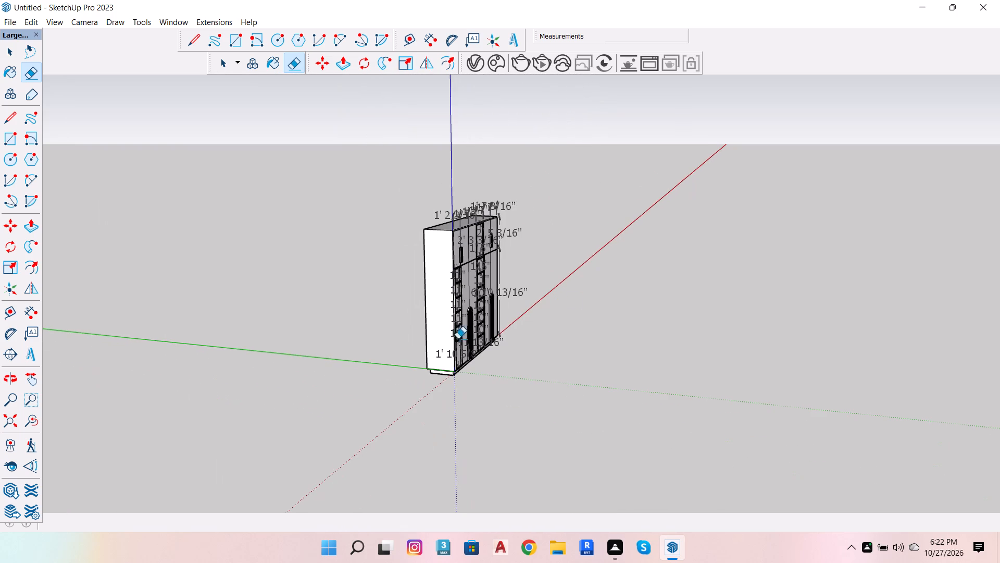
key("o")
left_click_drag(649, 258, 344, 259)
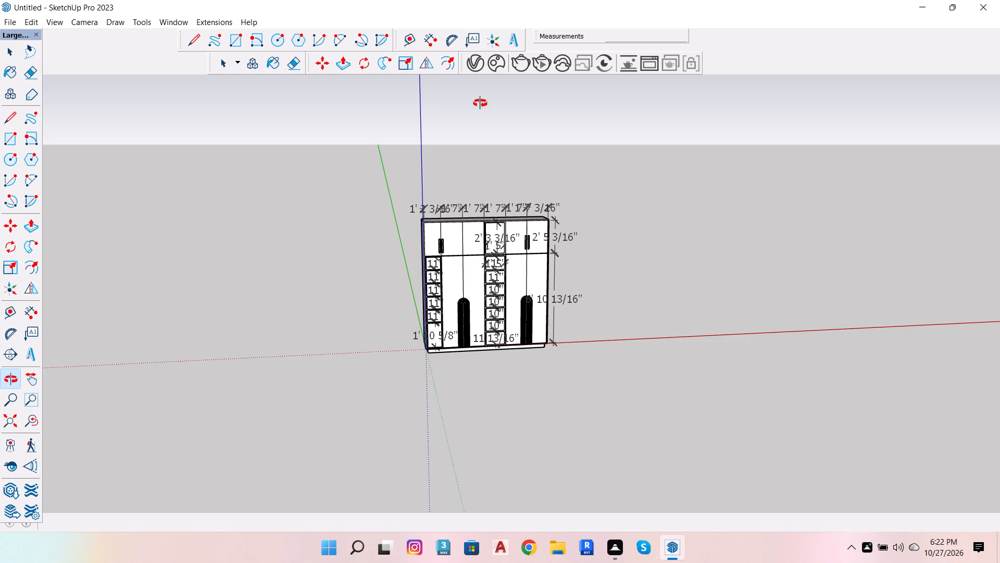
scroll(566, 178, "down", 7)
scroll(551, 287, "up", 6)
scroll(601, 258, "up", 7)
scroll(551, 272, "up", 6)
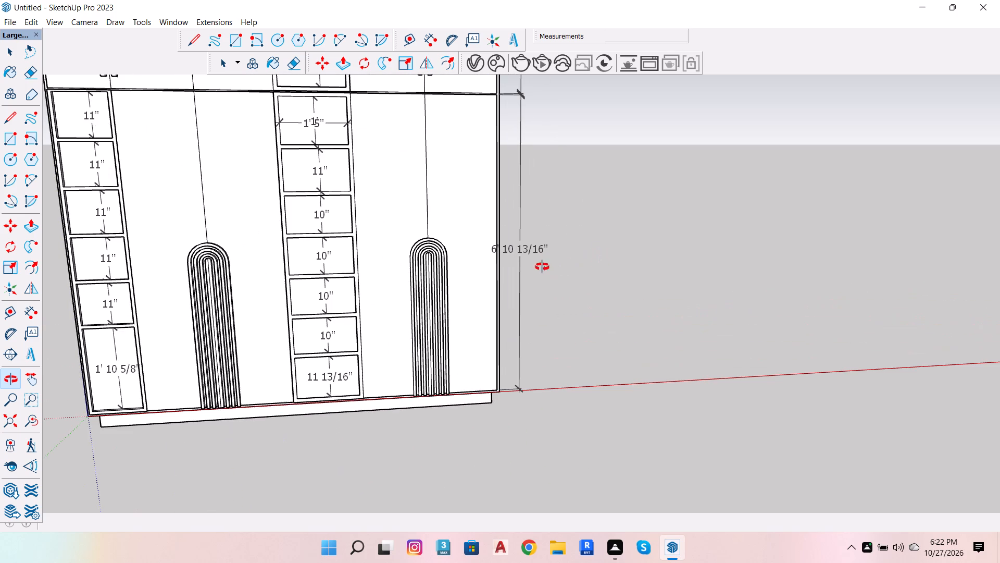
scroll(492, 279, "down", 4)
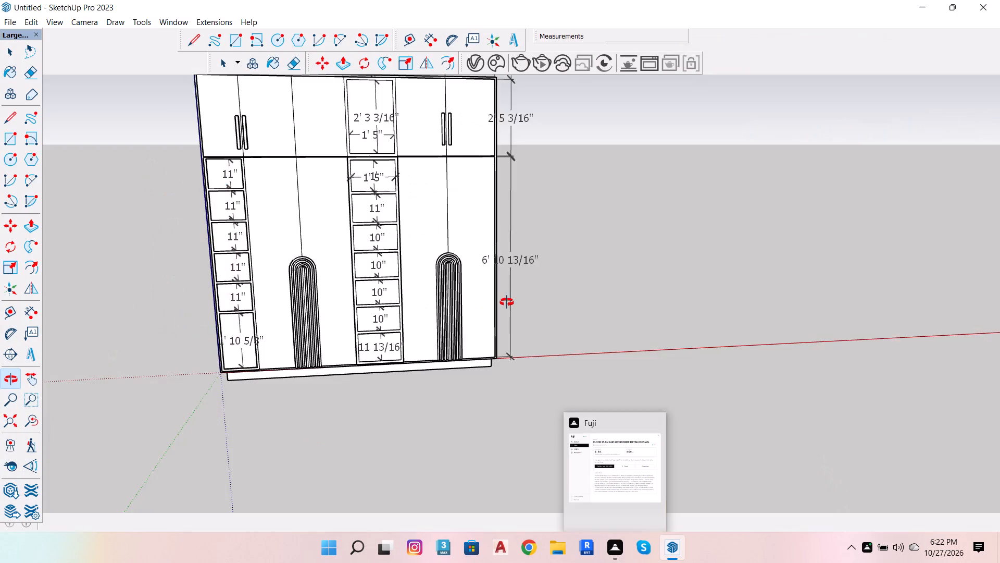
scroll(508, 302, "down", 5)
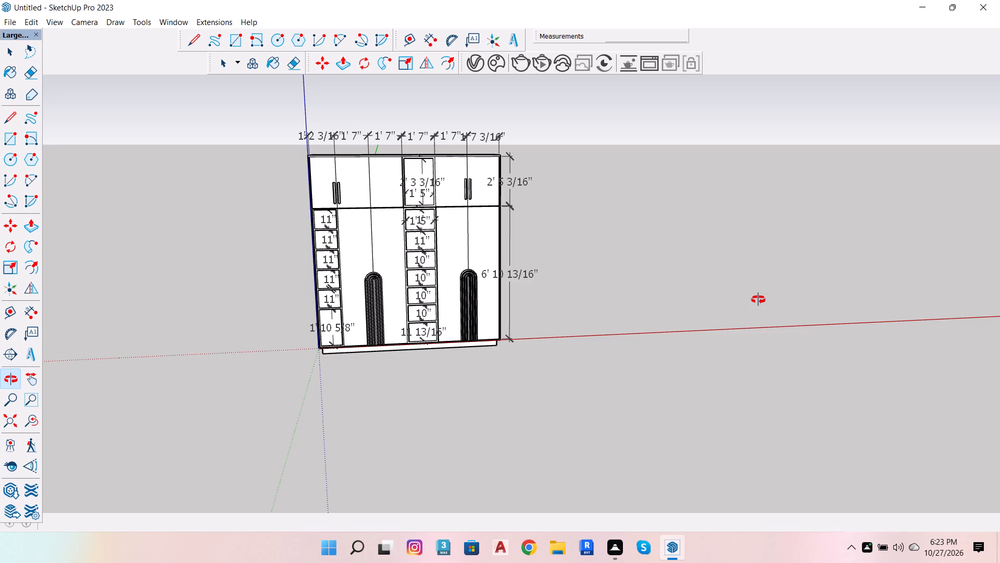
scroll(536, 295, "down", 3)
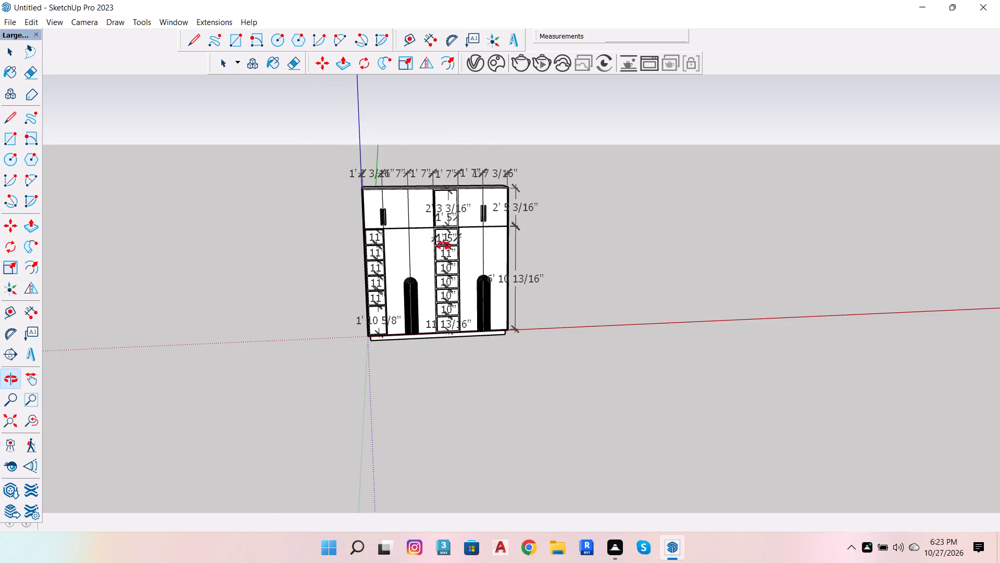
scroll(457, 225, "up", 17)
left_click_drag(418, 244, 429, 249)
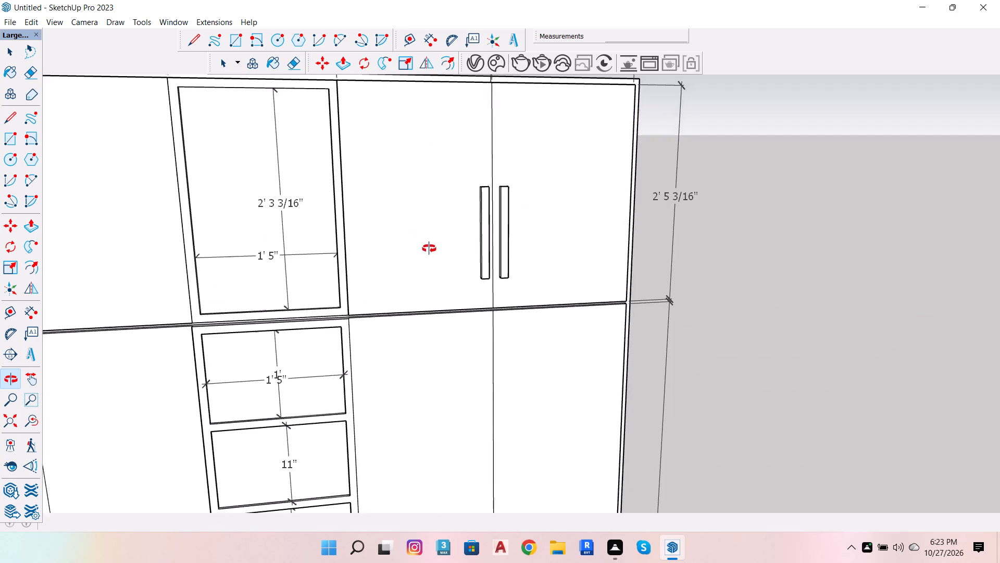
left_click_drag(429, 249, 459, 270)
scroll(454, 212, "down", 6)
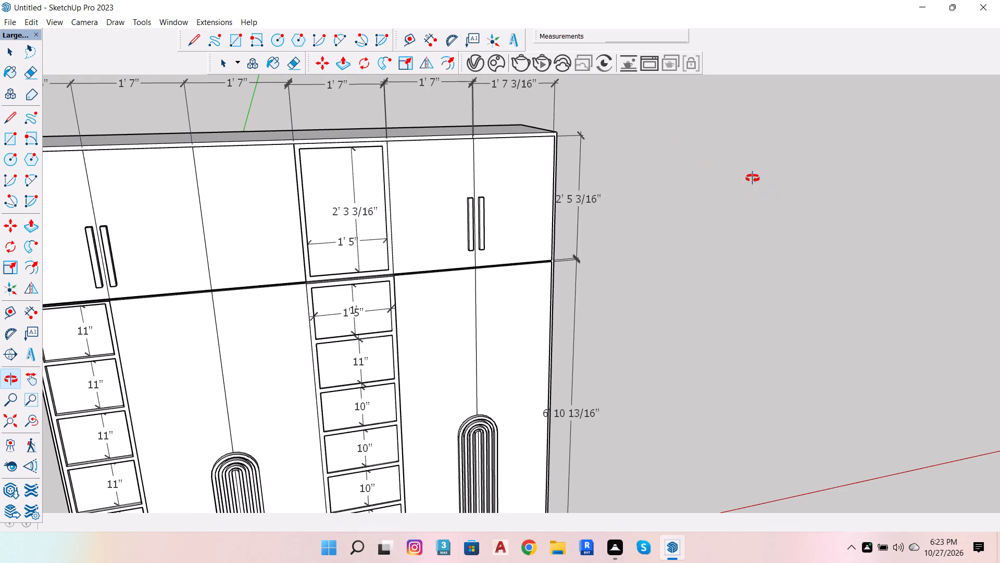
Show the Default Tray so that the Materials browser is available.
left_click(187, 22)
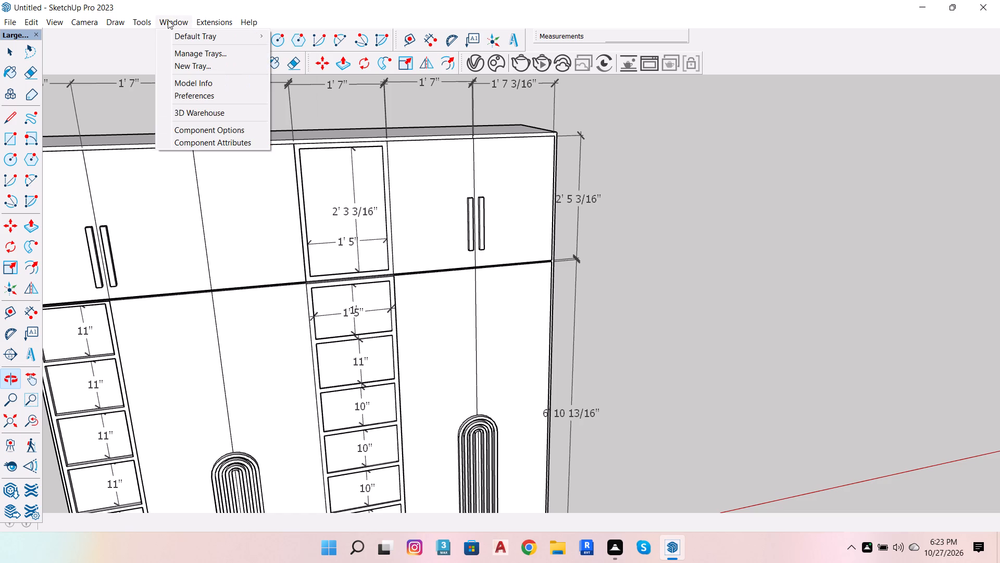
left_click(196, 34)
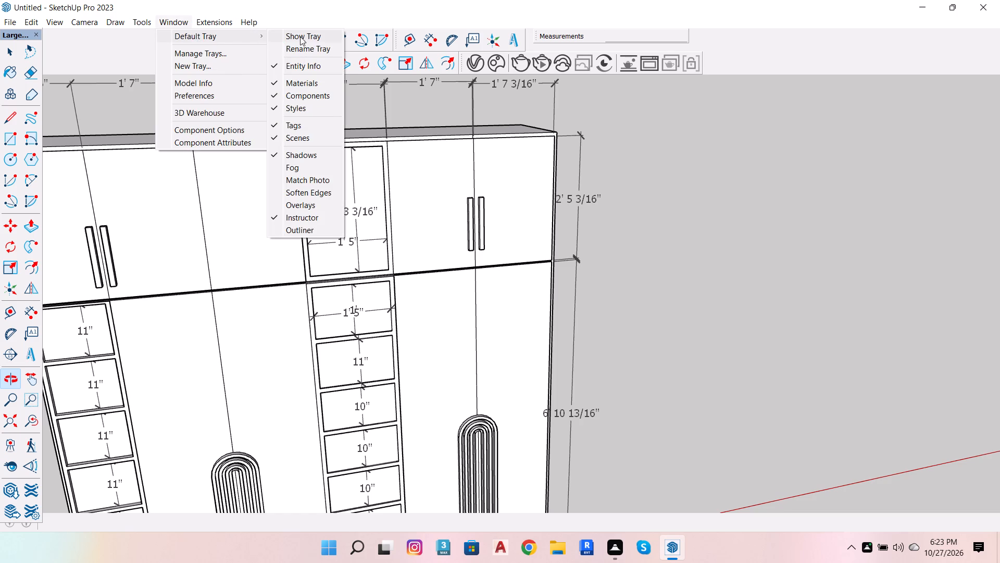
left_click(304, 36)
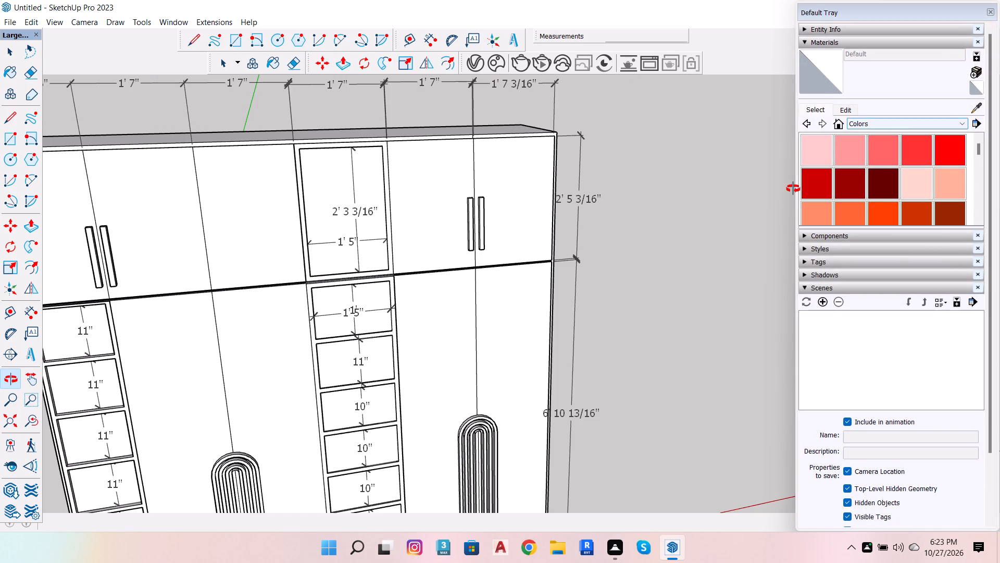
Browse the Colors and Metal material collections, and switch the Materials browser to the Colors-Named collection.
scroll(793, 190, "down", 4)
scroll(868, 190, "down", 6)
left_click(946, 119)
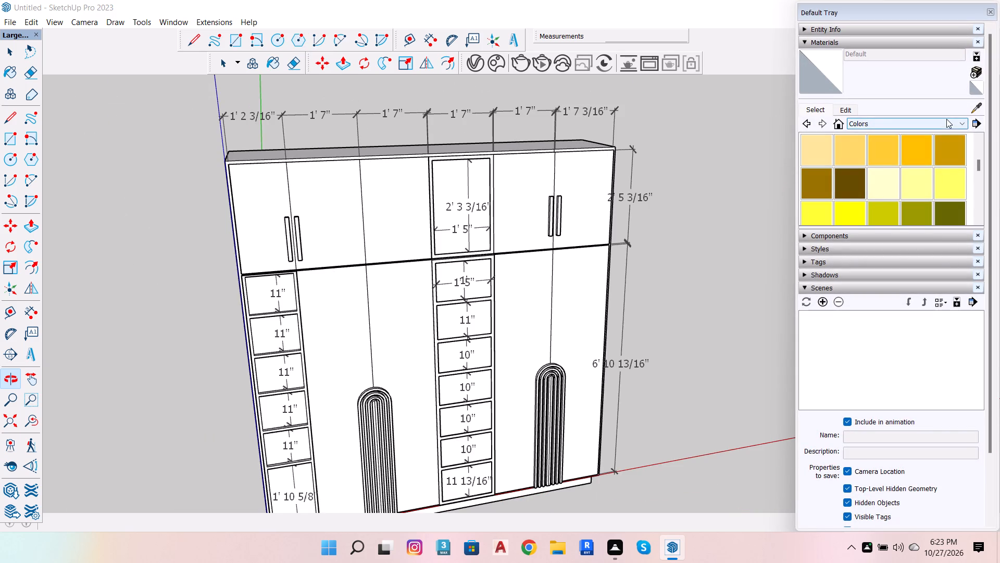
left_click(891, 199)
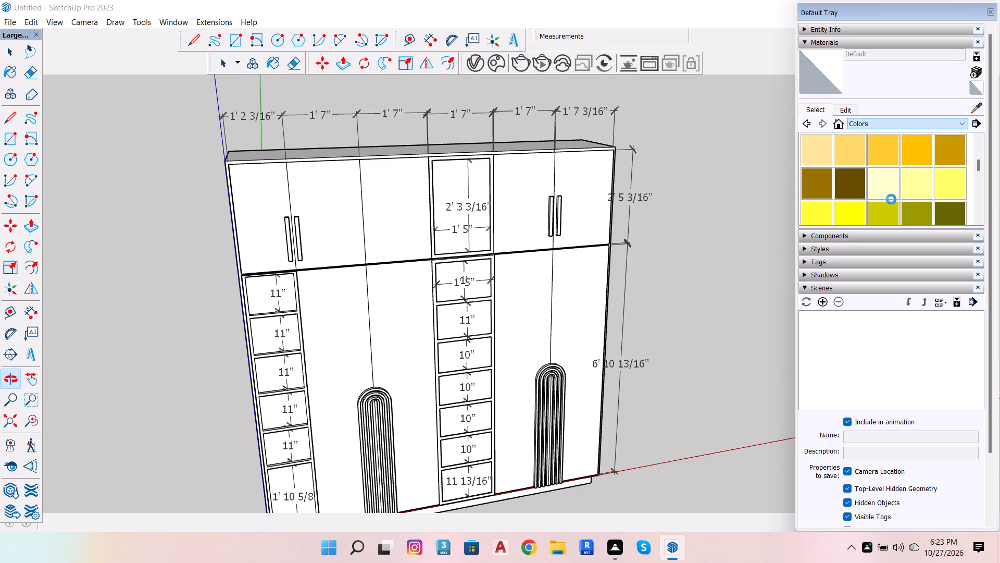
scroll(882, 154, "down", 5)
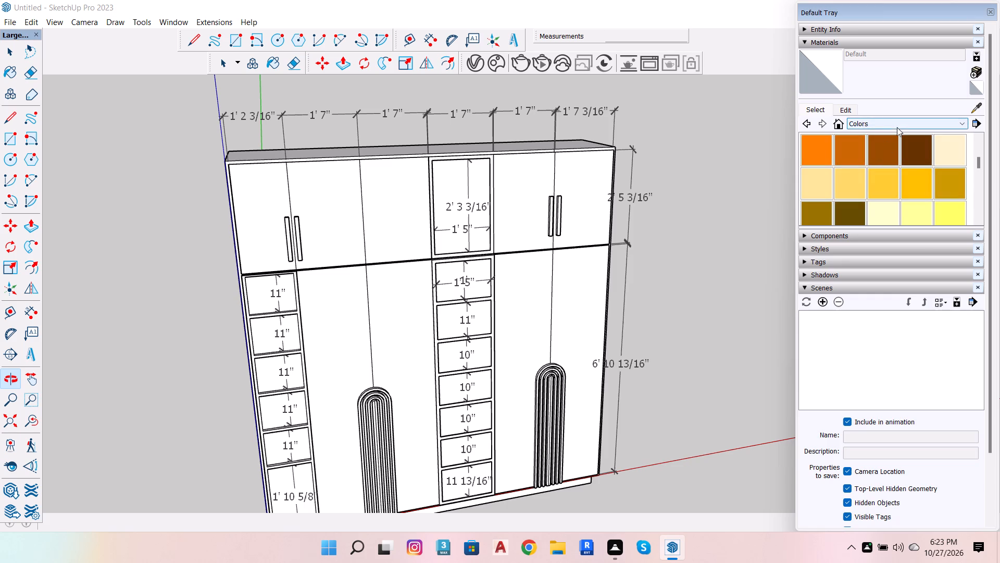
left_click(897, 127)
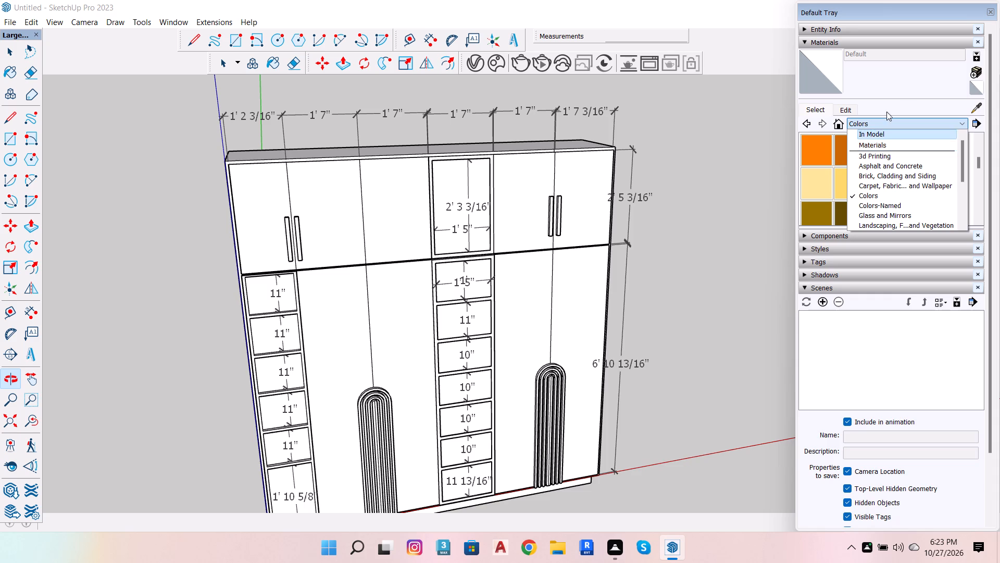
scroll(960, 109, "down", 2)
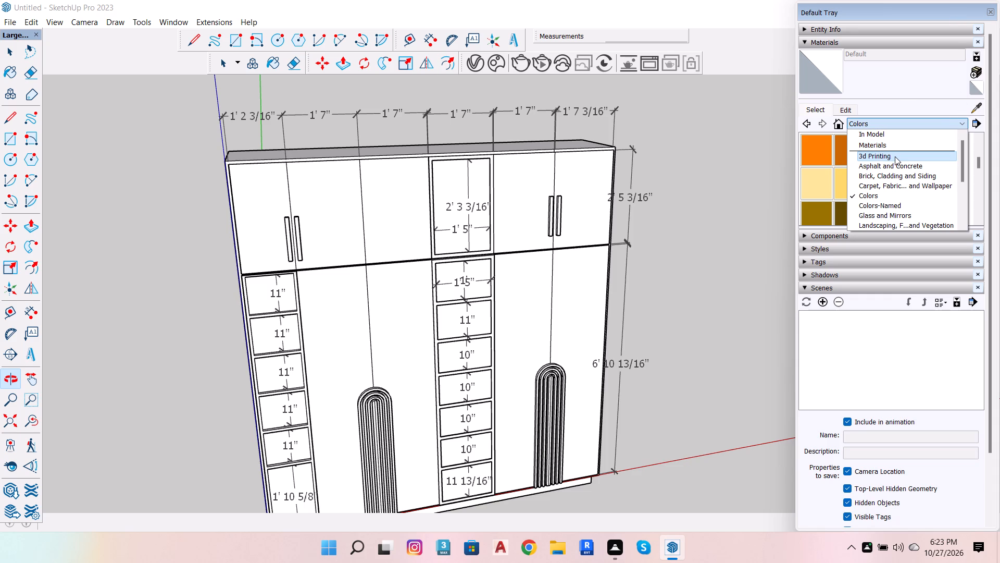
scroll(891, 169, "down", 1)
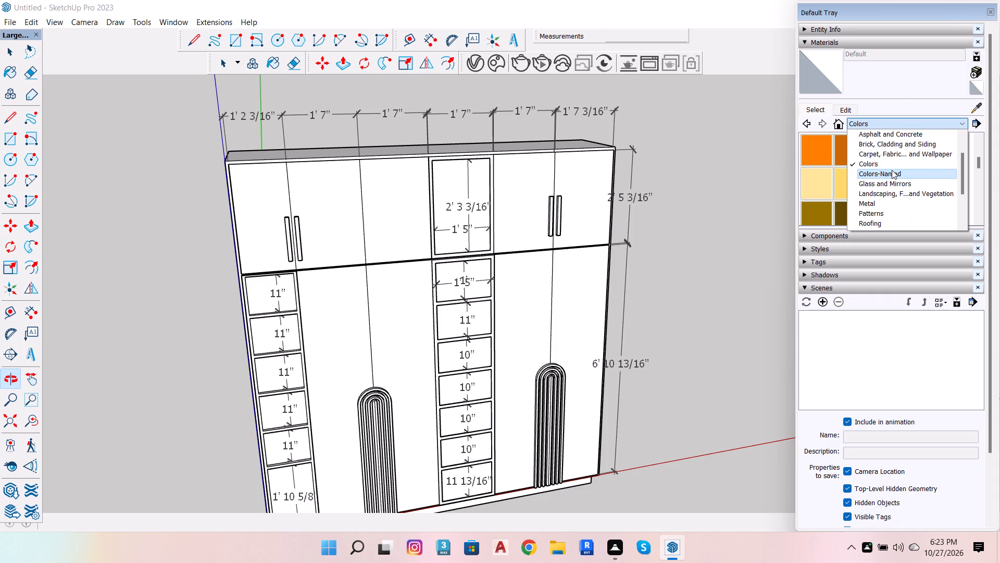
scroll(893, 174, "down", 1)
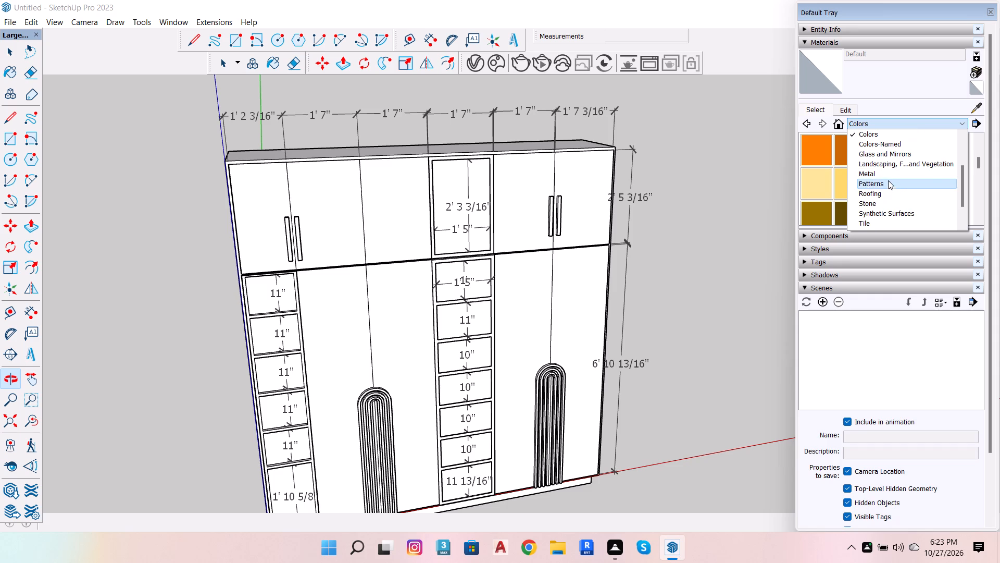
left_click(885, 178)
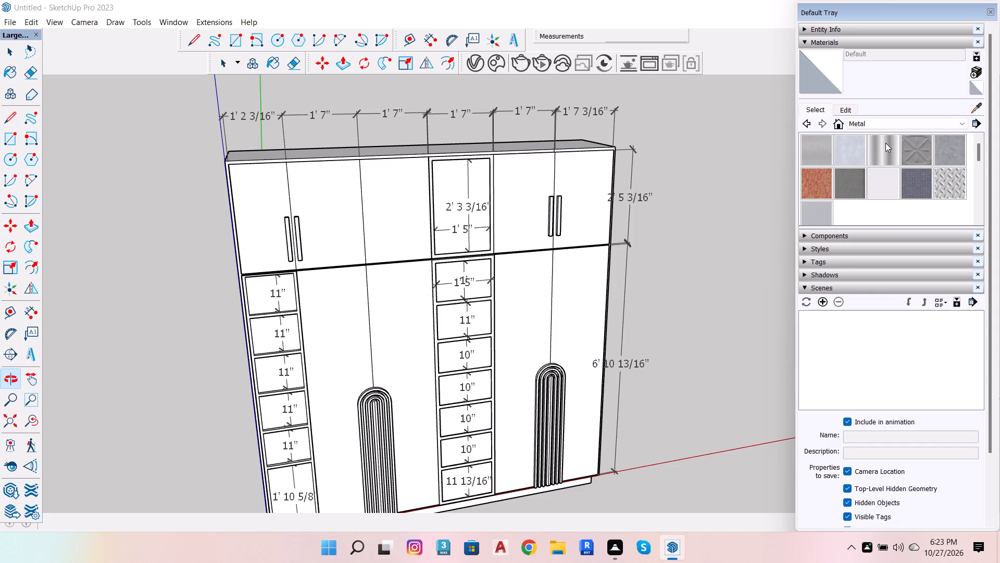
left_click(866, 119)
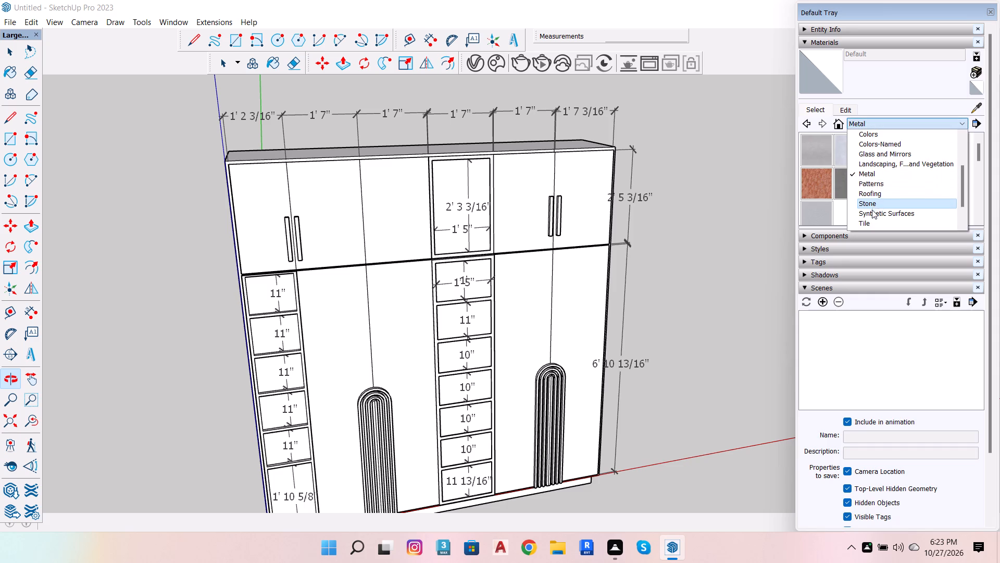
left_click(872, 147)
scroll(904, 151, "down", 3)
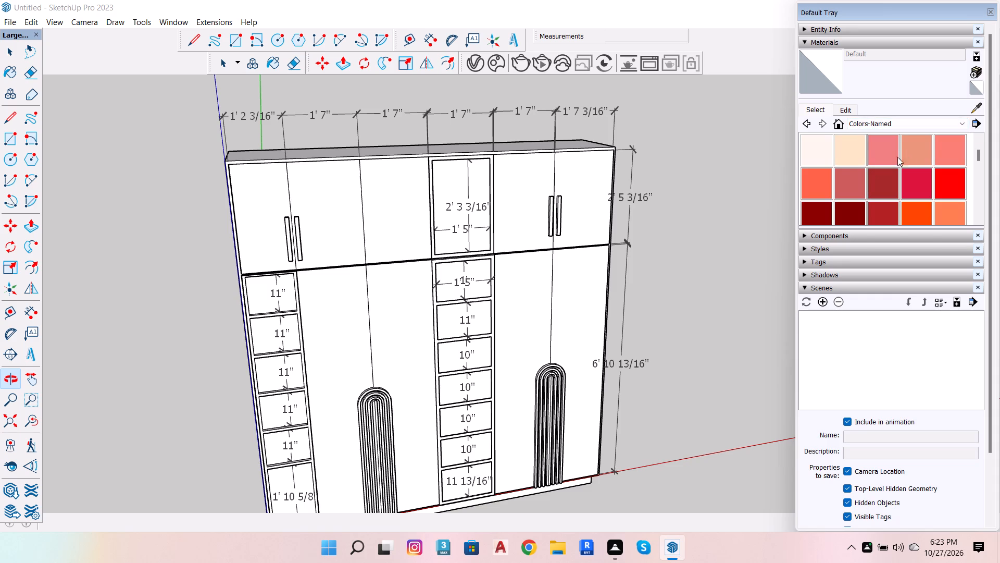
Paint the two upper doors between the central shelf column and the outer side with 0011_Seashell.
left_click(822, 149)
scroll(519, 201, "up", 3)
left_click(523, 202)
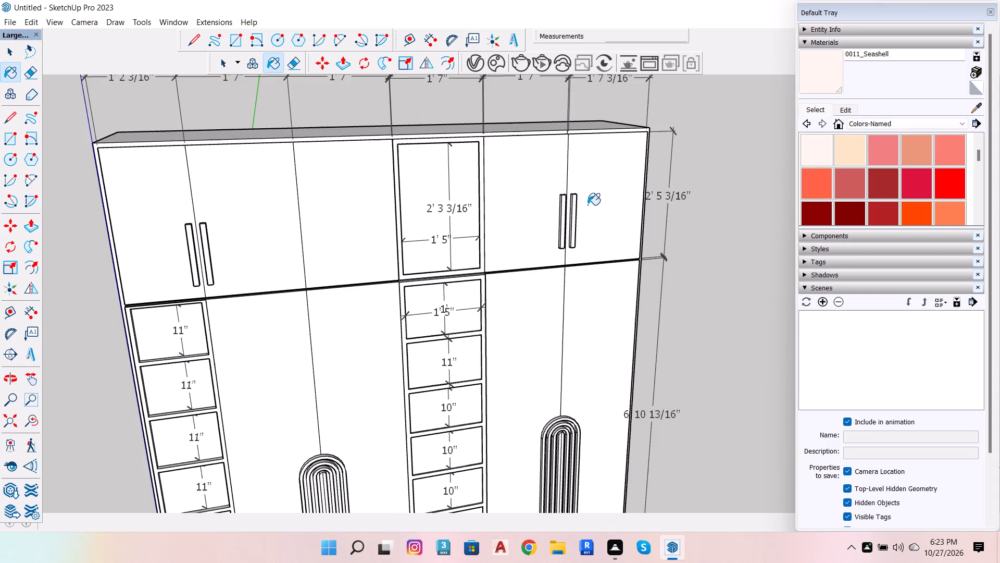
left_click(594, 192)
Paint all the upper door fronts and the four tall lower door fronts around the fluted arches with 0012_Bisque.
left_click(858, 155)
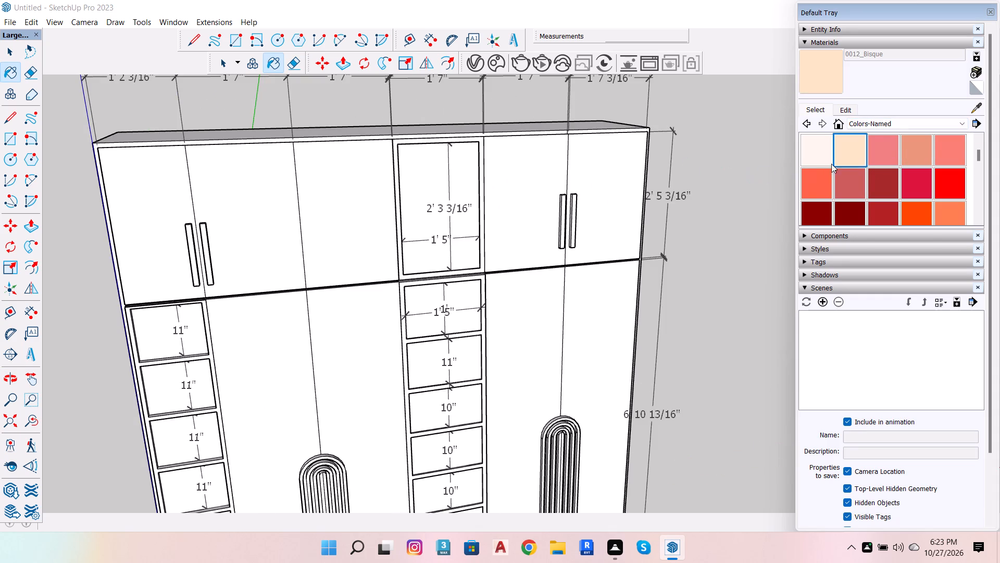
left_click(533, 178)
left_click(600, 161)
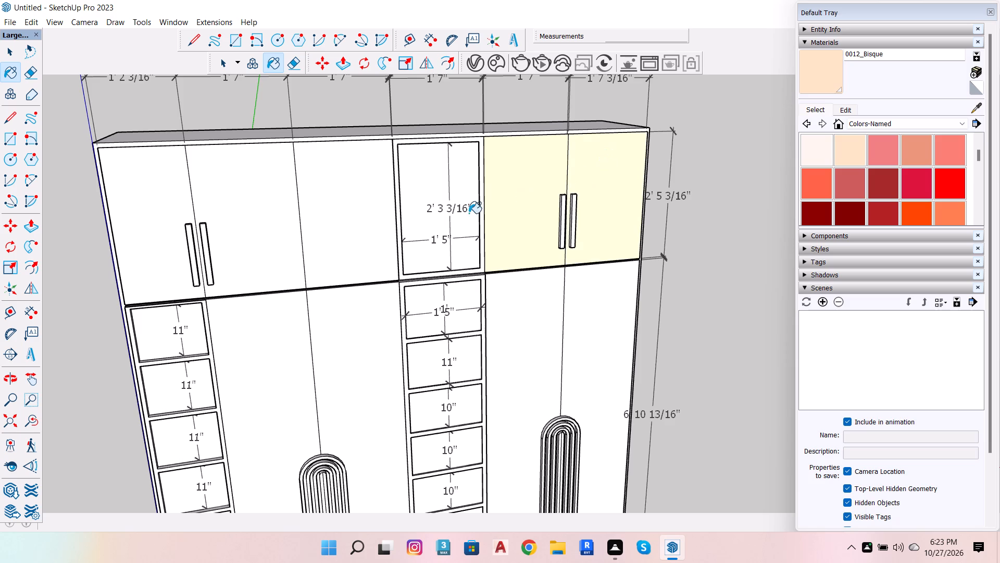
left_click(384, 168)
left_click(267, 177)
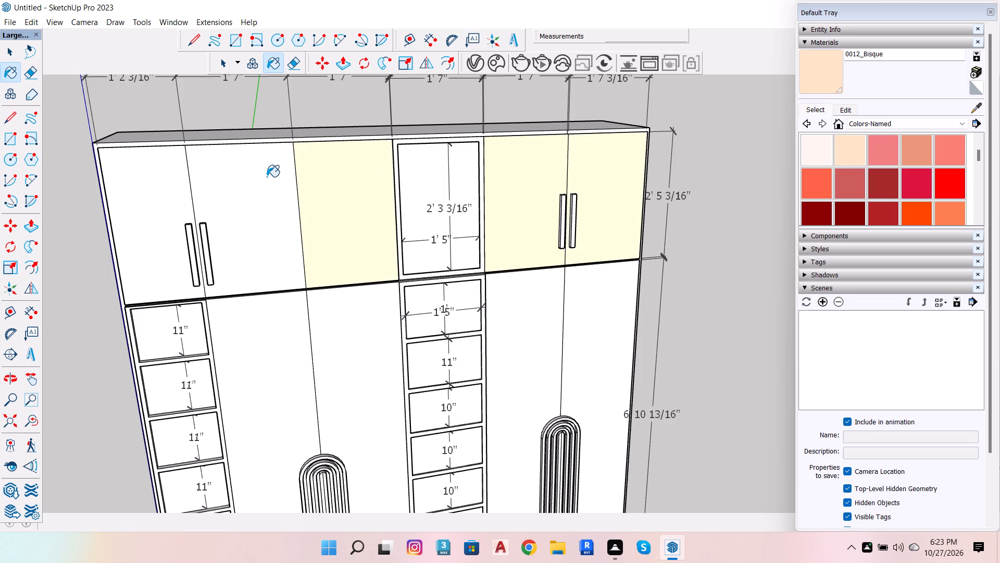
left_click(149, 168)
left_click(259, 357)
left_click(326, 342)
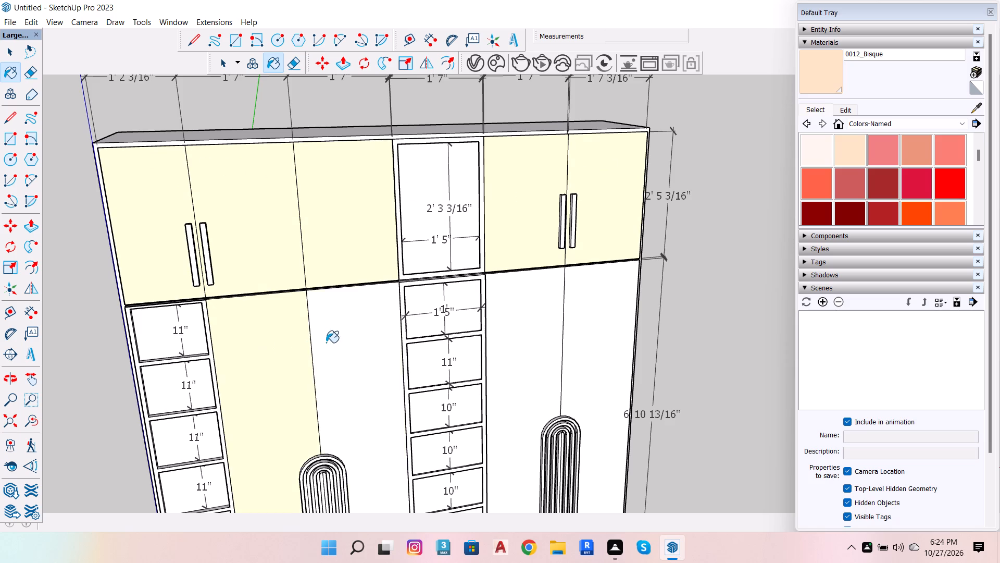
left_click(517, 313)
left_click(593, 305)
Paint the narrow carcass frame around the lower doors with 0047_Khaki, working at the lower outer corner.
scroll(512, 191, "down", 6)
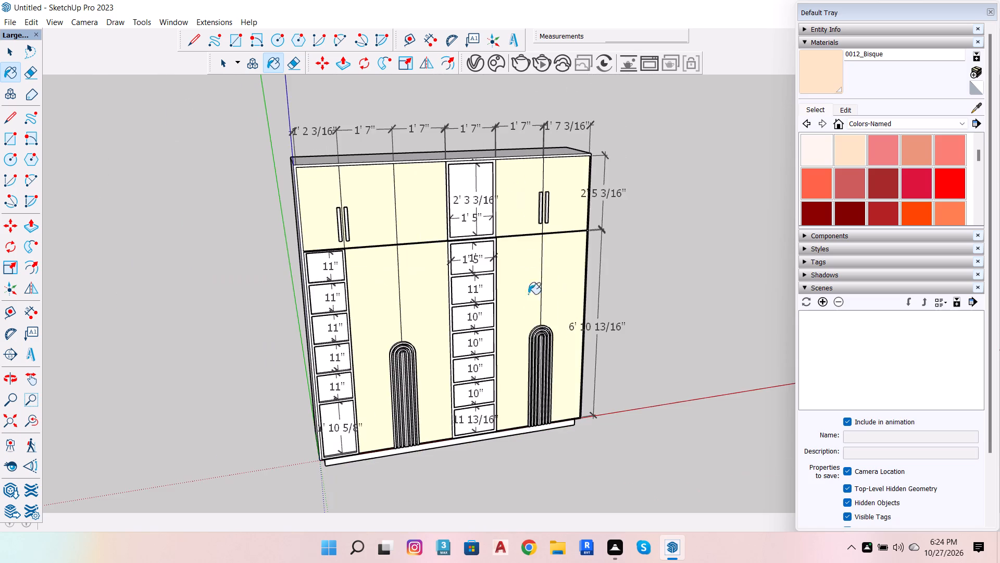
scroll(565, 437, "up", 12)
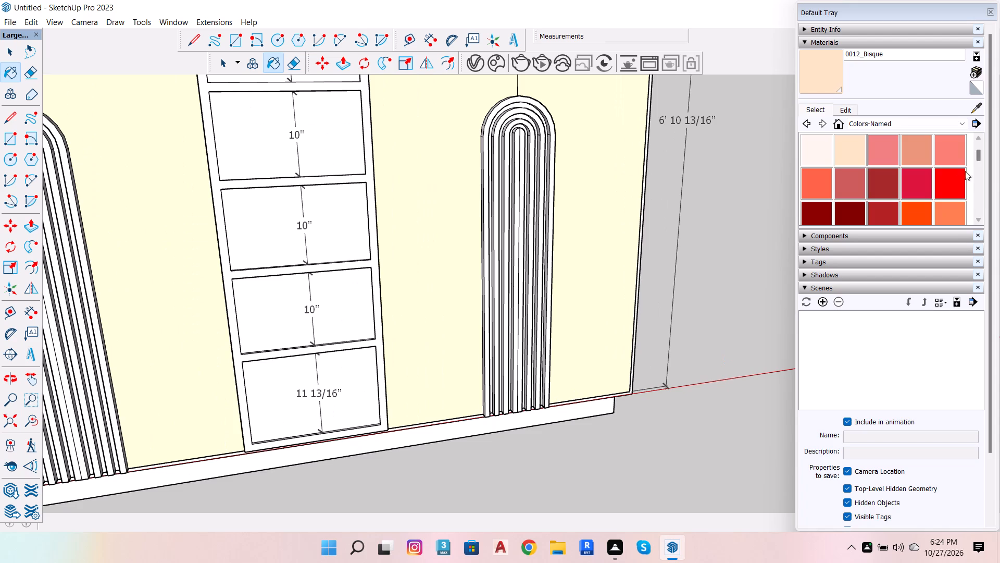
scroll(827, 209, "down", 6)
left_click(865, 185)
scroll(708, 370, "up", 3)
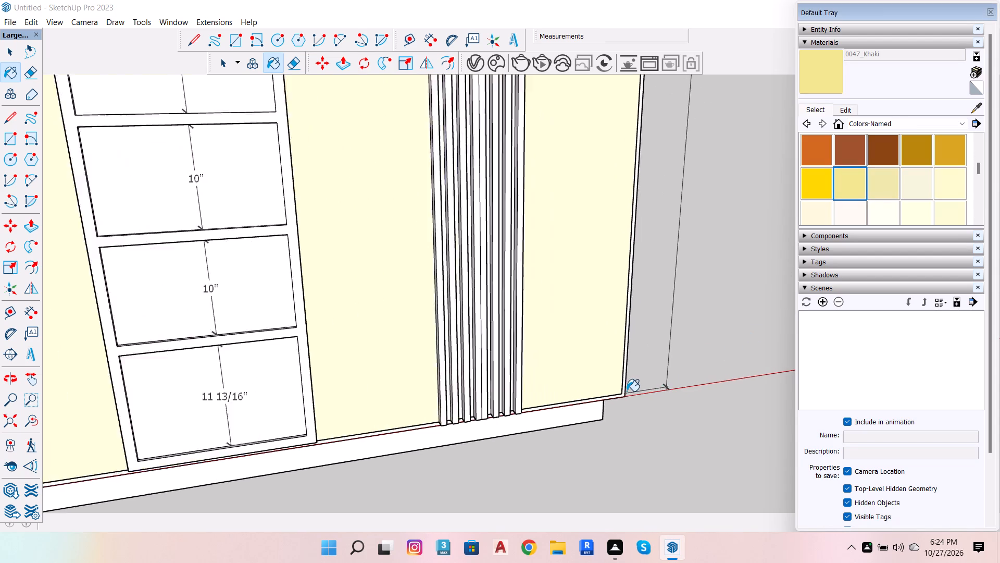
scroll(627, 391, "up", 19)
left_click(598, 364)
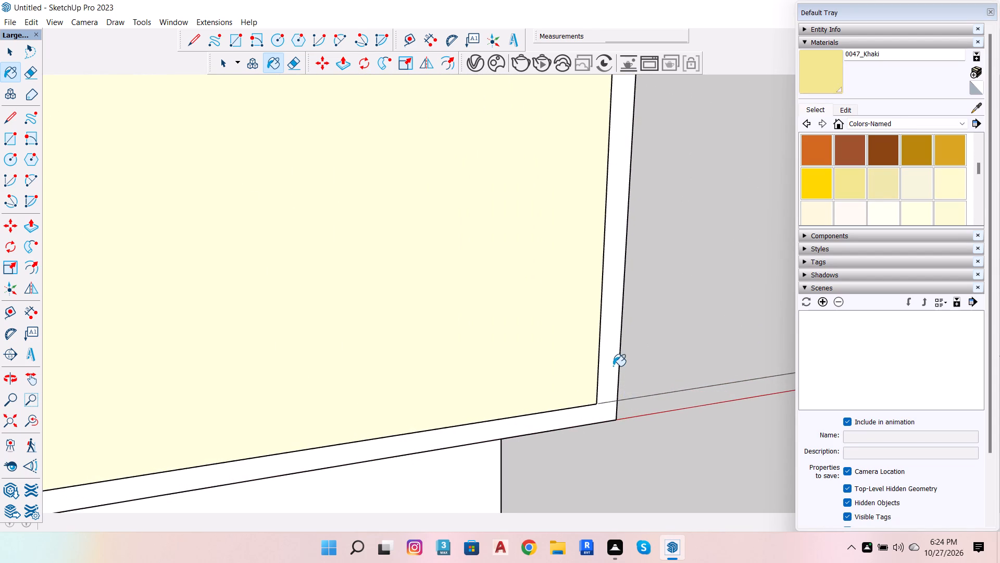
left_click(611, 367)
Paint the front frame of the central shelf column between the arched doors with 0047_Khaki.
scroll(634, 353, "down", 8)
scroll(659, 344, "down", 15)
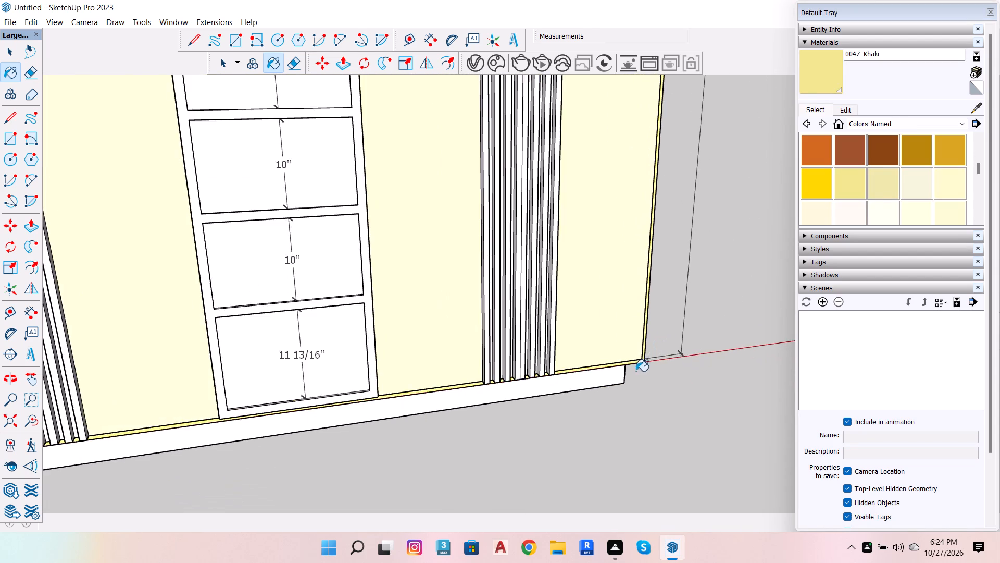
scroll(633, 373, "down", 8)
scroll(465, 307, "up", 13)
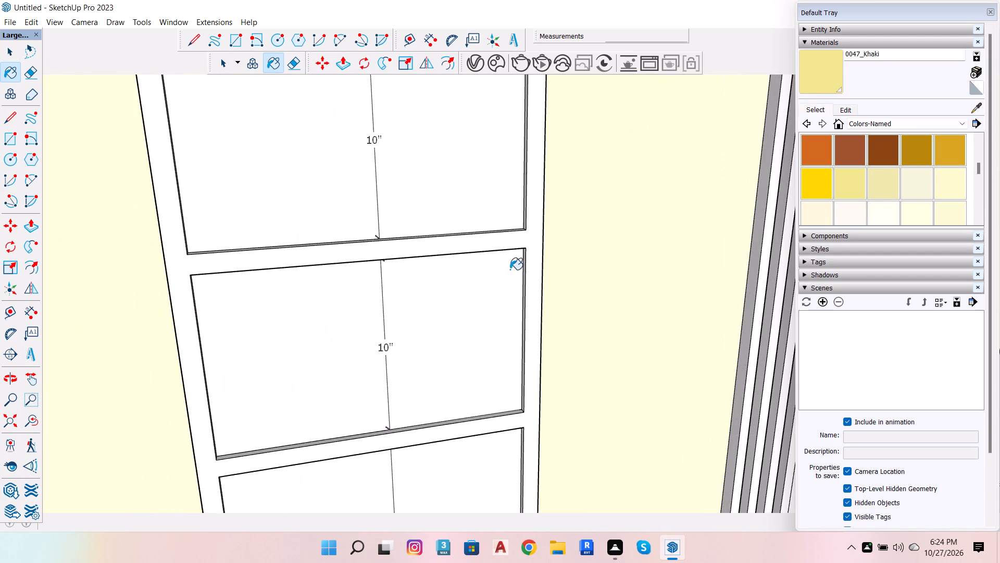
scroll(537, 247, "up", 4)
left_click(537, 247)
Paint the inner side and bottom edges of an upper 10" opening in the central shelf column with 0047_Khaki, leaving its back unpainted.
scroll(514, 201, "up", 11)
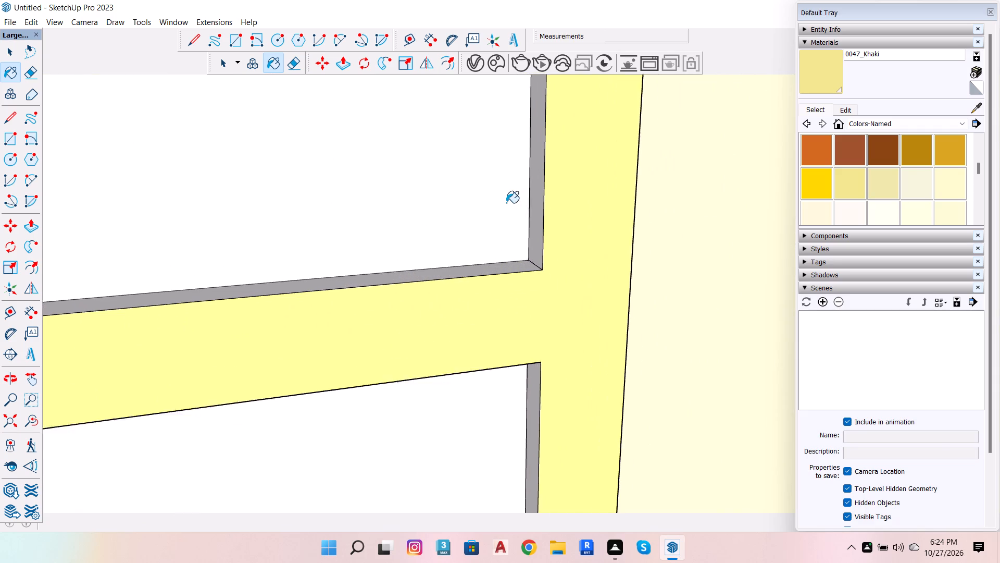
scroll(506, 203, "up", 2)
left_click(537, 234)
left_click(523, 260)
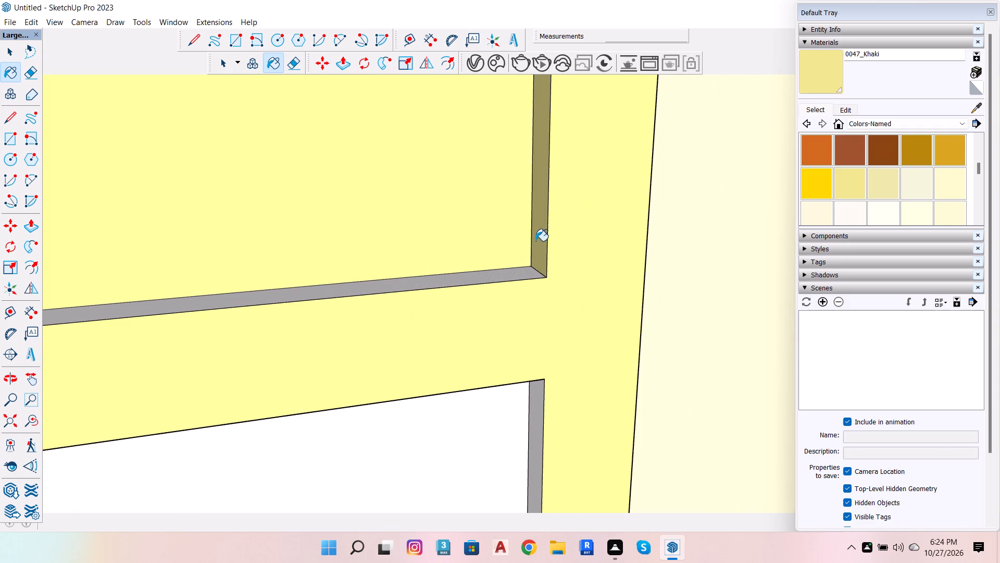
key("ctrl+z")
scroll(531, 268, "up", 5)
left_click(531, 276)
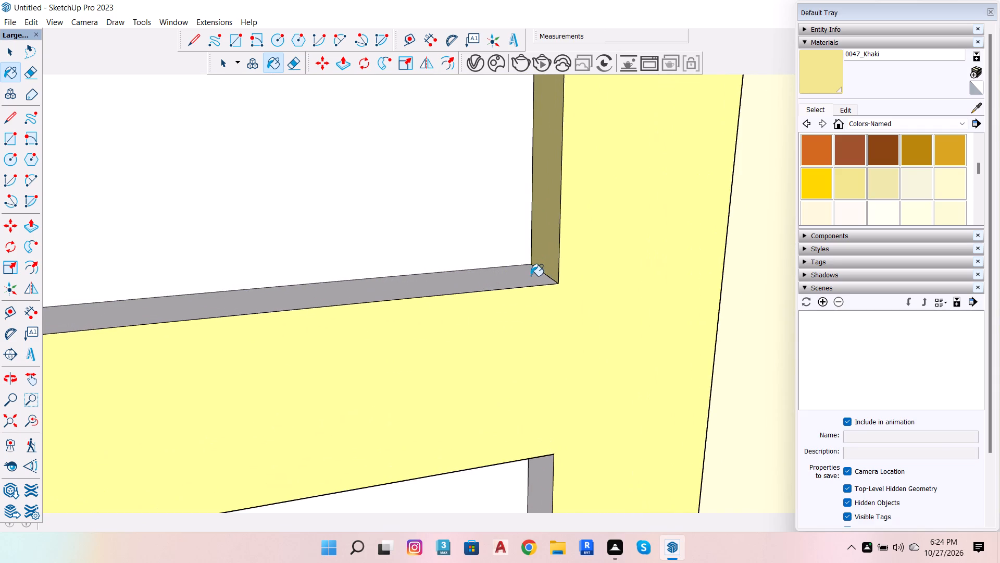
Paint the inner side and bottom edges of the next 10" opening down the central shelf column with 0047_Khaki.
scroll(542, 195, "down", 20)
scroll(541, 312, "down", 6)
scroll(552, 422, "up", 4)
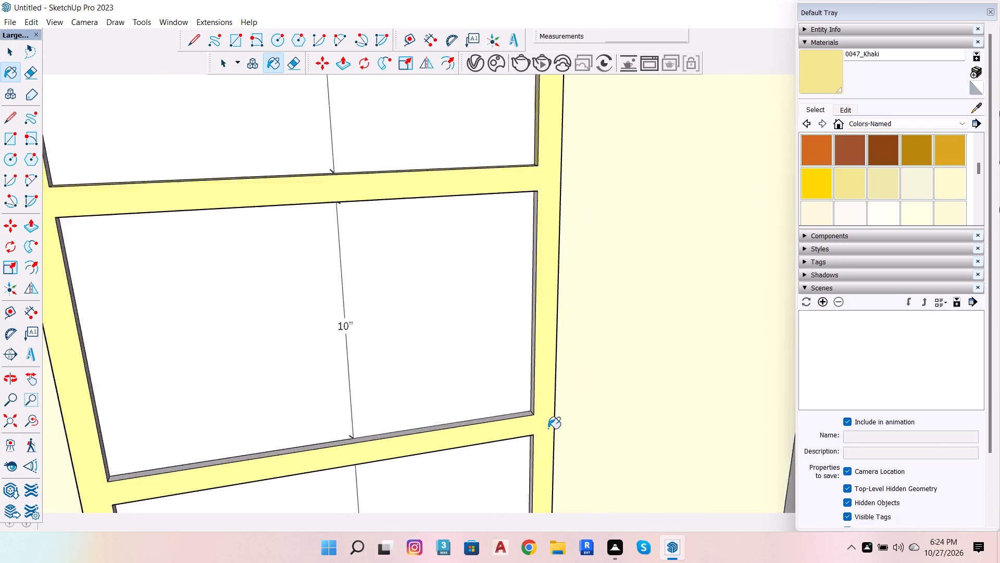
scroll(548, 429, "up", 11)
scroll(500, 398, "up", 8)
left_click(567, 295)
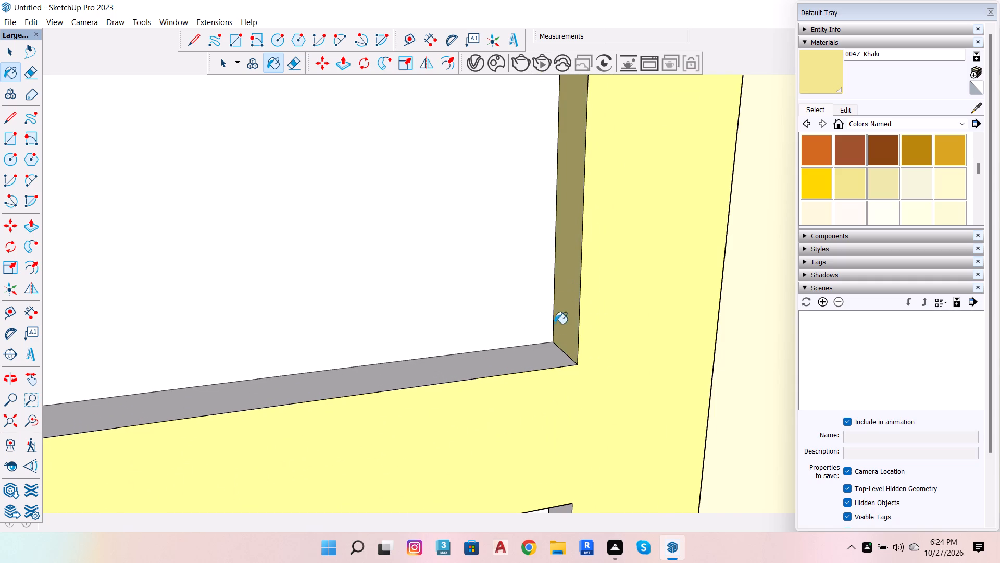
left_click(527, 366)
Paint the inner side and bottom edges of the central shelf column's lowest opening, the 11 13/16" one, with 0047_Khaki.
scroll(615, 244, "down", 20)
scroll(615, 244, "down", 5)
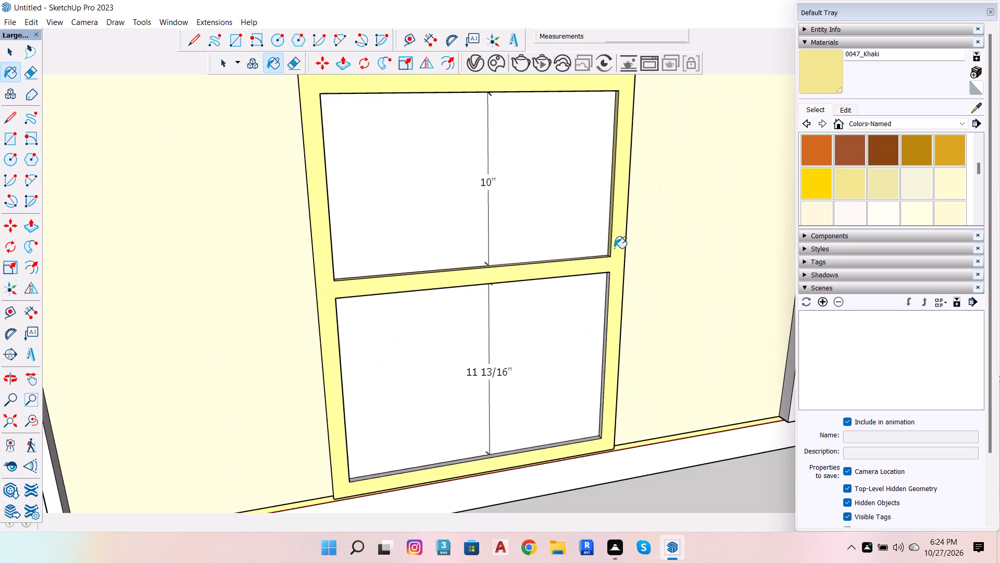
scroll(580, 449, "up", 15)
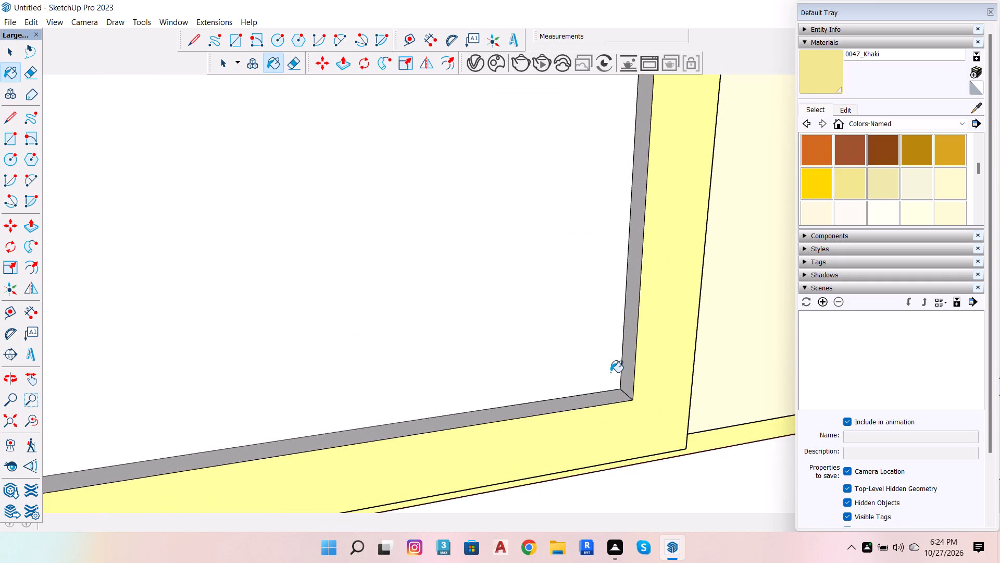
scroll(619, 380, "up", 7)
left_click(633, 371)
left_click(610, 425)
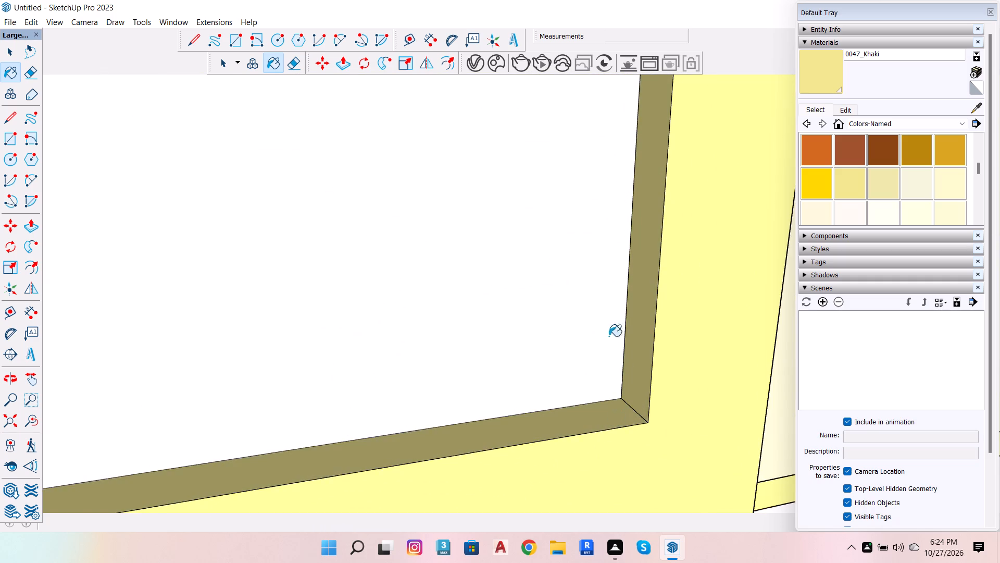
Paint the front frame of the outer shelf column, beside the wardrobe's outer edge, with 0047_Khaki.
scroll(602, 319, "down", 20)
scroll(602, 319, "down", 19)
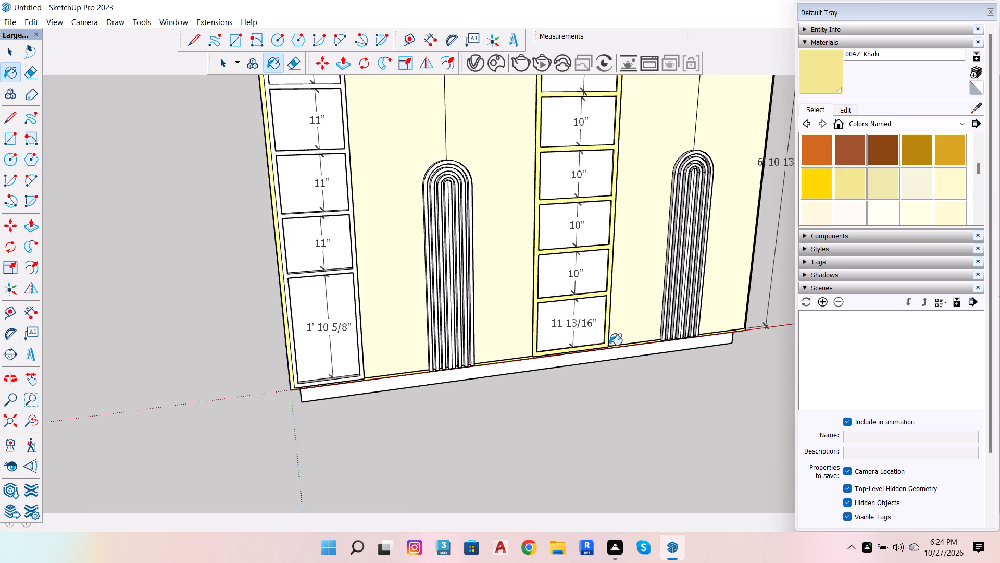
scroll(390, 399, "up", 7)
scroll(436, 299, "up", 8)
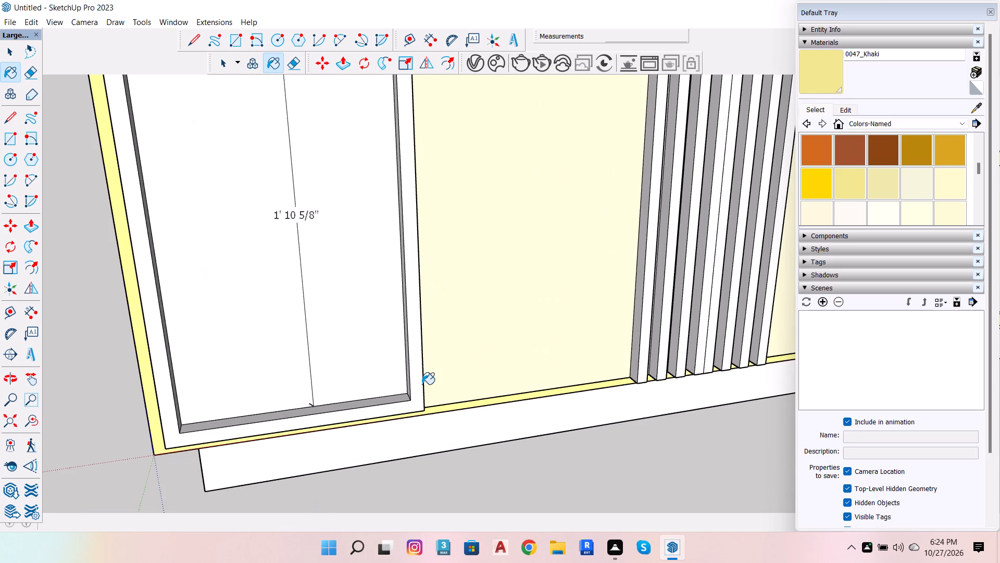
left_click(419, 374)
scroll(424, 387, "down", 6)
Paint the bottom and both inner side edges of the outer shelf column's lowest opening with 0047_Khaki.
scroll(399, 399, "up", 8)
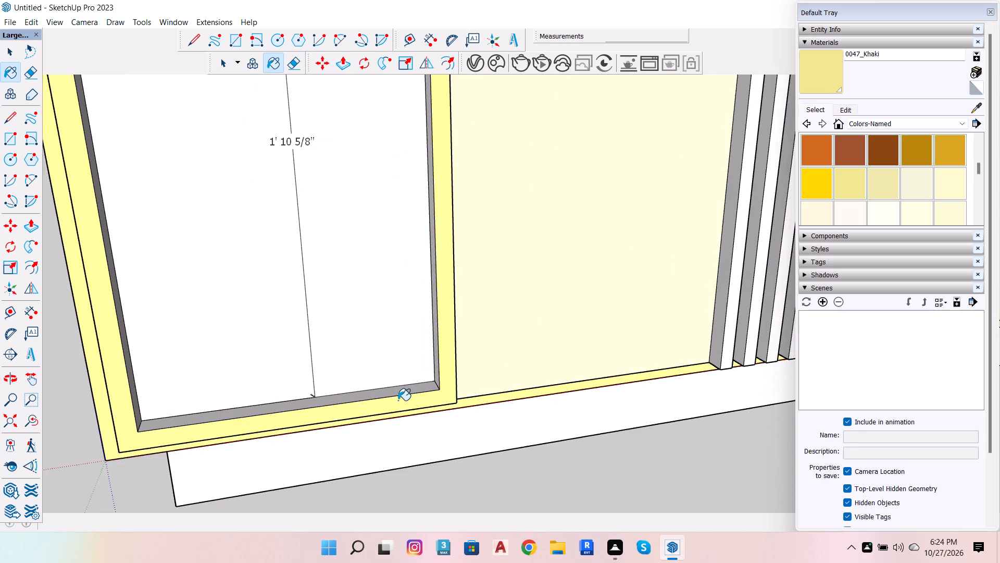
scroll(397, 401, "up", 6)
left_click(424, 384)
scroll(474, 357, "up", 2)
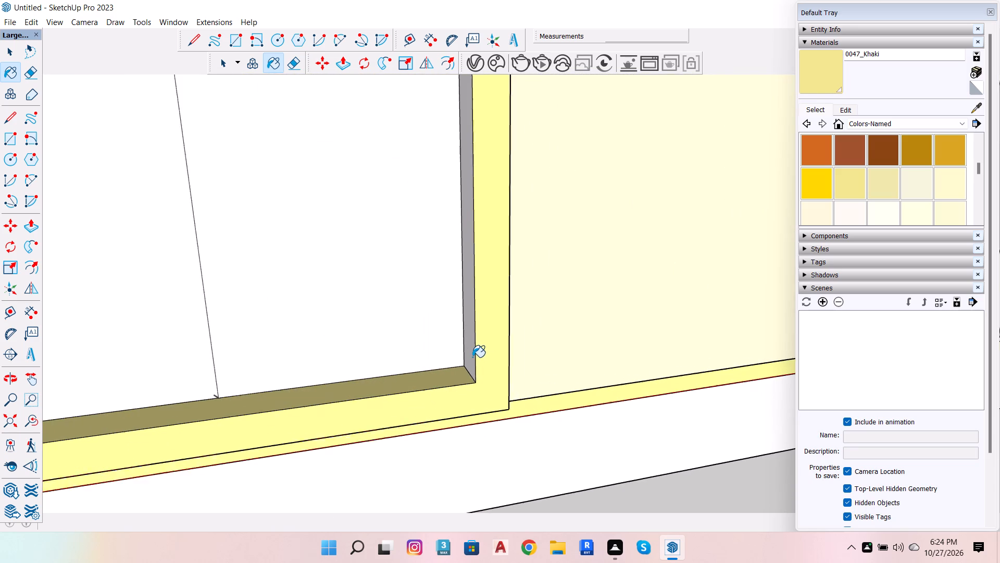
scroll(472, 357, "up", 4)
left_click(469, 352)
scroll(464, 389, "down", 7)
scroll(504, 334, "down", 11)
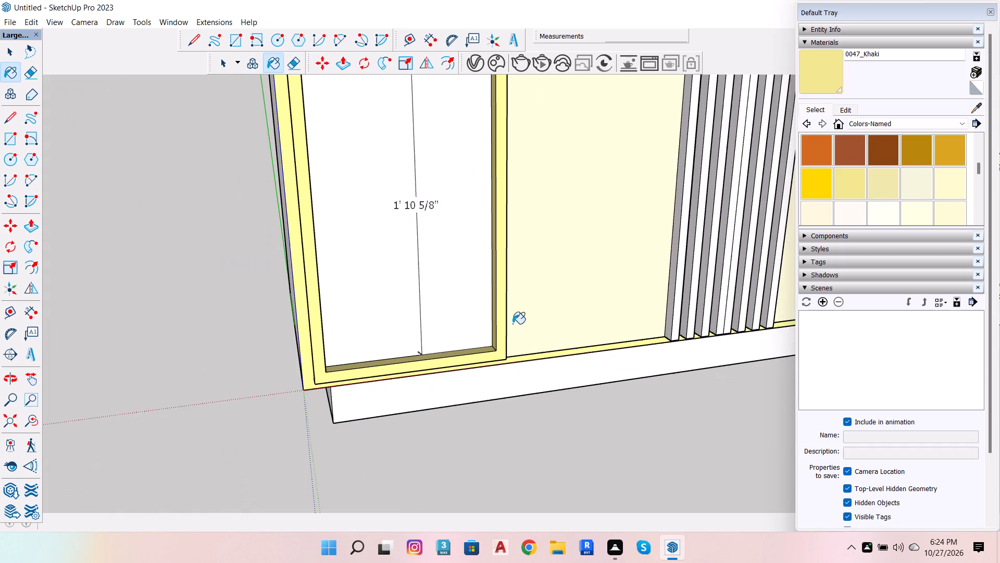
scroll(406, 362, "up", 7)
scroll(251, 340, "up", 6)
scroll(334, 342, "up", 5)
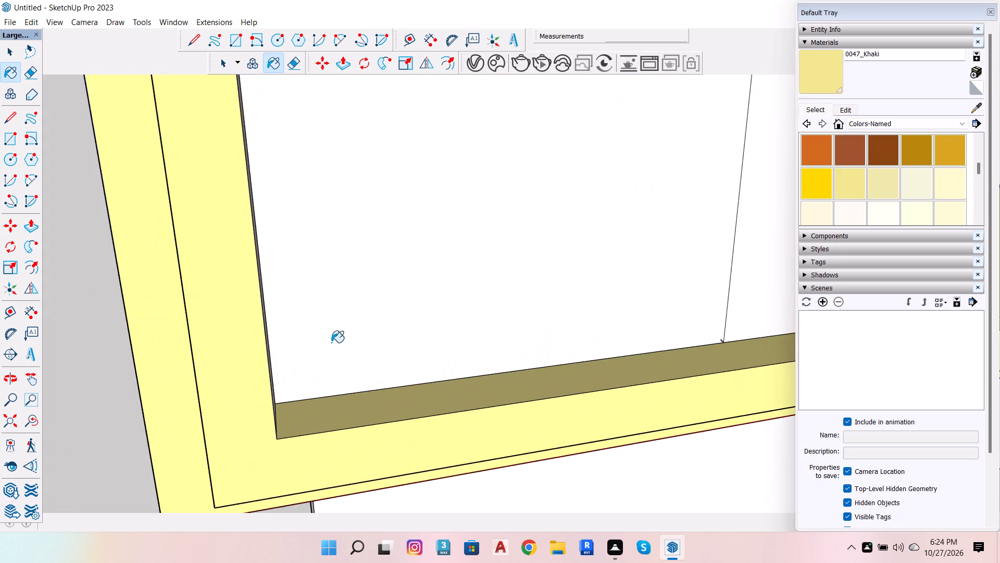
scroll(314, 344, "up", 7)
left_click(222, 409)
scroll(310, 334, "down", 8)
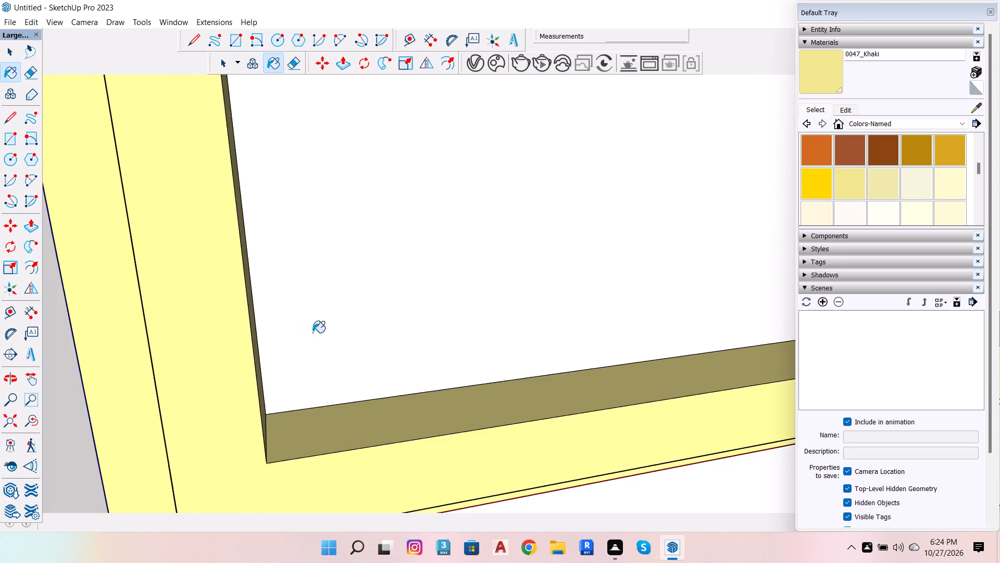
Paint the front, top and outer side of the upper door handle nearest the outer shelf column's edge with 0137_Black from Colors-Named.
scroll(346, 305, "down", 12)
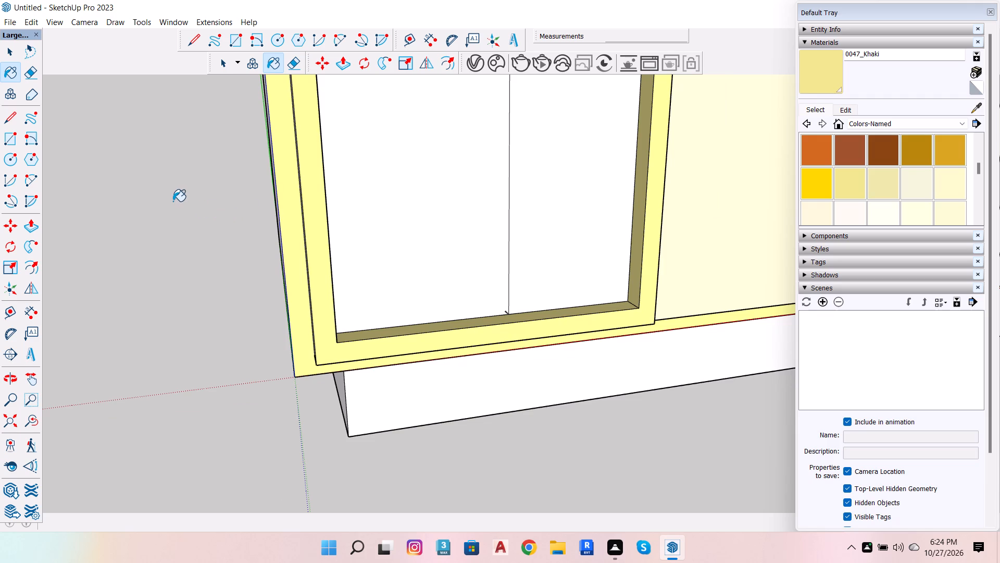
scroll(297, 271, "down", 5)
scroll(444, 344, "down", 6)
scroll(366, 302, "down", 6)
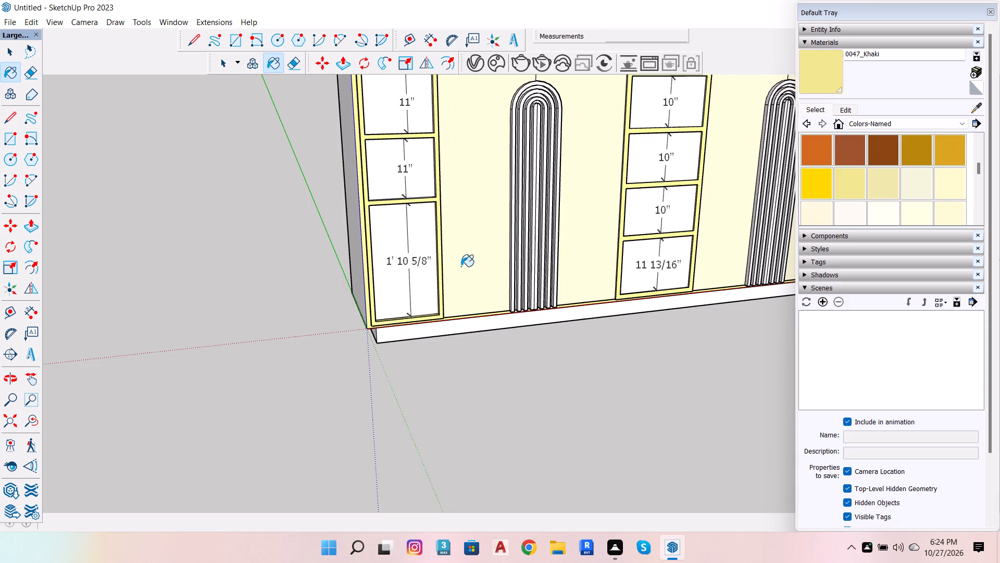
scroll(561, 255, "down", 6)
scroll(386, 310, "down", 5)
scroll(427, 98, "up", 4)
scroll(468, 310, "down", 6)
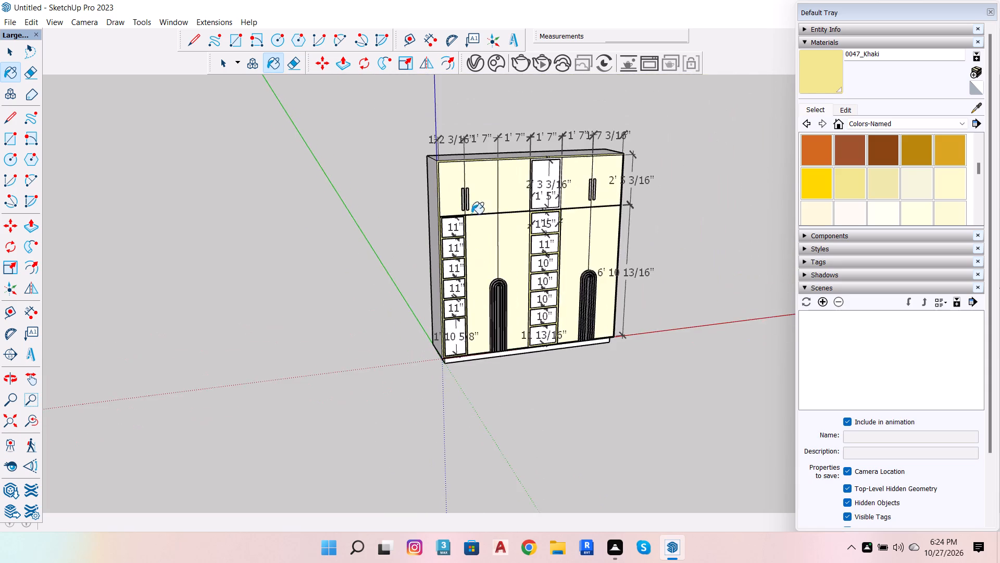
scroll(471, 176, "up", 13)
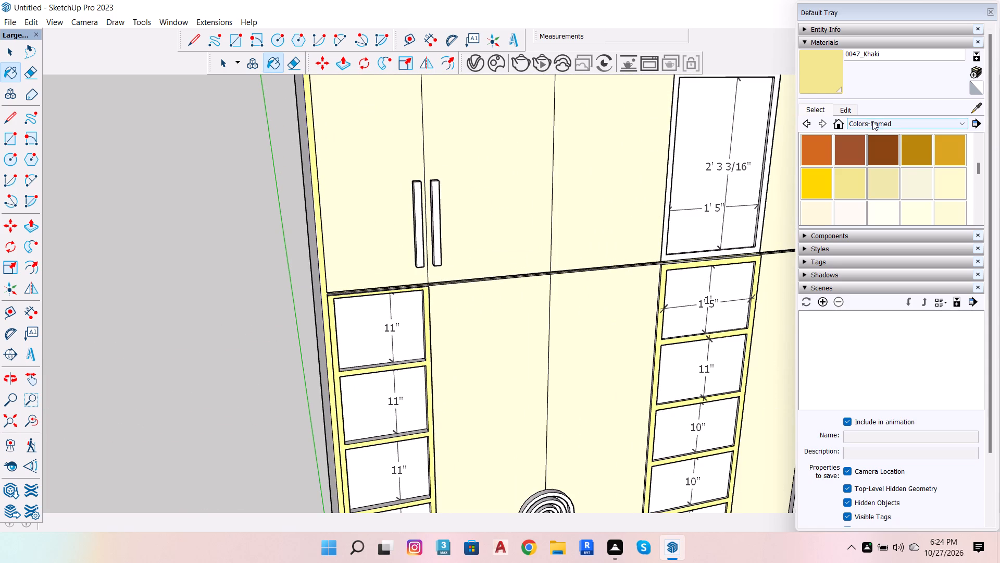
left_click(873, 121)
left_click(871, 144)
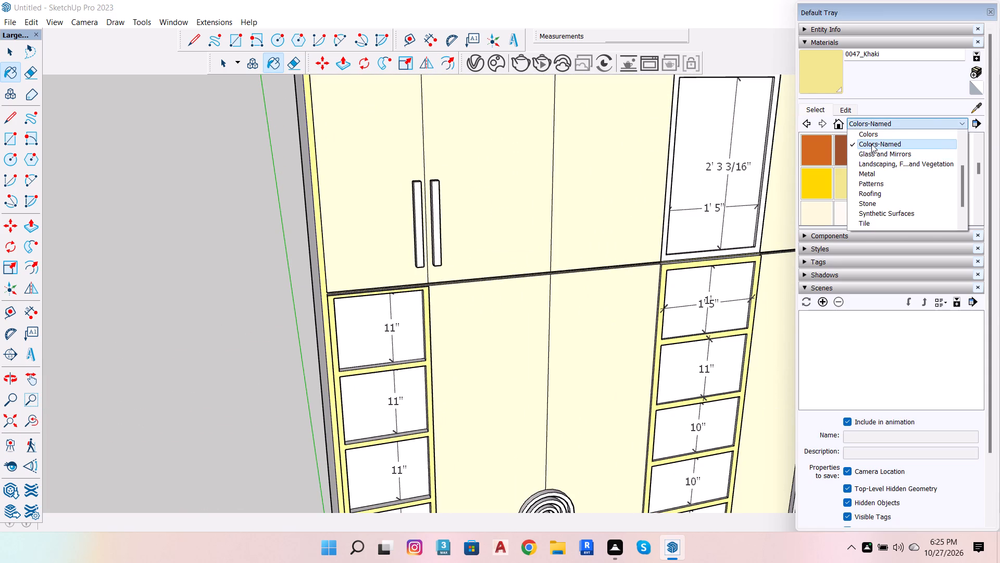
scroll(871, 160, "up", 8)
scroll(874, 174, "down", 17)
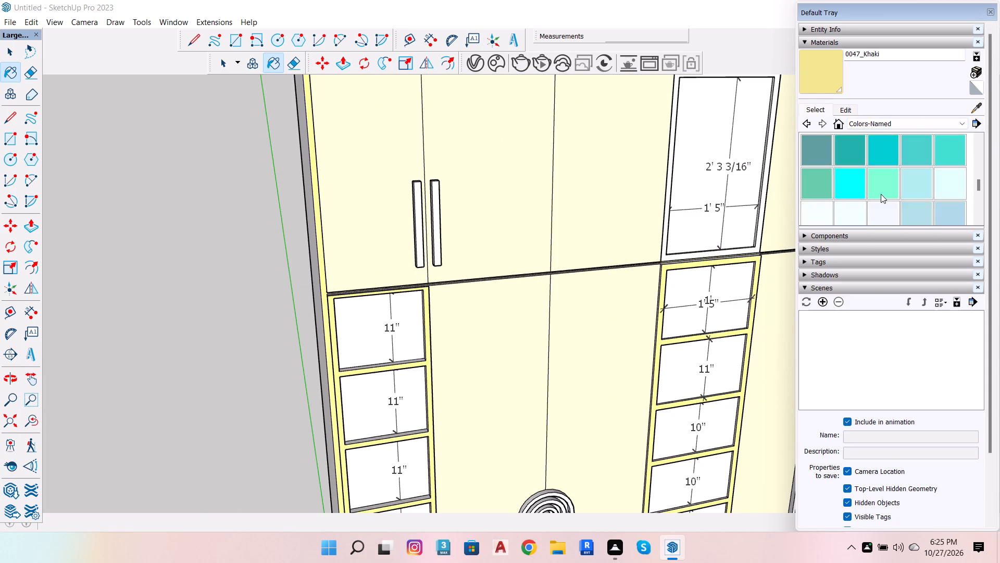
scroll(881, 194, "down", 17)
left_click(853, 157)
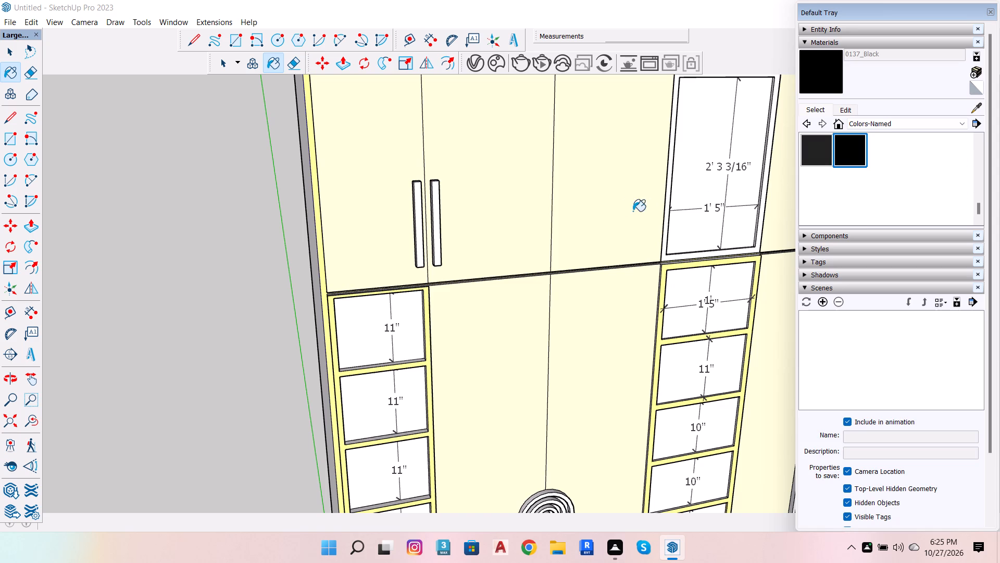
scroll(409, 191, "up", 13)
left_click(423, 194)
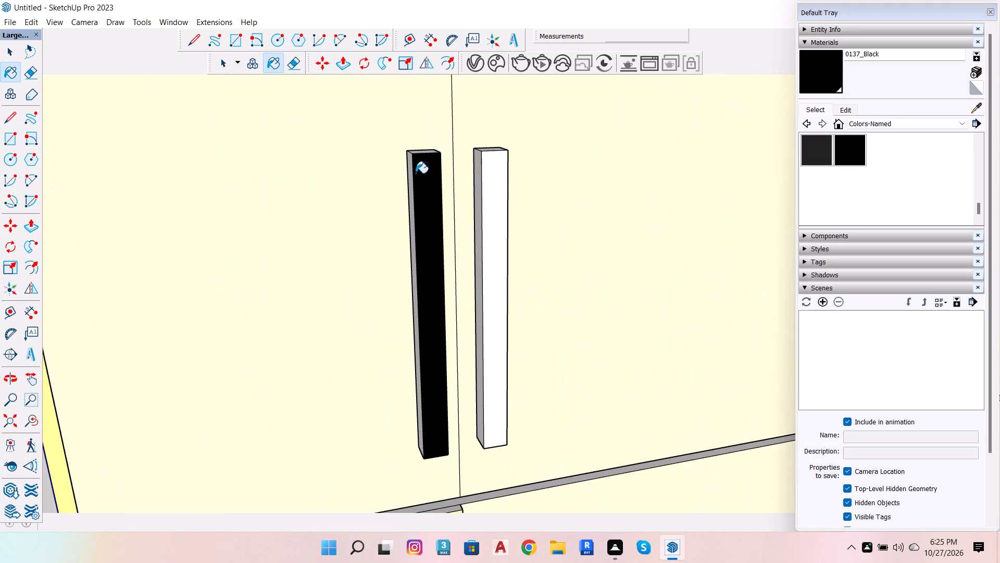
scroll(418, 162, "up", 19)
left_click(428, 140)
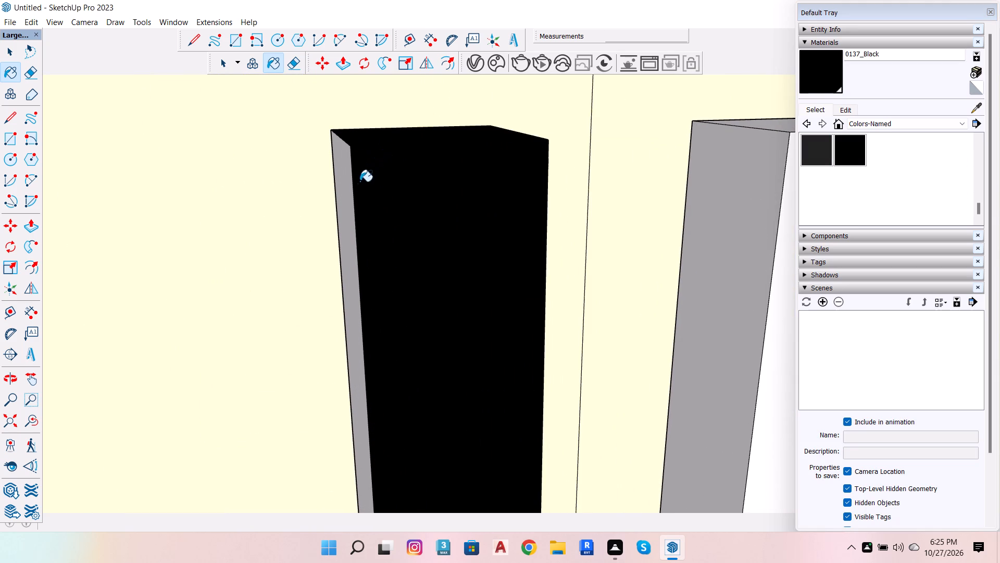
left_click(343, 195)
scroll(353, 157, "down", 13)
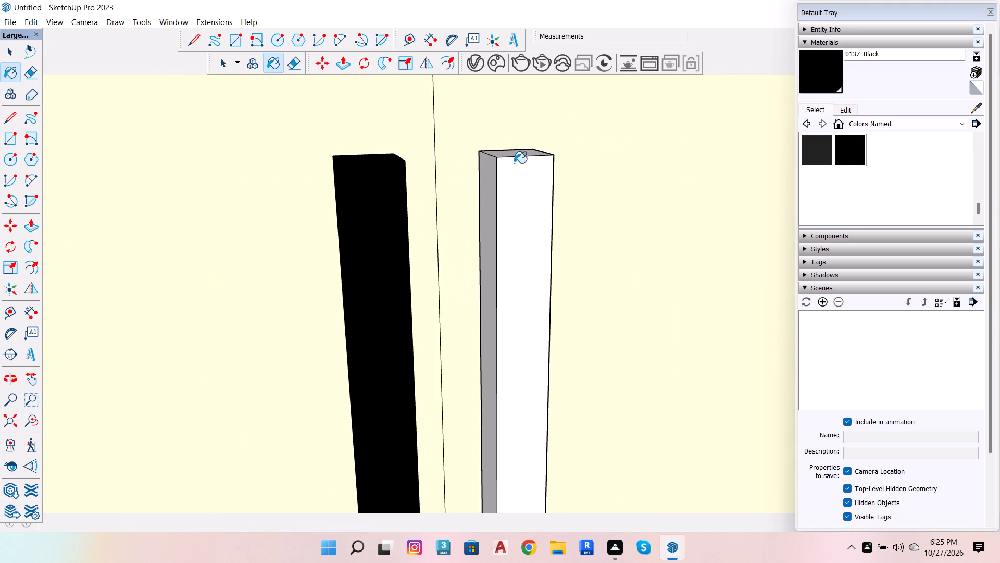
Paint the second handle's top, side and front and the first handle's inner side with 0137_Black above the outer shelf column.
scroll(516, 162, "up", 11)
left_click(513, 157)
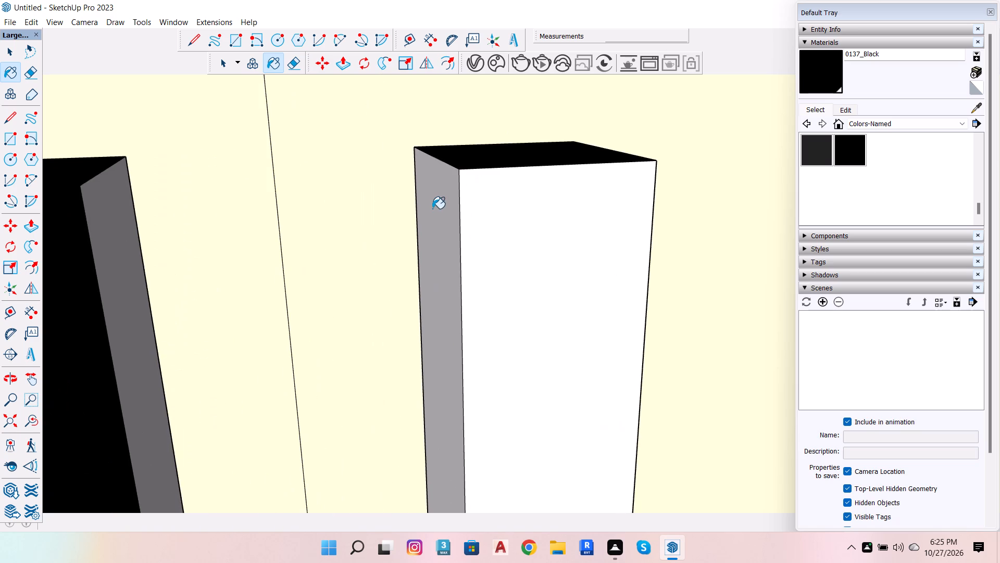
left_click(443, 209)
left_click(117, 302)
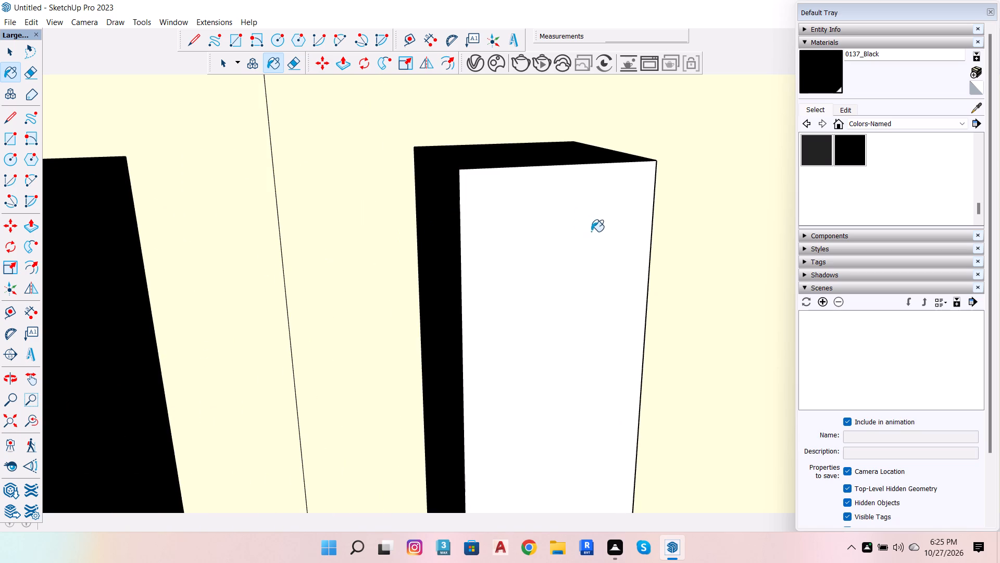
left_click(590, 233)
scroll(484, 167, "down", 15)
scroll(472, 202, "down", 13)
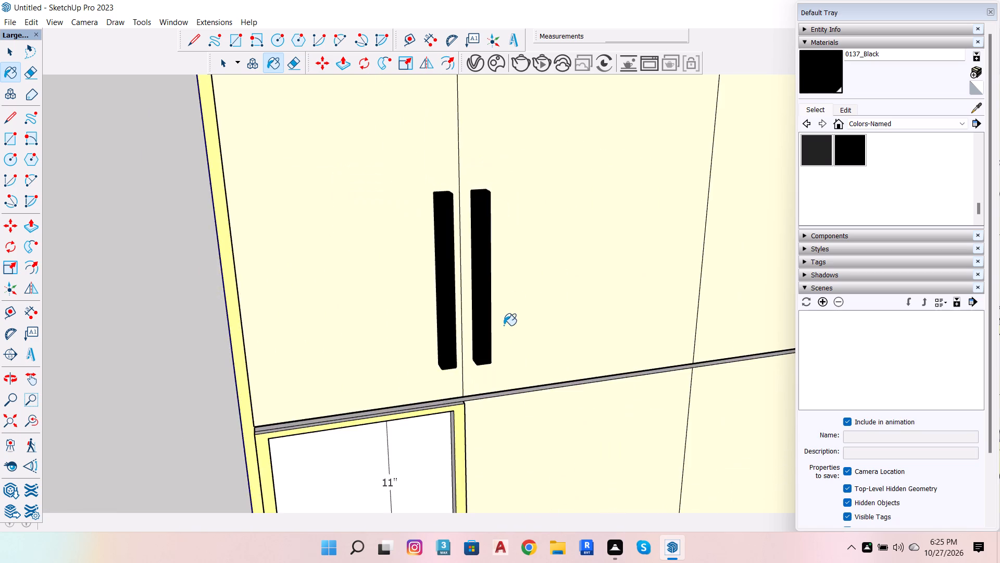
Paint the remaining side face of the second handle in the pair above the outer shelf column with 0137_Black.
scroll(502, 327, "up", 7)
scroll(470, 323, "down", 13)
scroll(466, 244, "up", 9)
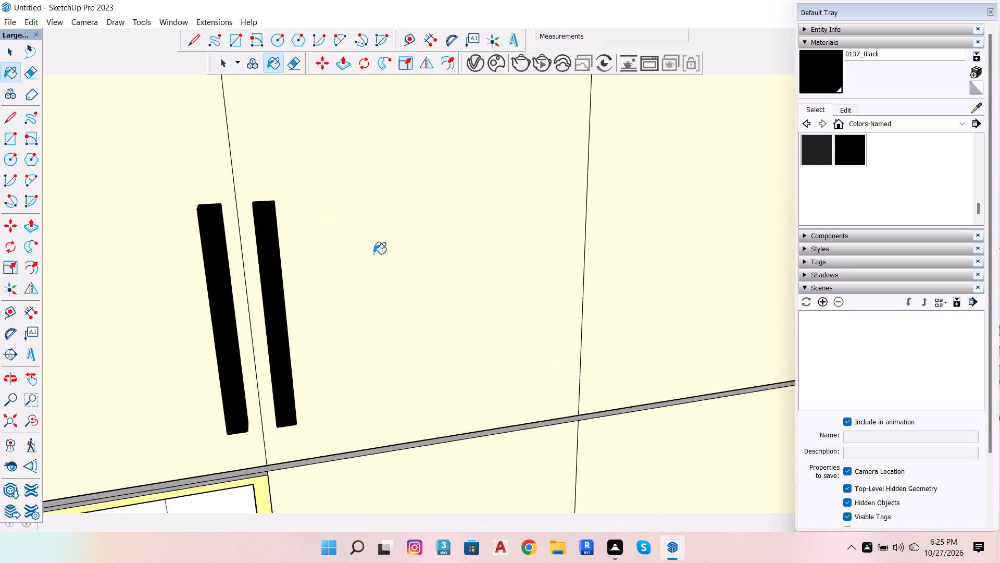
scroll(373, 254, "up", 4)
scroll(281, 262, "up", 11)
left_click(142, 313)
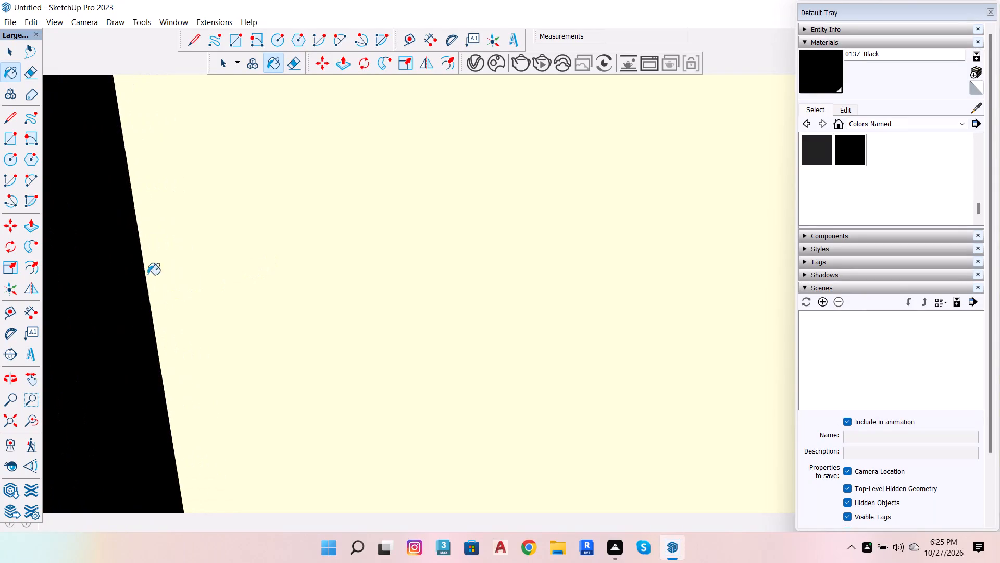
Paint the top, side and front of the outermost handle on the upper doors beyond the central shelf column with 0137_Black.
scroll(174, 228, "down", 8)
scroll(363, 211, "down", 20)
scroll(363, 211, "down", 8)
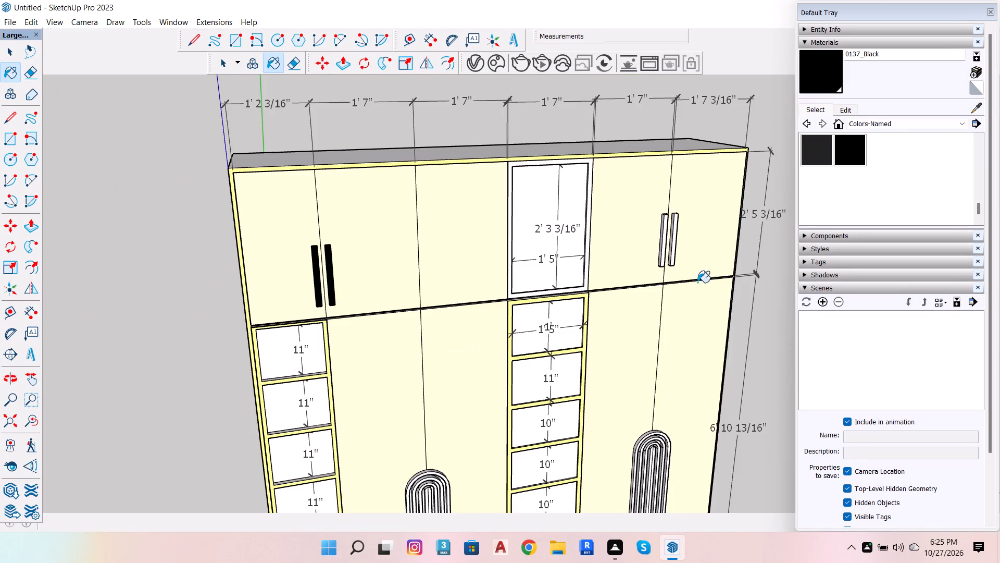
scroll(790, 272, "up", 3)
scroll(682, 214, "up", 8)
scroll(597, 186, "up", 12)
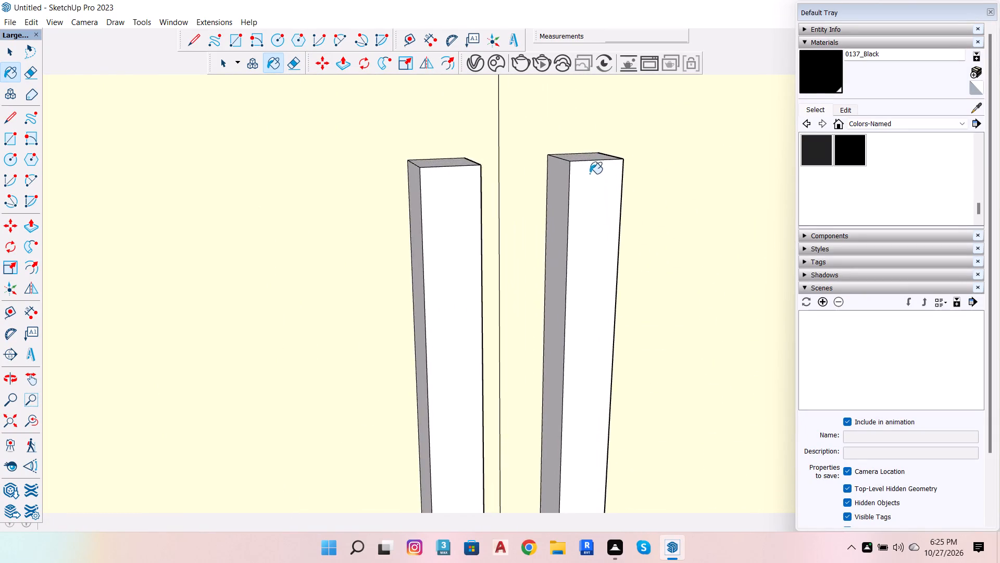
scroll(590, 174, "up", 8)
left_click(589, 151)
left_click(522, 192)
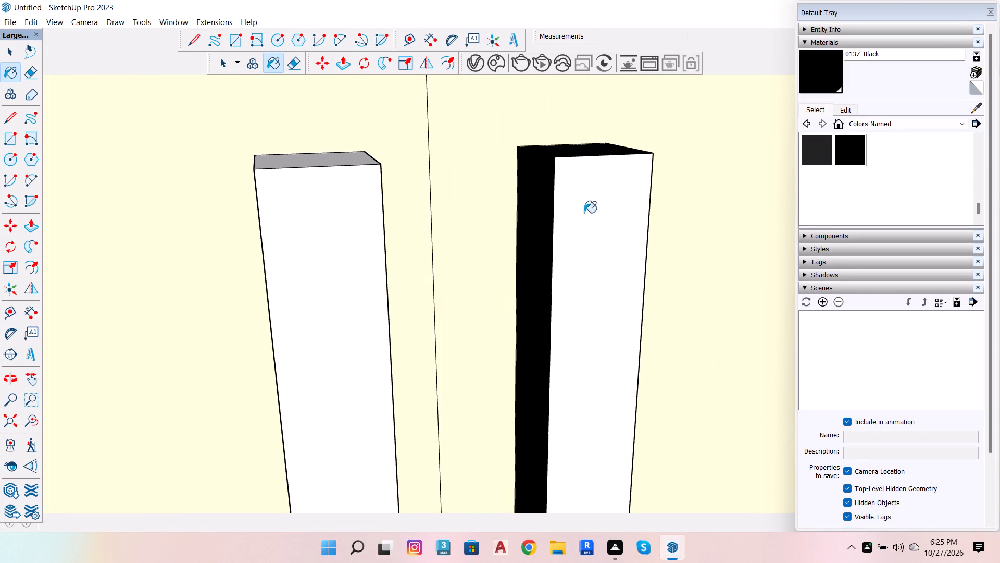
left_click(585, 214)
Paint the top, side and front of the other handle in that pair beyond the central shelf column with 0137_Black.
scroll(528, 192, "down", 6)
scroll(385, 185, "up", 5)
left_click(395, 176)
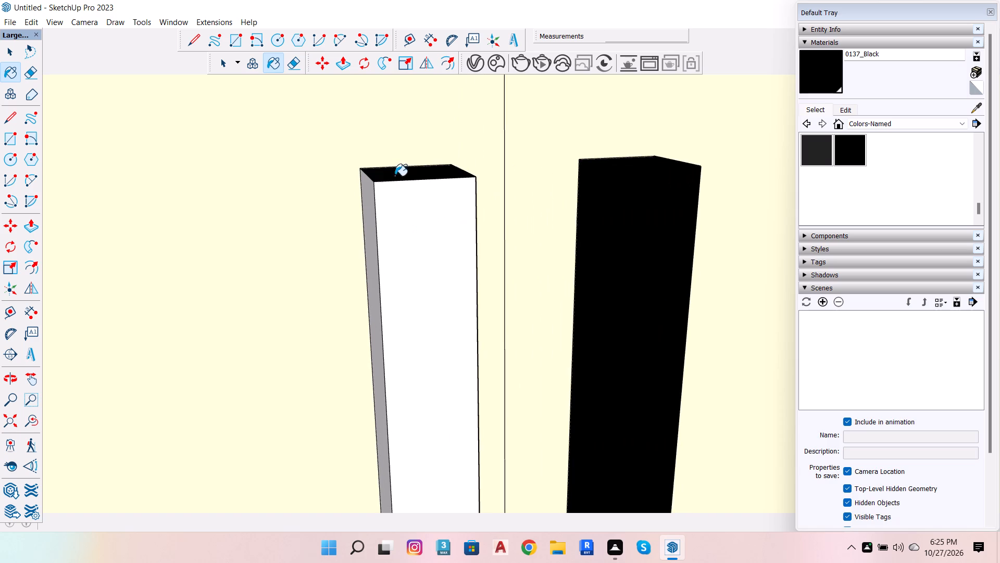
left_click(370, 213)
left_click(395, 223)
scroll(470, 166, "down", 6)
scroll(323, 242, "down", 3)
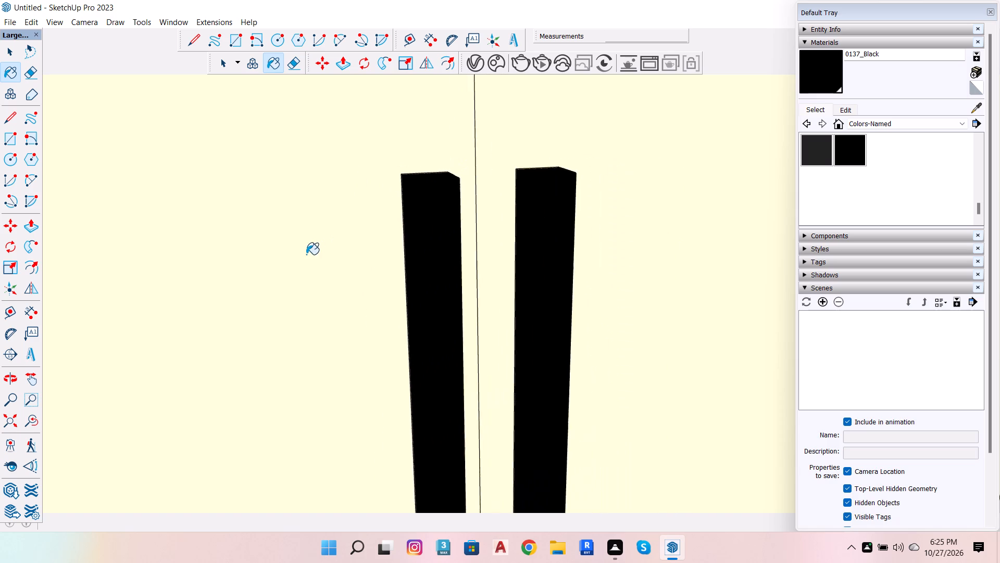
Paint the remaining white side faces of both handles beyond the central shelf column with 0137_Black.
scroll(306, 254, "down", 4)
scroll(518, 242, "down", 6)
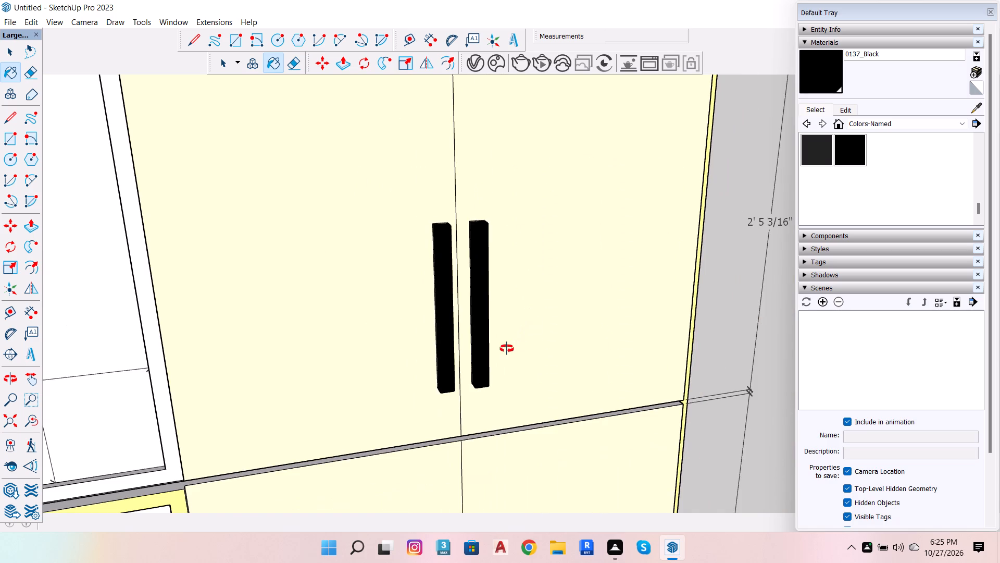
key("o")
left_click_drag(498, 327, 128, 254)
scroll(359, 253, "up", 3)
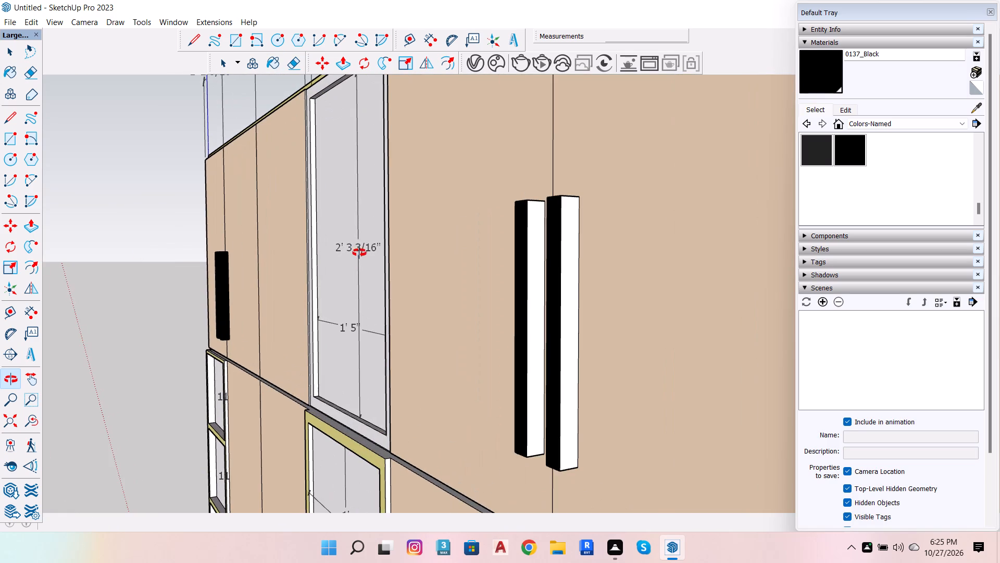
key("space")
left_click(857, 151)
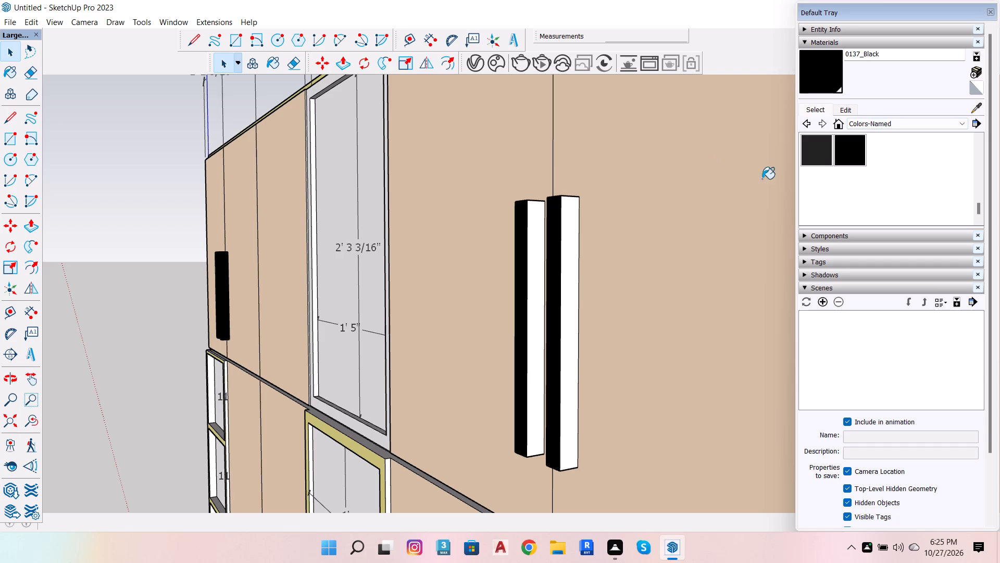
left_click(571, 221)
left_click(531, 268)
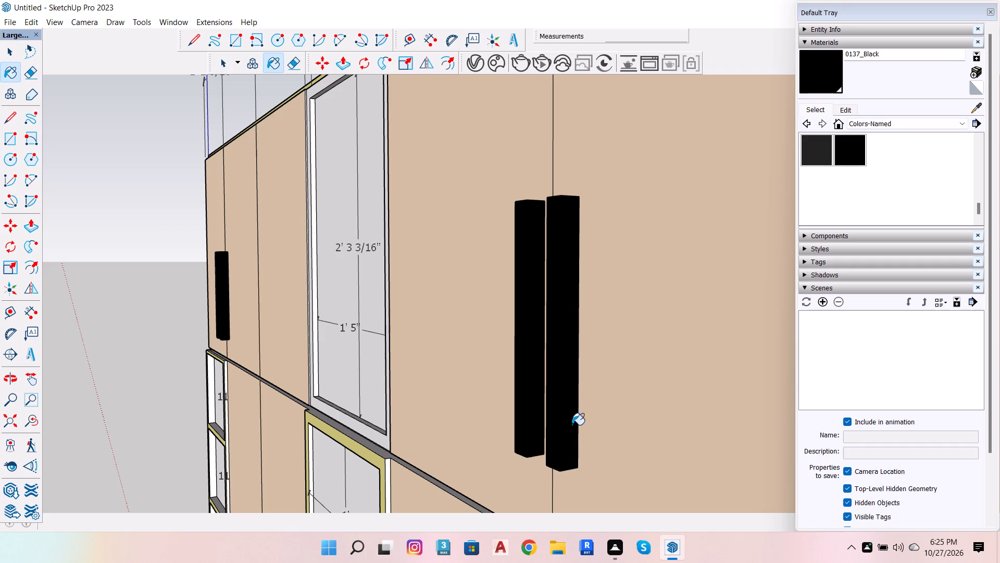
Paint the bottom end faces of both handles beyond the central shelf column with 0137_Black.
scroll(531, 509, "up", 15)
scroll(558, 374, "up", 8)
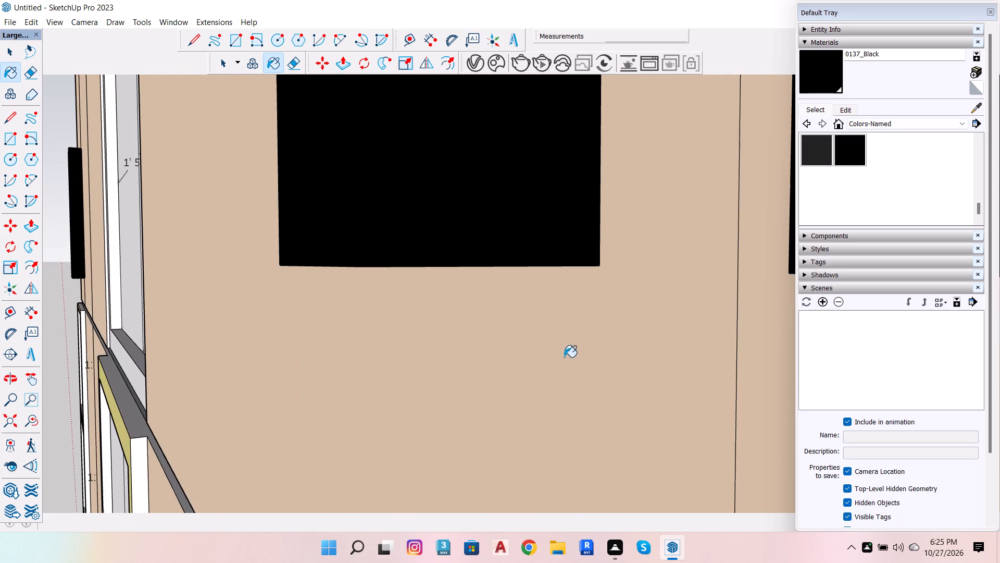
key("o")
left_click_drag(554, 364, 526, 163)
scroll(473, 224, "down", 9)
scroll(534, 231, "down", 7)
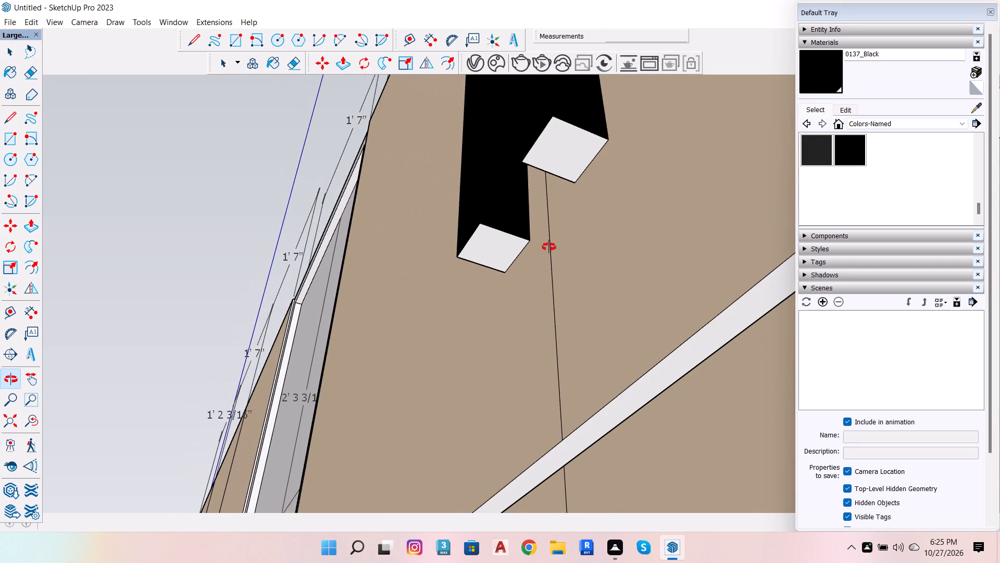
left_click(857, 148)
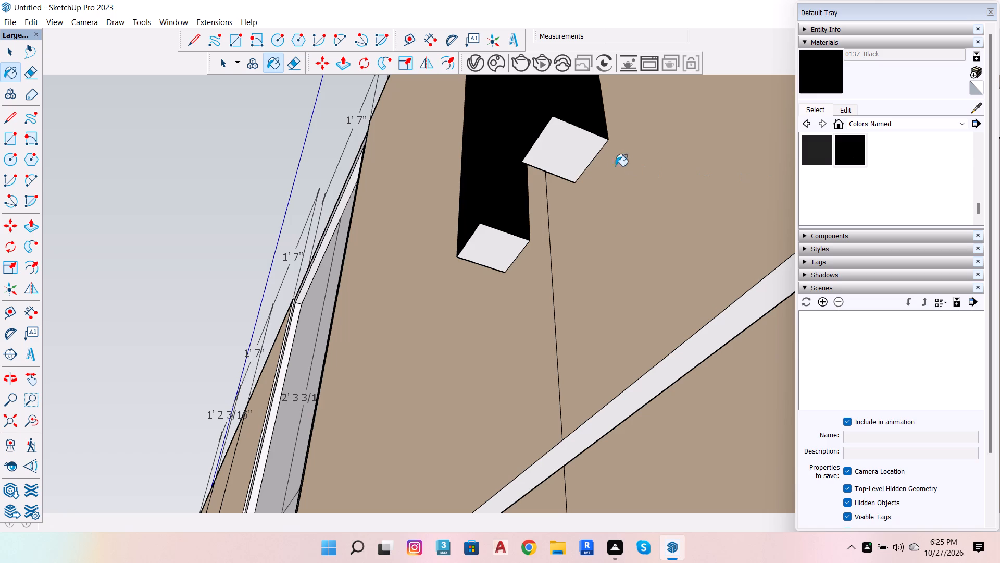
left_click(560, 146)
left_click(503, 255)
Close the open bottom ends of the two handles above the outer shelf column with 1" by 1" rectangles.
scroll(646, 205, "down", 7)
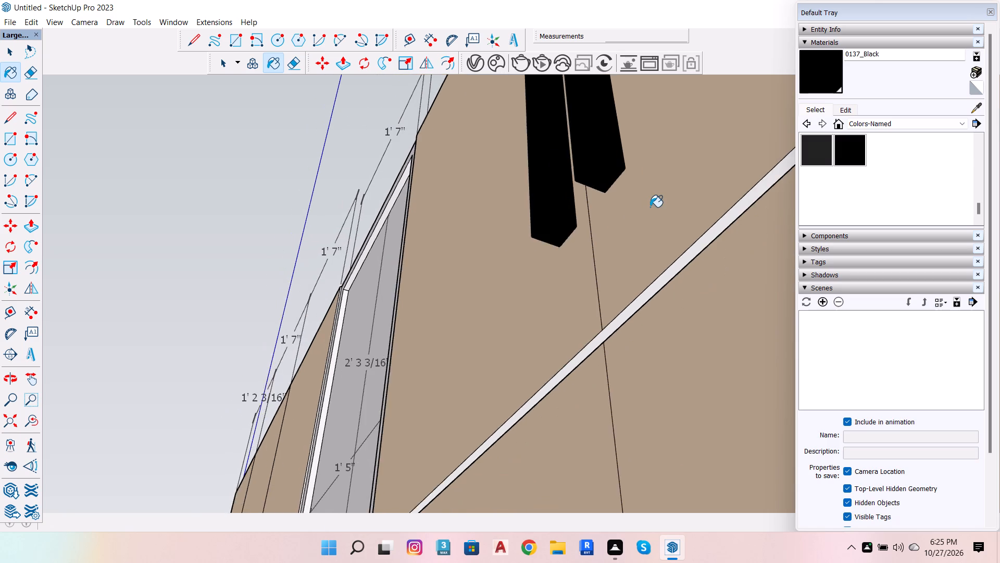
scroll(650, 207, "down", 14)
scroll(696, 203, "down", 7)
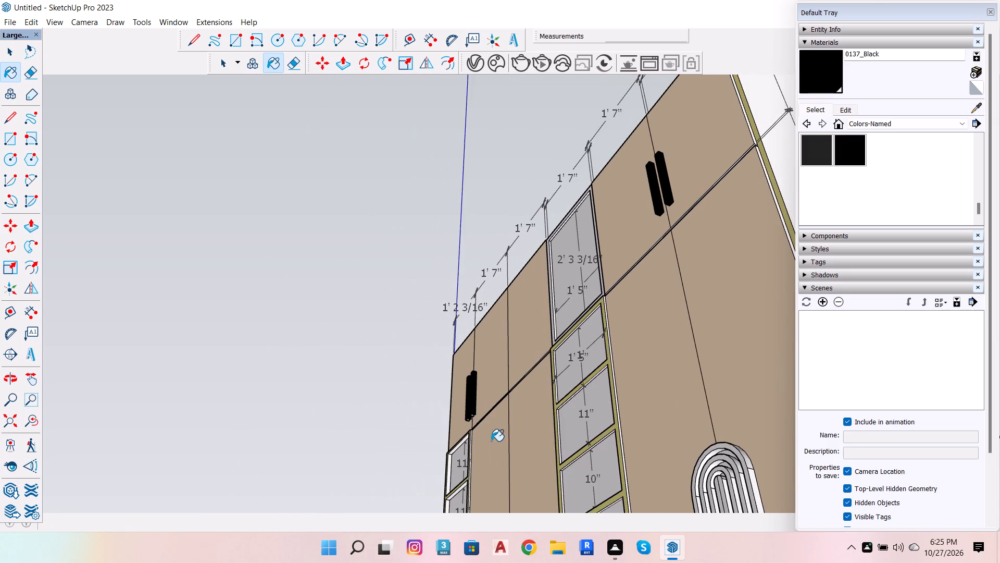
scroll(481, 437, "up", 17)
scroll(484, 358, "up", 8)
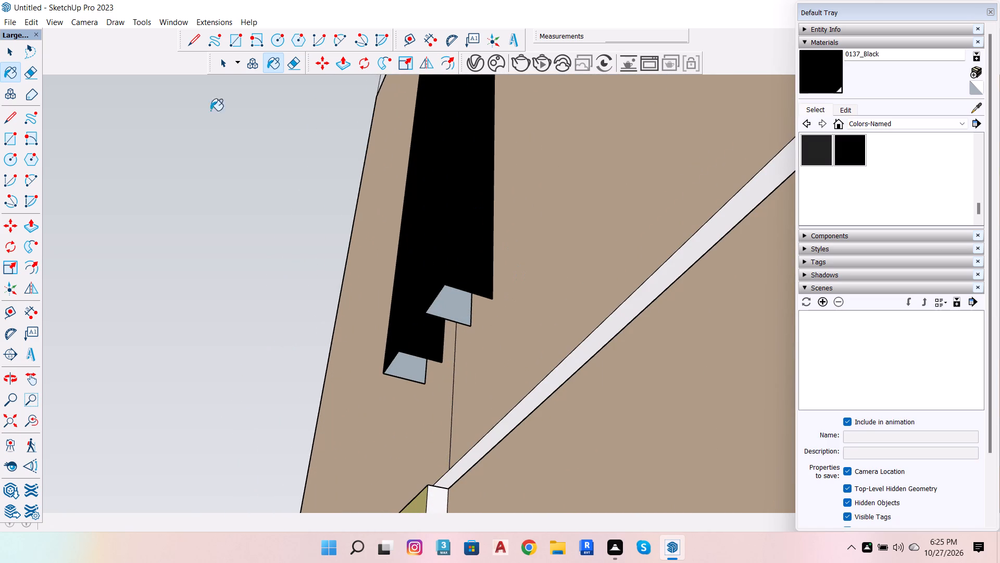
left_click(14, 138)
scroll(421, 384, "up", 5)
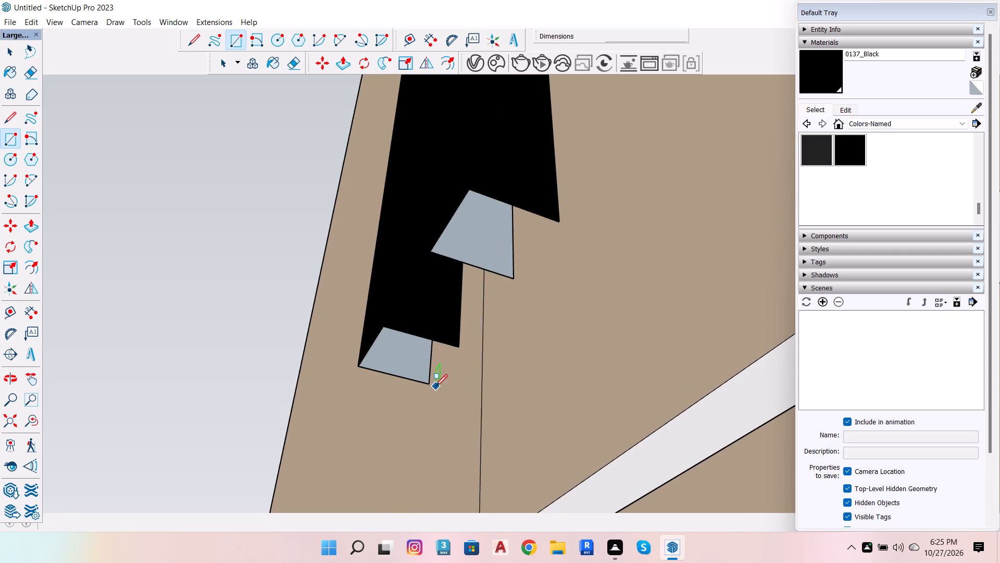
left_click(430, 387)
left_click(388, 331)
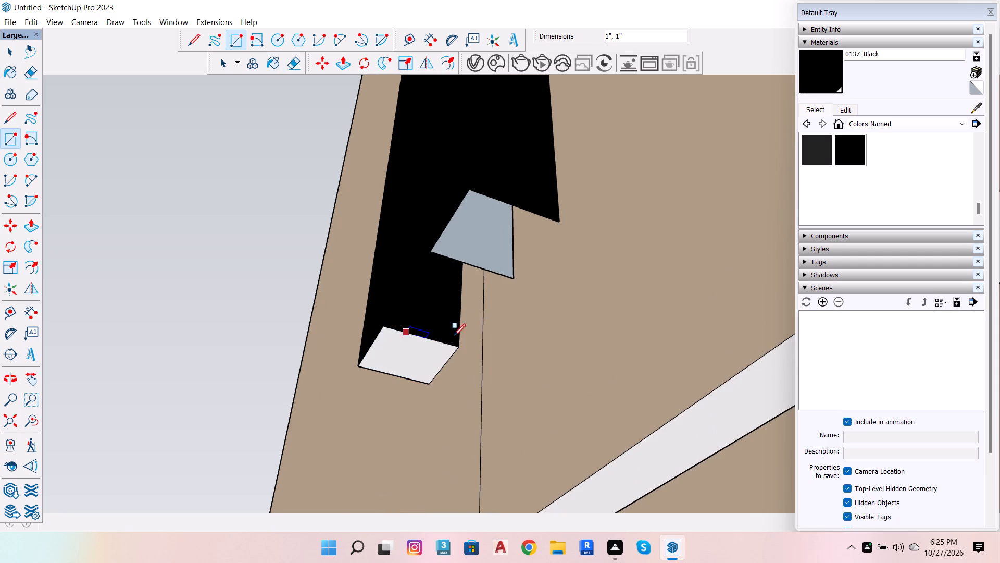
left_click(515, 280)
left_click(472, 192)
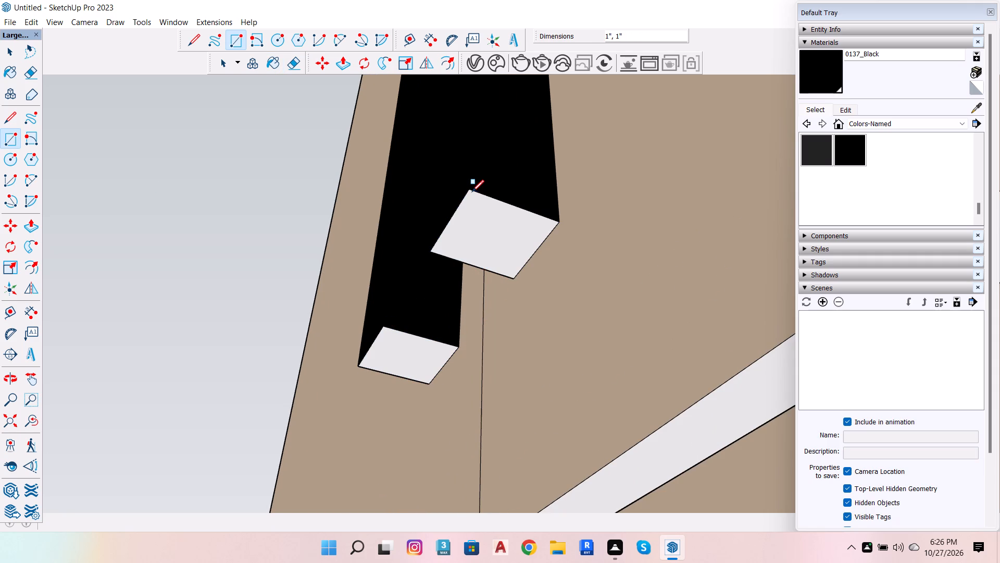
Paint the two new bottom faces of the handles above the outer shelf column with 0137_Black.
left_click(854, 145)
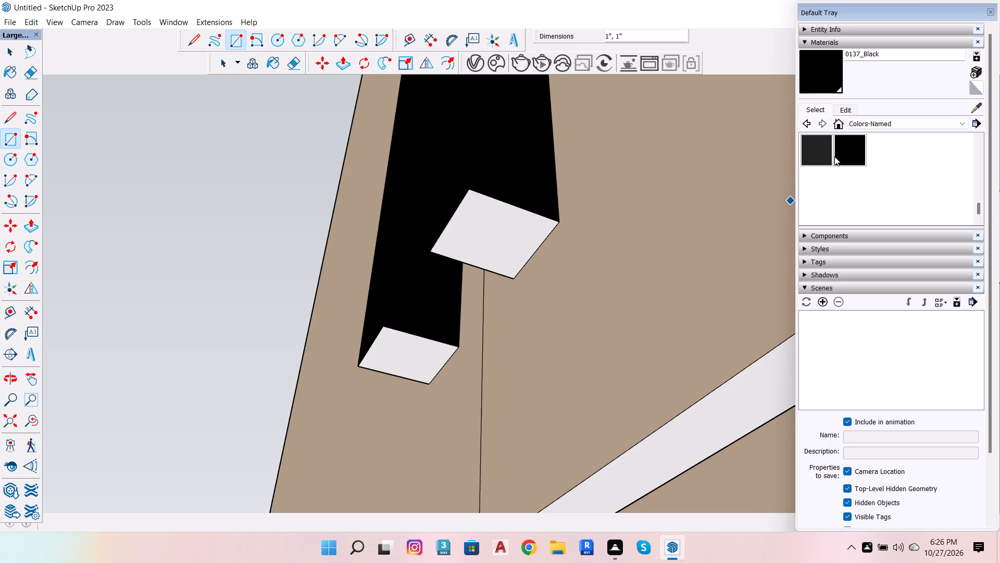
left_click(502, 227)
left_click(407, 344)
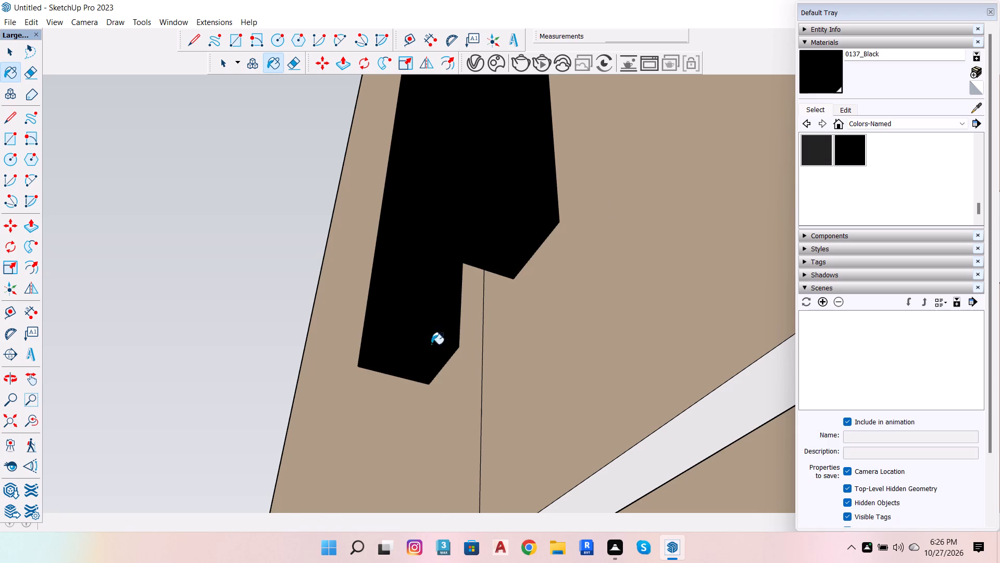
Examine the whole painted wardrobe from the front, including its handles, shelf columns and fluted arches.
scroll(503, 280, "down", 13)
scroll(714, 247, "down", 12)
scroll(643, 272, "down", 7)
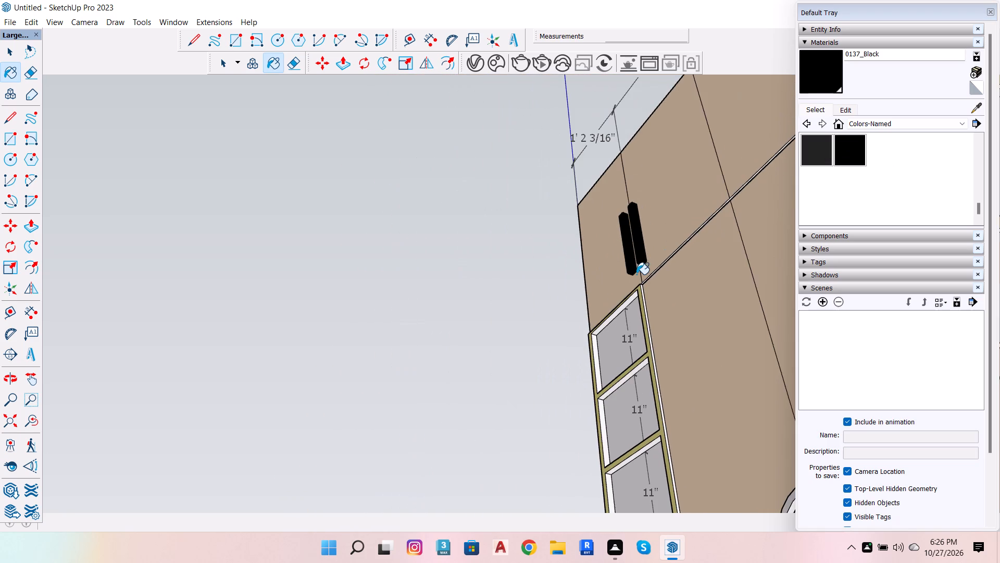
key("o")
left_click_drag(565, 207, 693, 384)
scroll(680, 287, "down", 13)
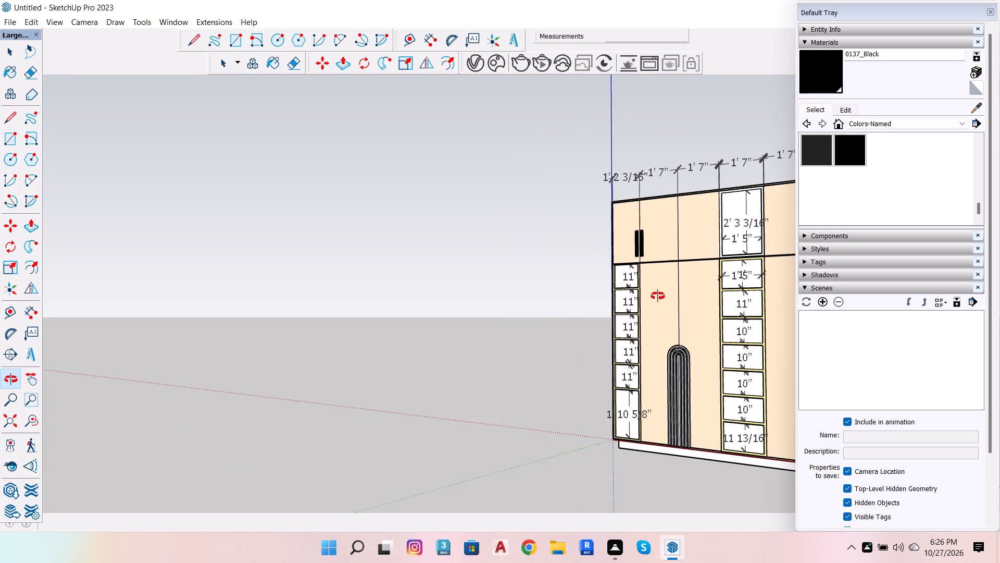
left_click_drag(580, 286, 751, 271)
scroll(650, 245, "down", 5)
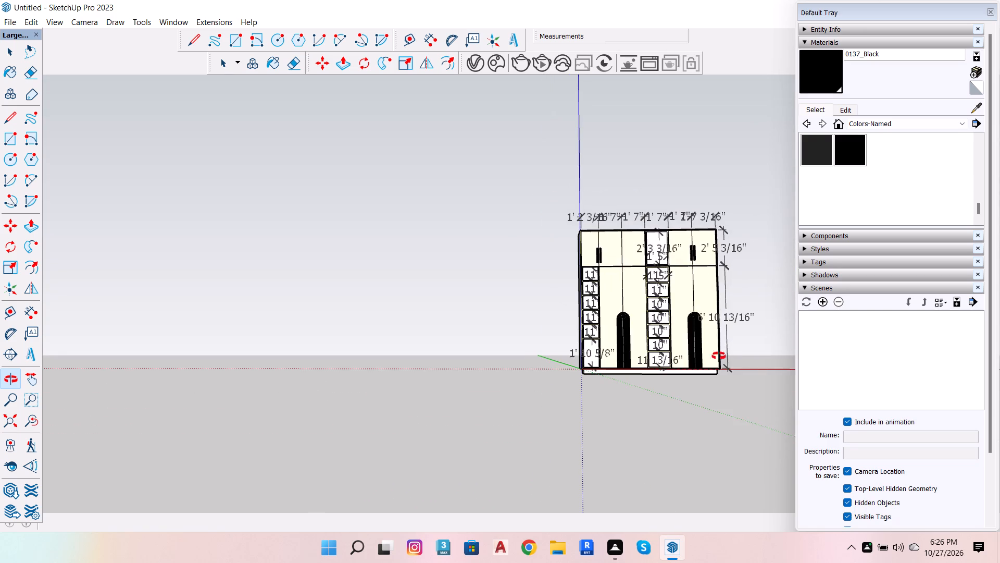
scroll(719, 361, "up", 9)
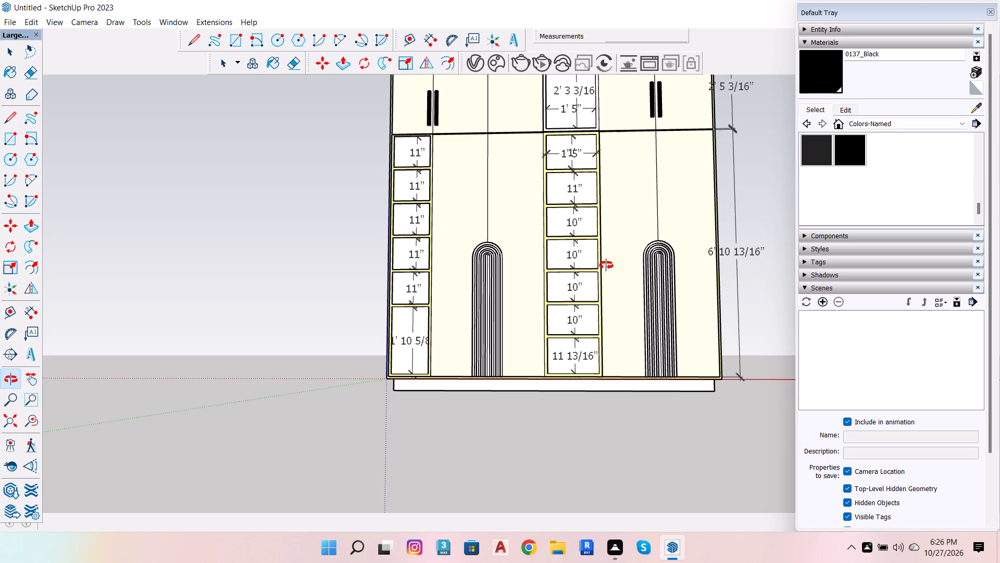
scroll(583, 381, "down", 6)
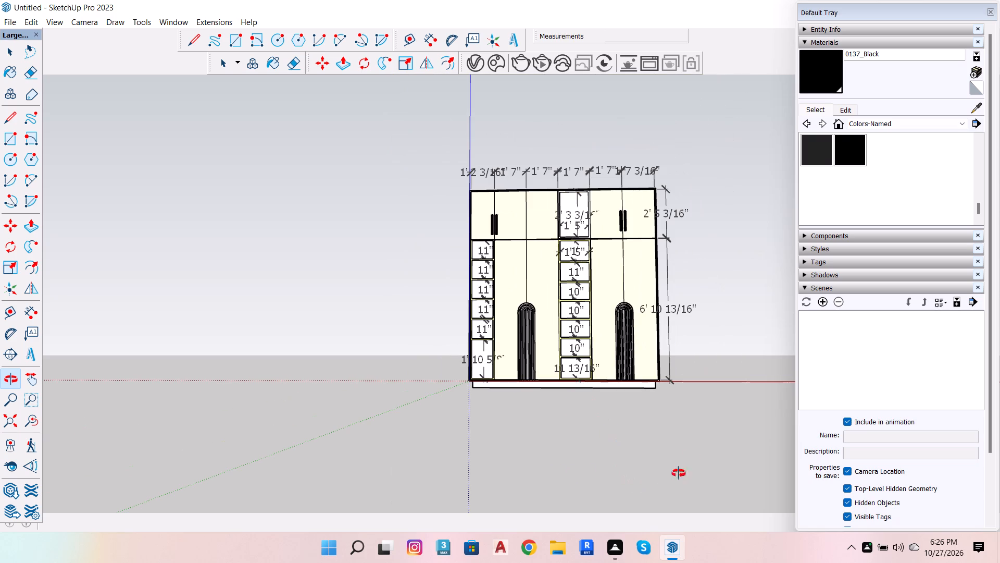
Start saving the model in the sketch up work folder as Untitled, but decline replacing the existing file.
key("ctrl+s")
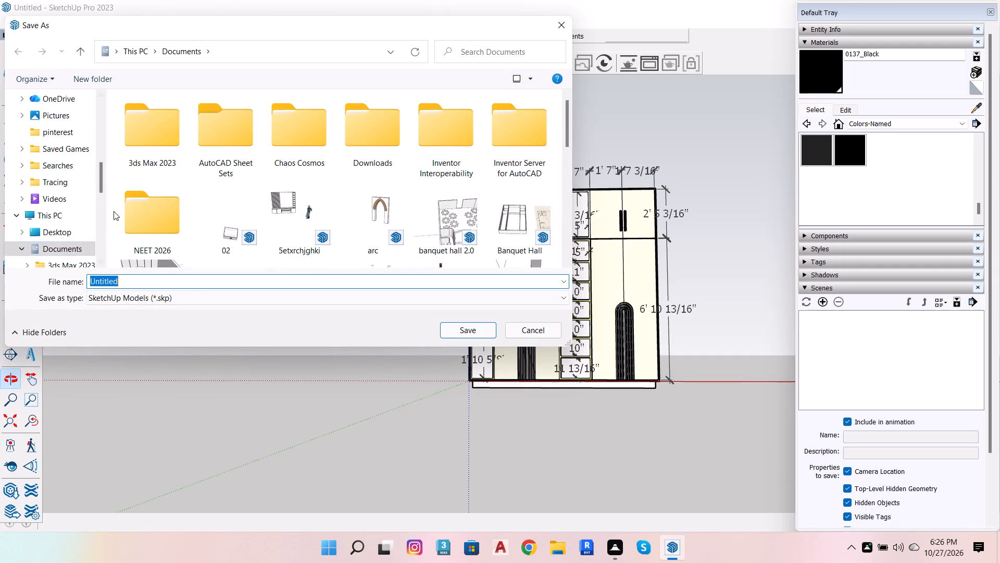
scroll(114, 211, "down", 3)
scroll(39, 237, "down", 17)
scroll(61, 249, "down", 6)
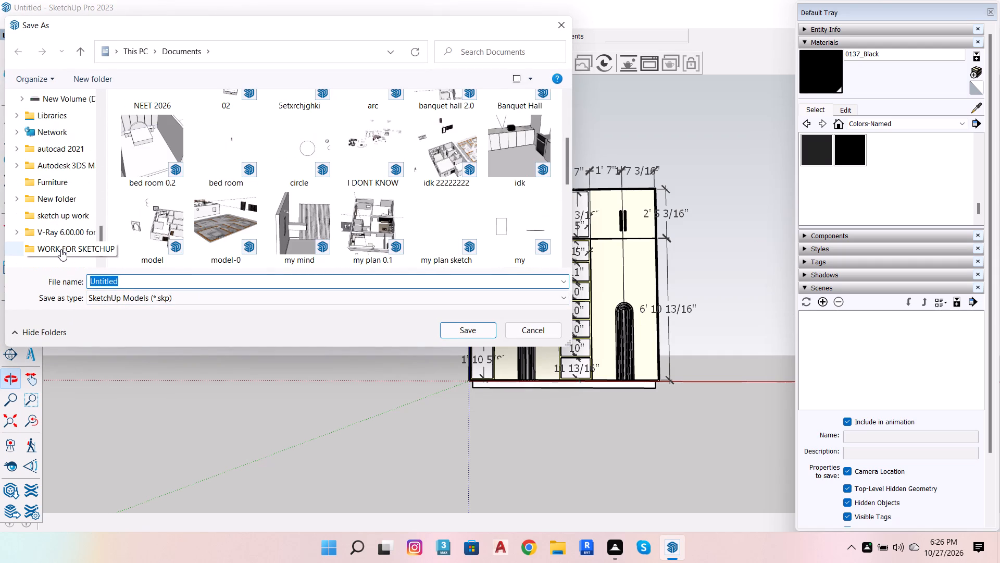
left_click(63, 210)
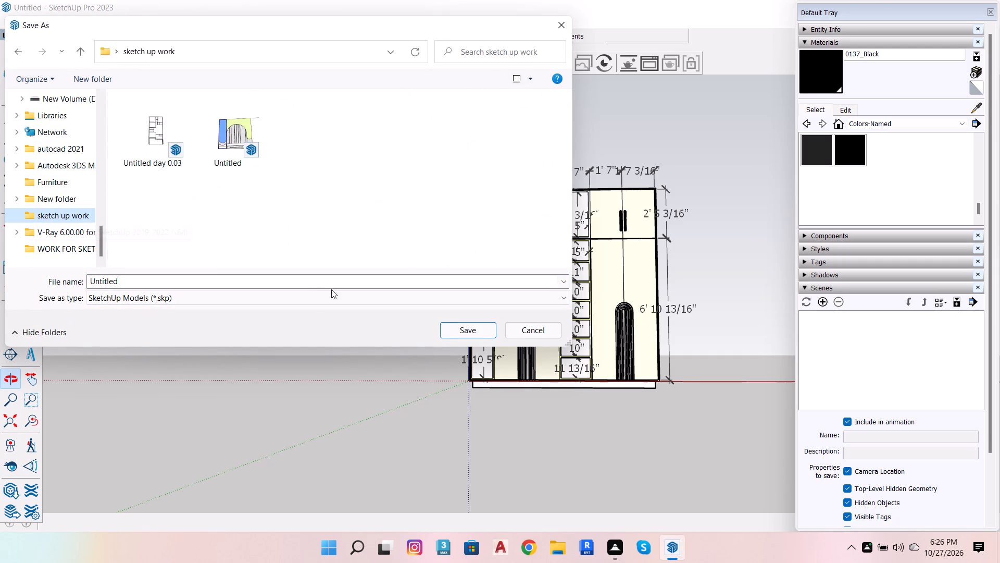
left_click(478, 330)
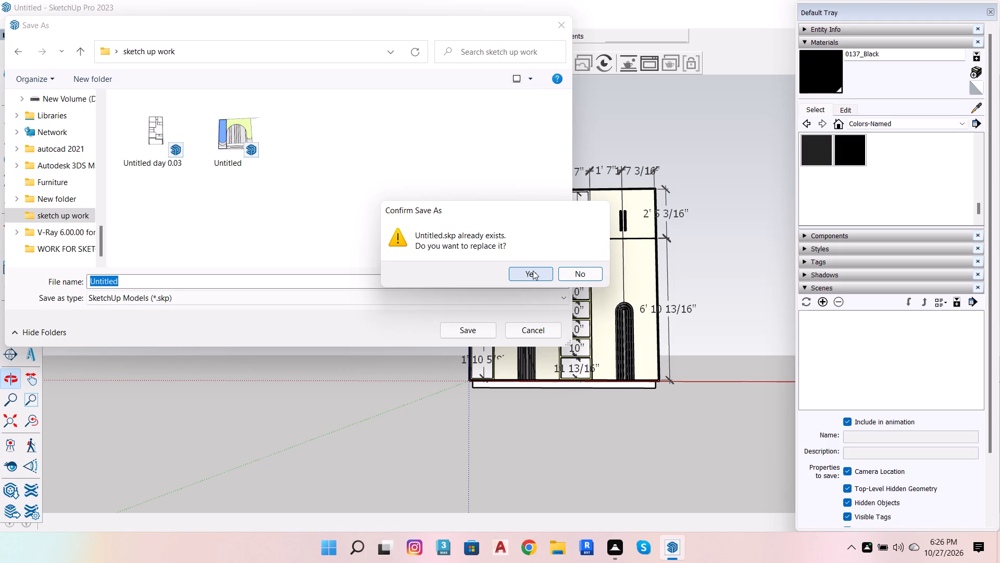
left_click(131, 282)
left_click(134, 278)
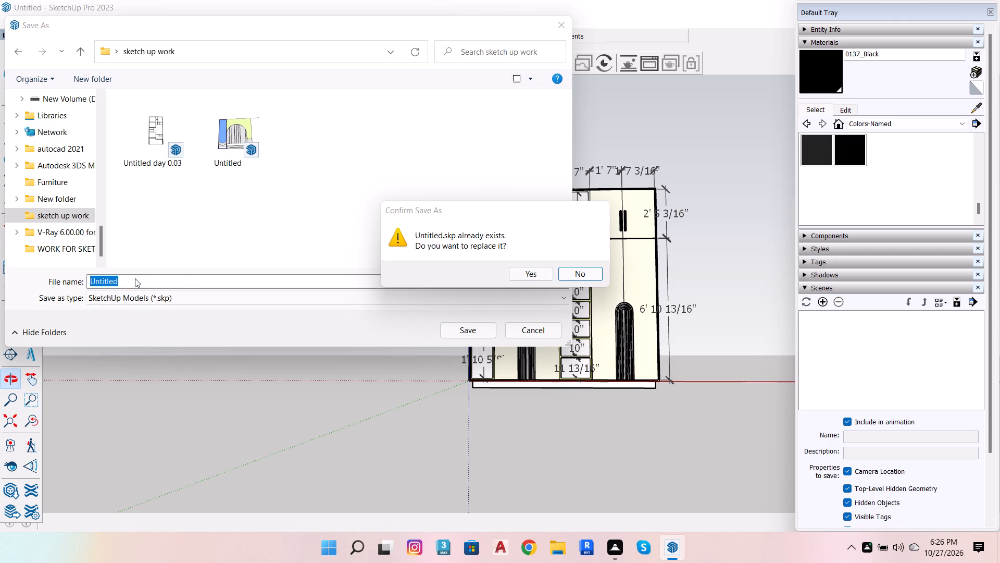
left_click(602, 274)
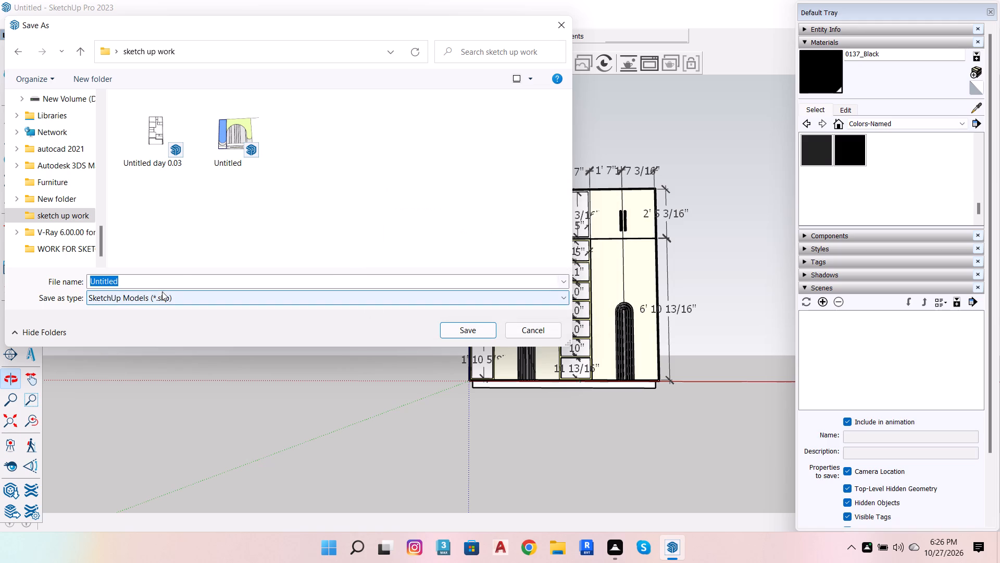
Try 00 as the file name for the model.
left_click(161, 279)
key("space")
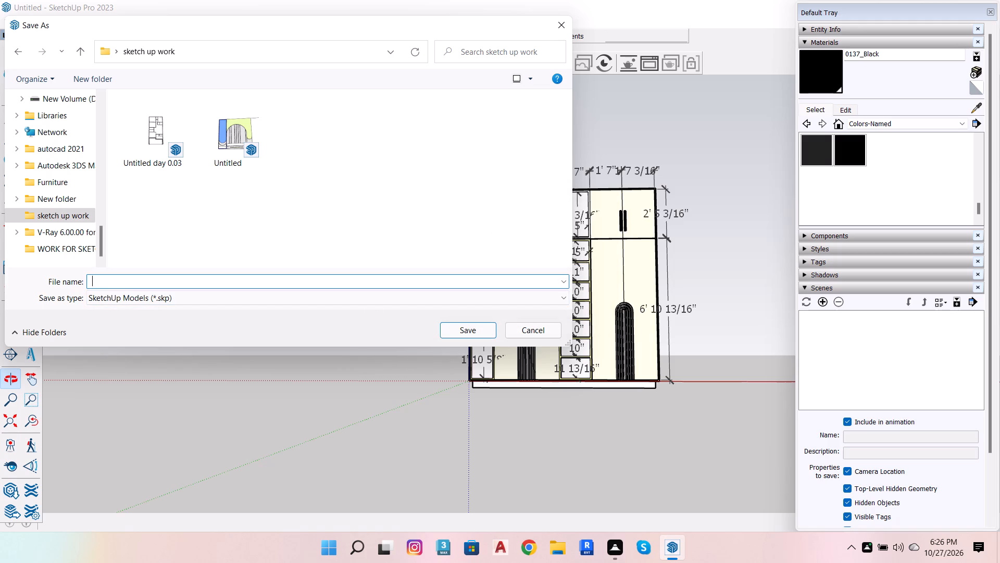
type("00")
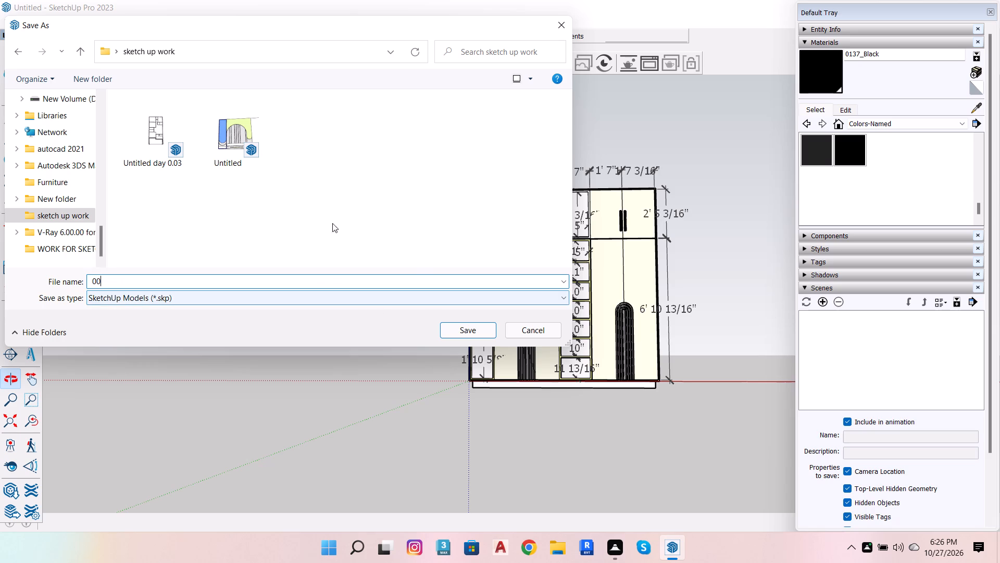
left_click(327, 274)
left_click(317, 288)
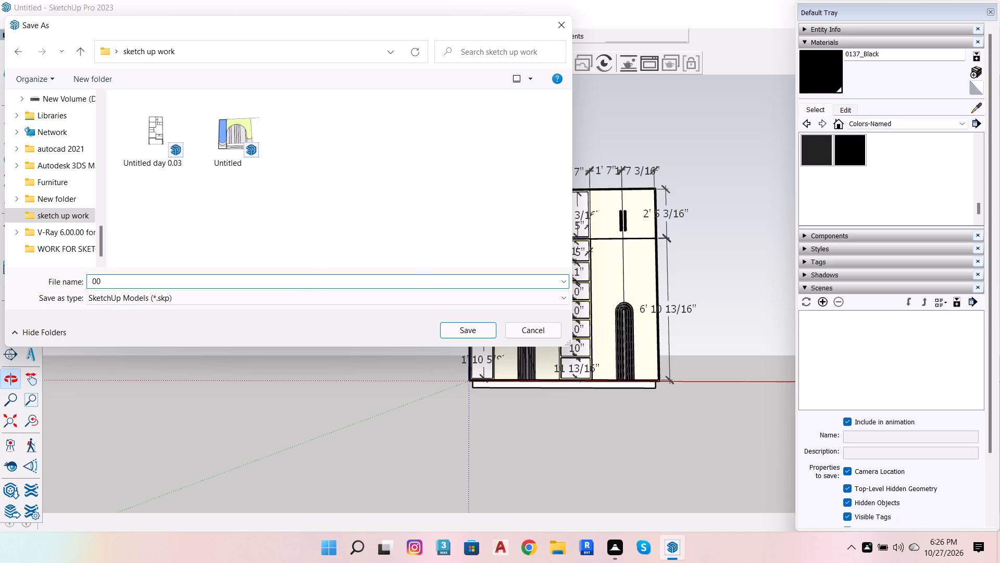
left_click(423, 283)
Reuse the recent Untitled.skp path in the sketch up work folder, append 00 to the name, and save the model.
left_click(561, 284)
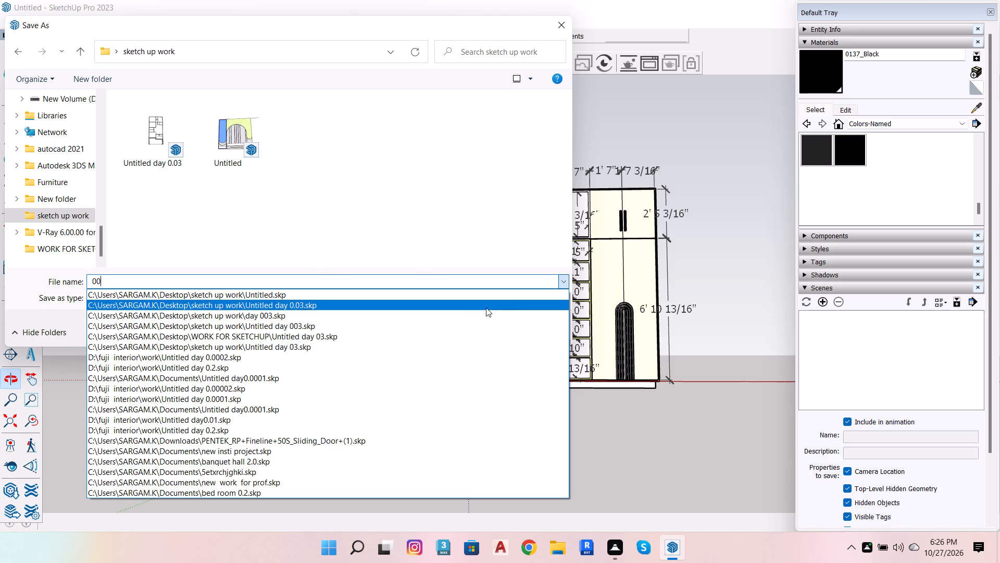
left_click(358, 289)
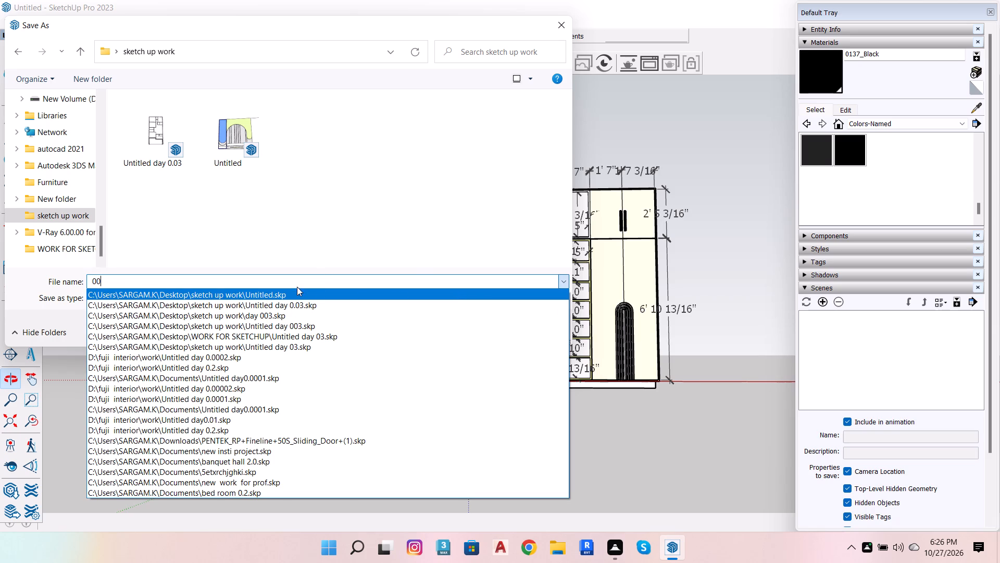
left_click(290, 292)
left_click(320, 284)
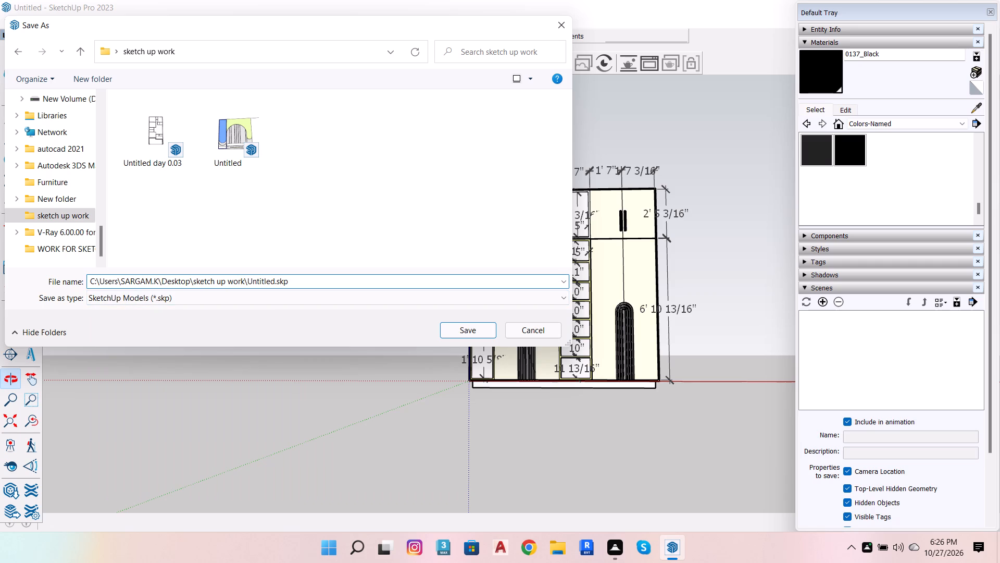
type("00")
key("Return")
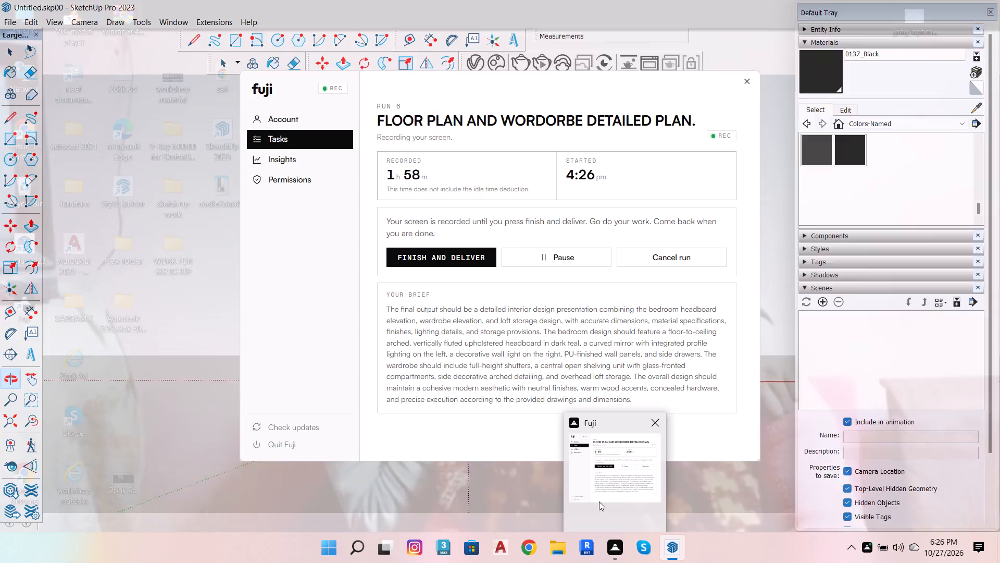
Close the Default Tray to leave the wardrobe model unobstructed.
scroll(537, 351, "down", 3)
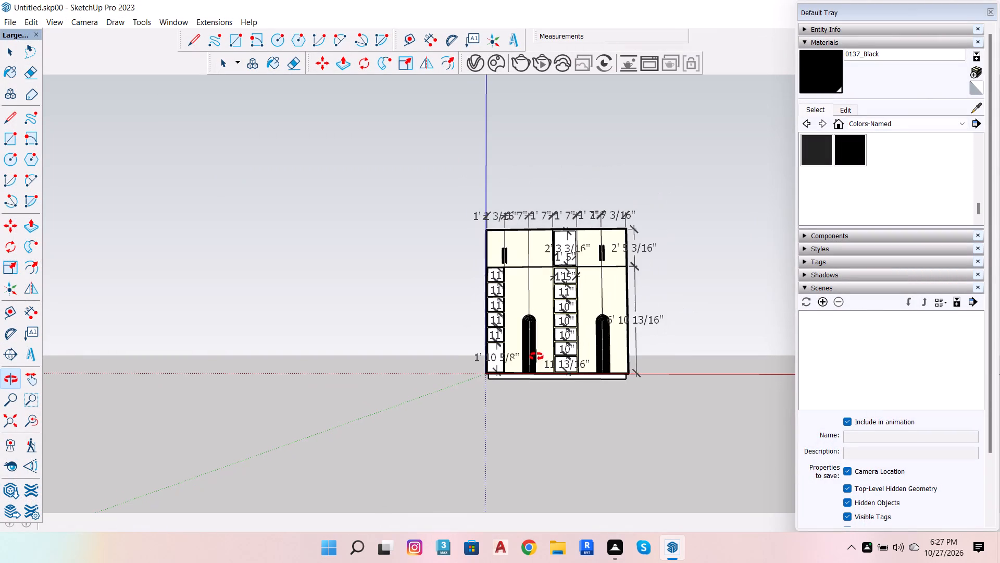
left_click(997, 15)
left_click(993, 9)
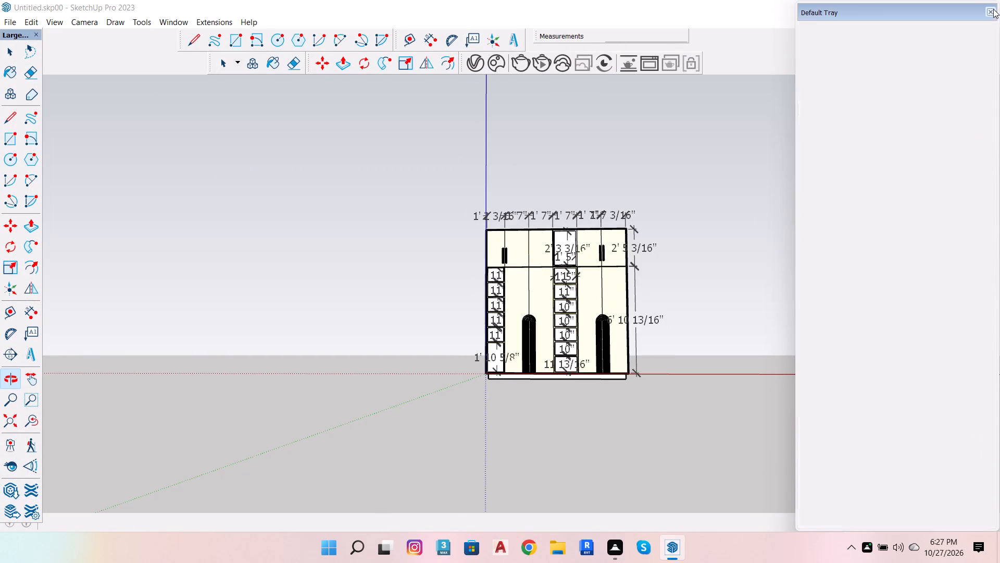
Reopen the Default Tray to bring back the Materials library for colouring the arched door panels.
scroll(585, 315, "up", 9)
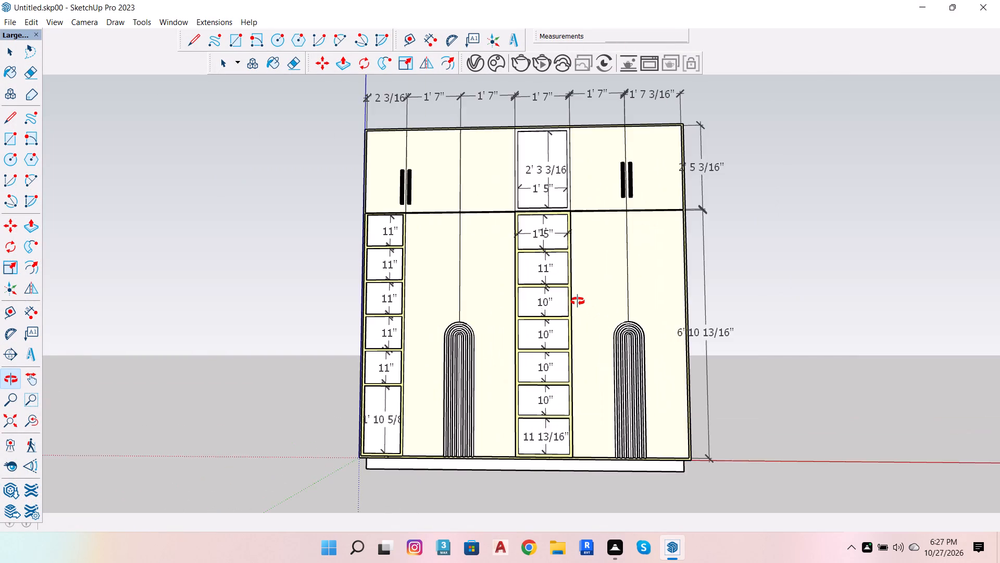
scroll(578, 293, "up", 6)
left_click_drag(521, 321, 556, 300)
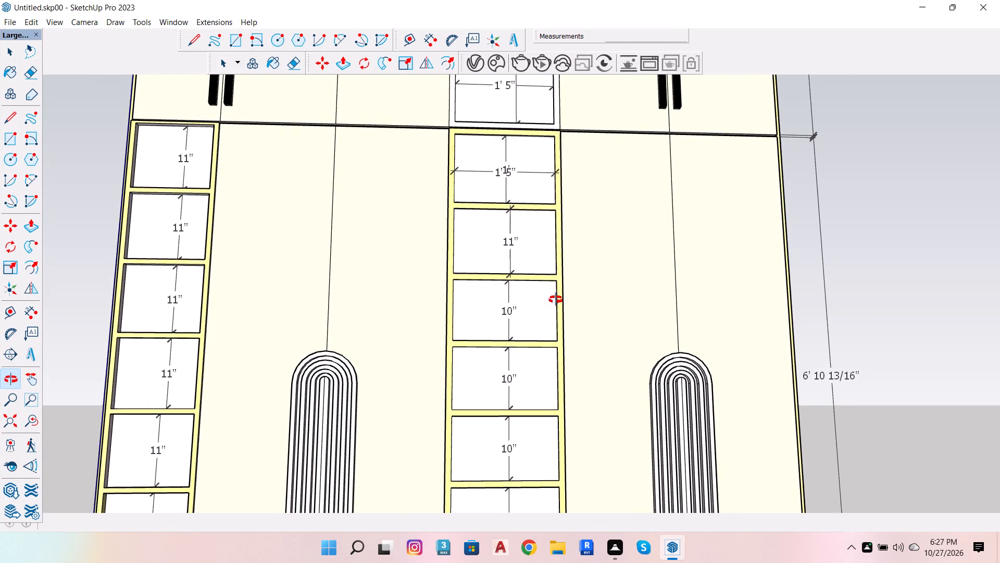
left_click_drag(556, 300, 562, 291)
scroll(270, 415, "up", 15)
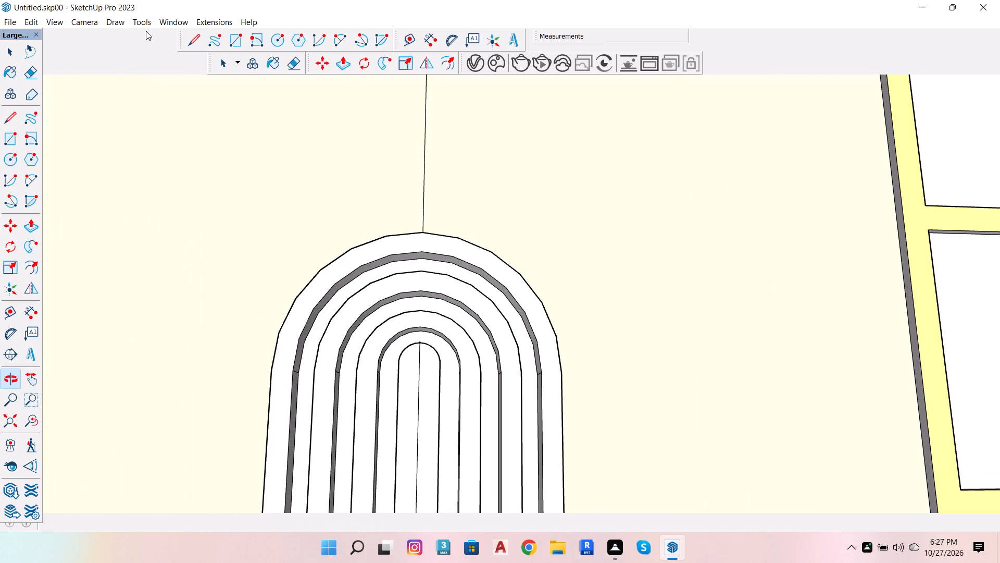
left_click(165, 25)
left_click(194, 36)
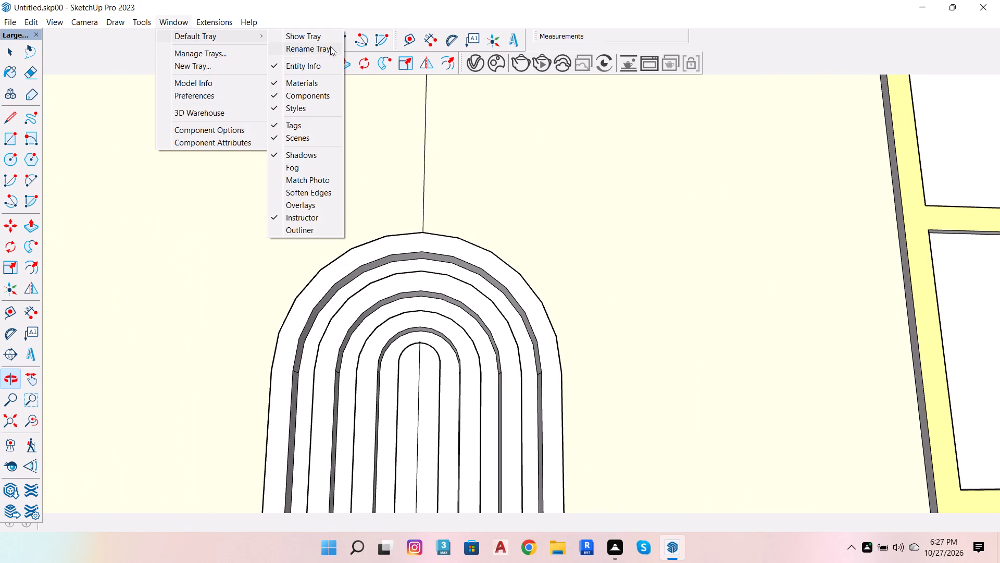
left_click(323, 34)
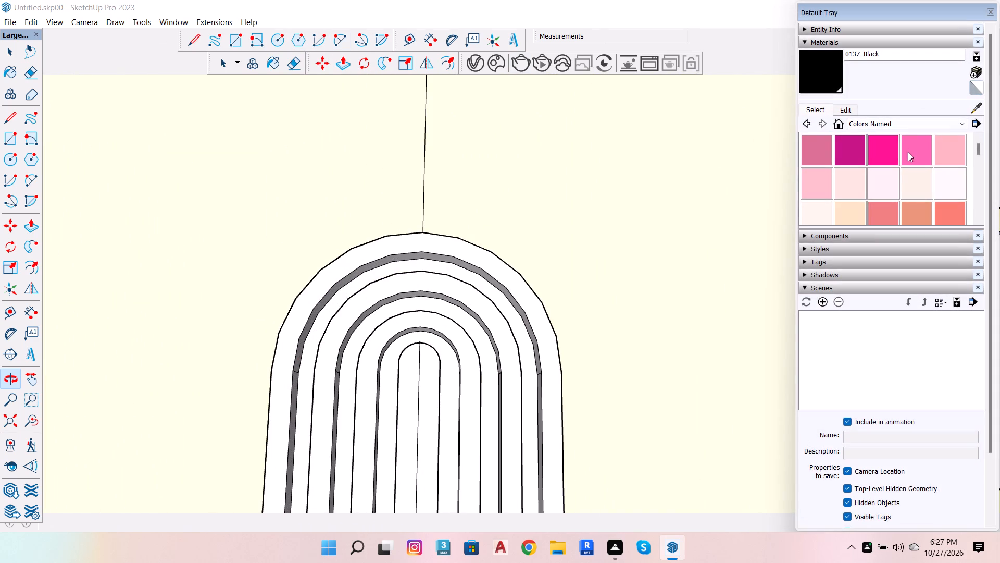
Paint both halves of the narrow ledge at the foot of the left arched panel with 0047_Khaki.
scroll(908, 155, "down", 13)
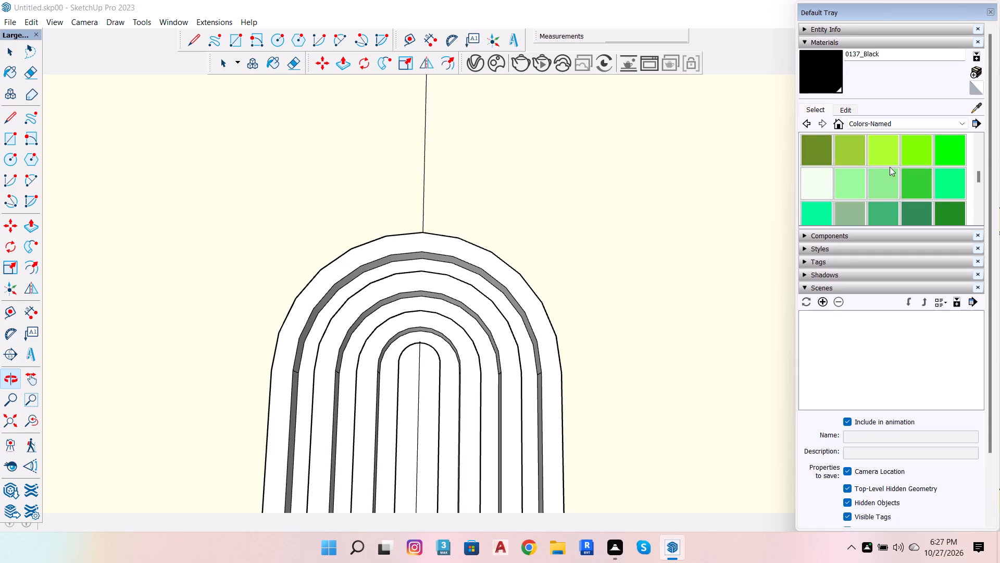
scroll(882, 167, "up", 5)
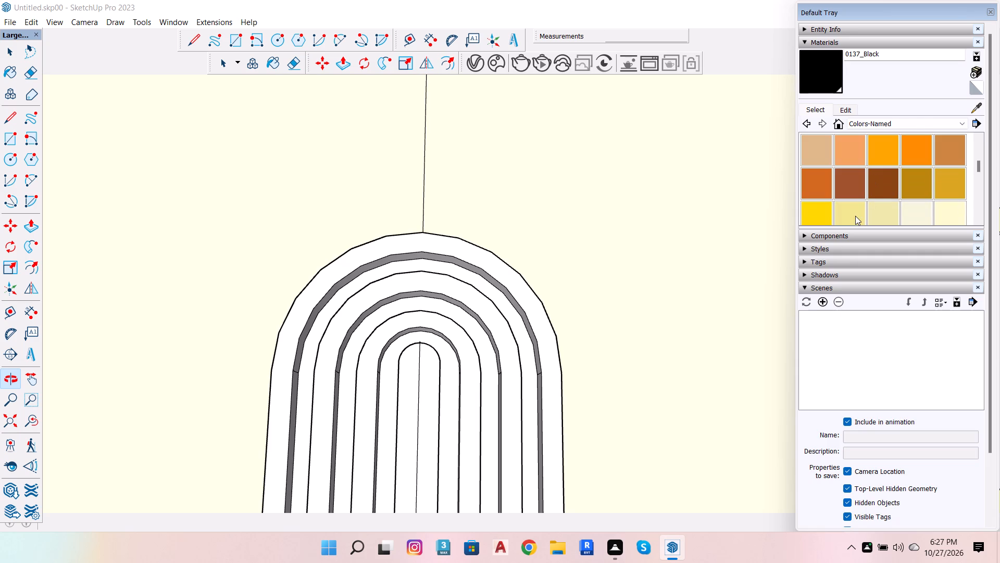
left_click(855, 216)
scroll(751, 124, "down", 6)
scroll(731, 169, "down", 12)
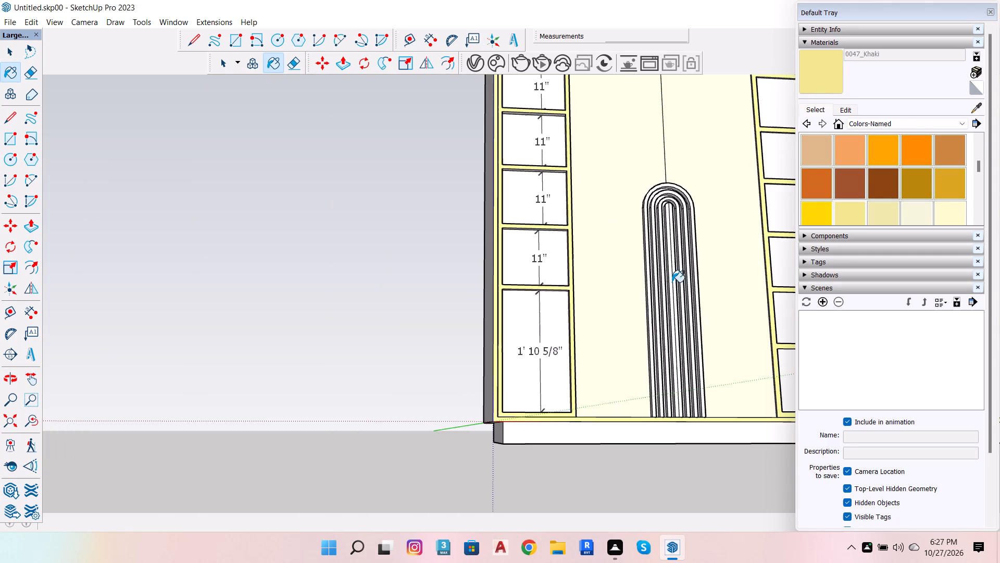
scroll(649, 471, "up", 7)
scroll(644, 384, "up", 6)
scroll(670, 337, "up", 5)
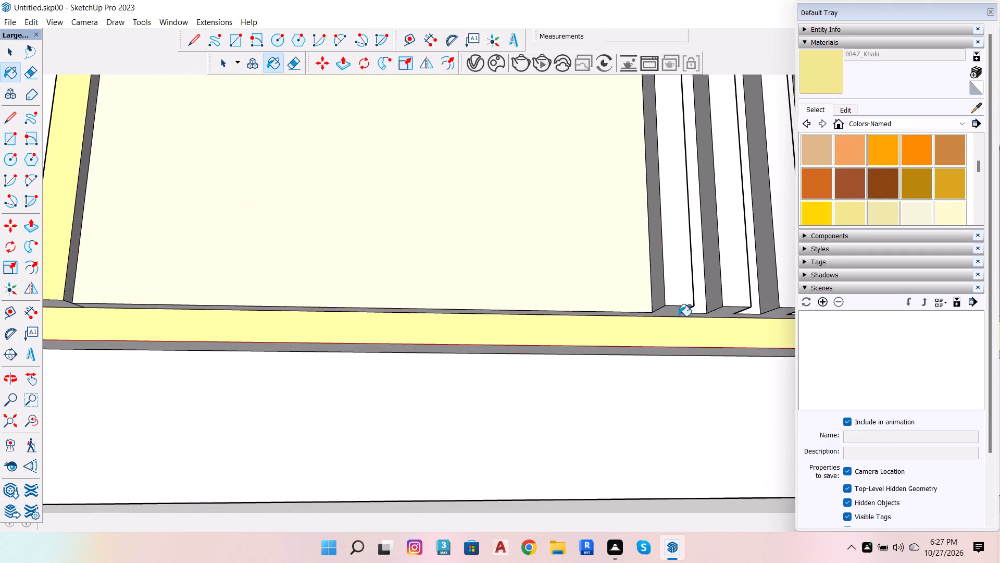
scroll(678, 315, "up", 6)
left_click(668, 312)
scroll(414, 318, "down", 7)
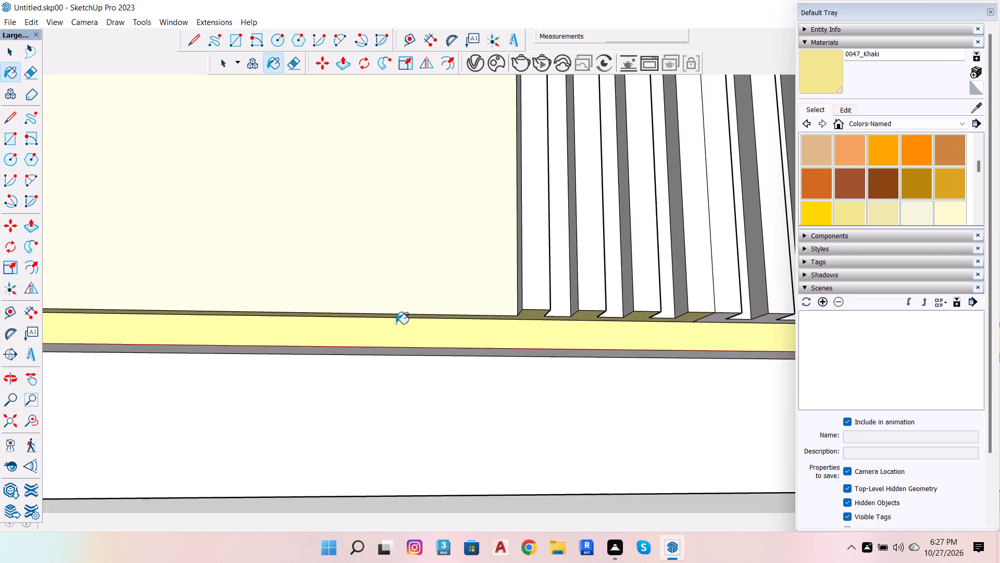
scroll(393, 325, "down", 11)
scroll(550, 329, "up", 16)
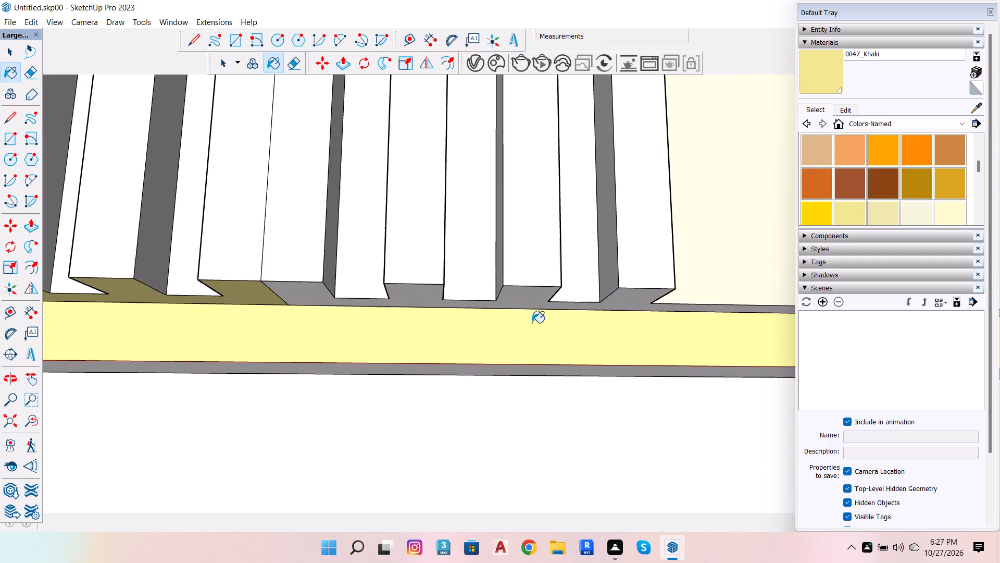
scroll(532, 323, "up", 1)
left_click(518, 299)
Paint both halves of the narrow ledge at the foot of the right arched panel with the same 0047_Khaki.
scroll(380, 339, "down", 16)
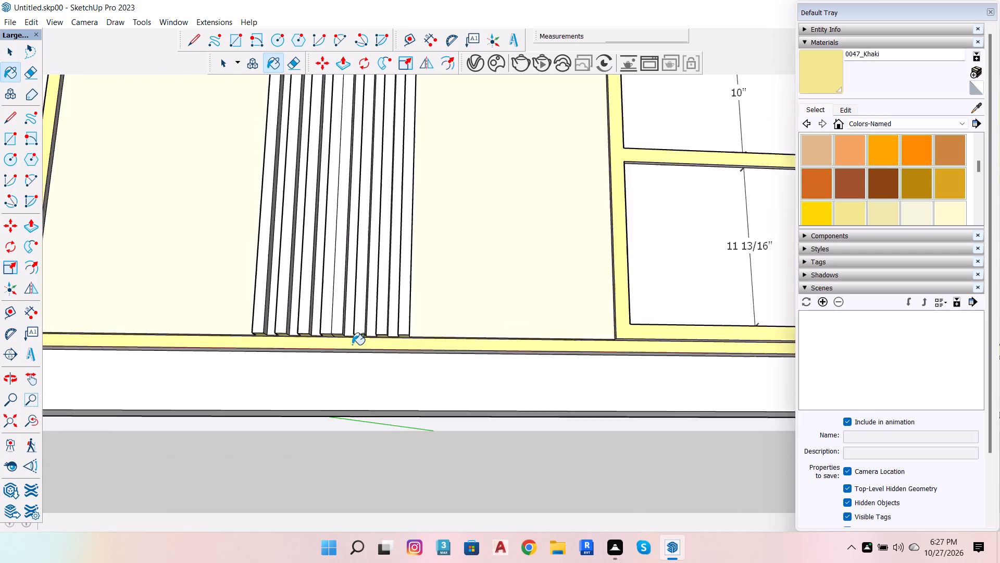
scroll(352, 345, "down", 10)
scroll(742, 359, "up", 12)
scroll(689, 327, "up", 5)
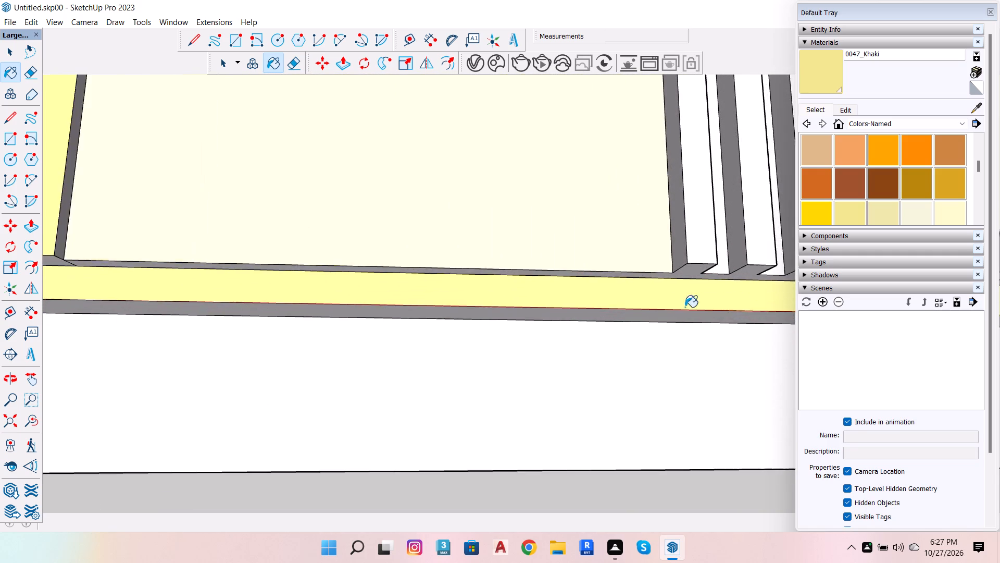
scroll(685, 286, "up", 7)
left_click(697, 262)
scroll(416, 293, "down", 13)
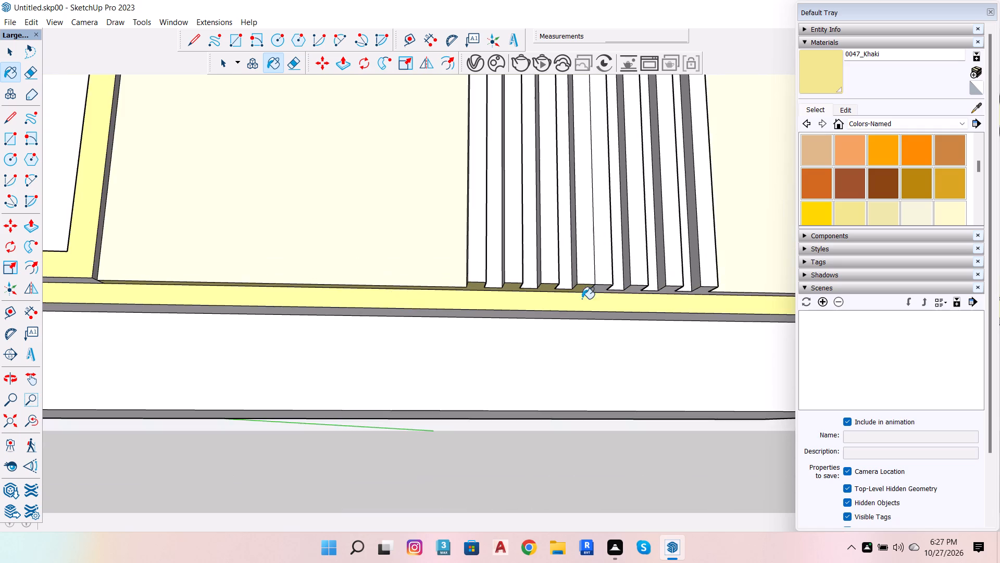
scroll(629, 299, "up", 11)
left_click(640, 271)
scroll(577, 319, "down", 6)
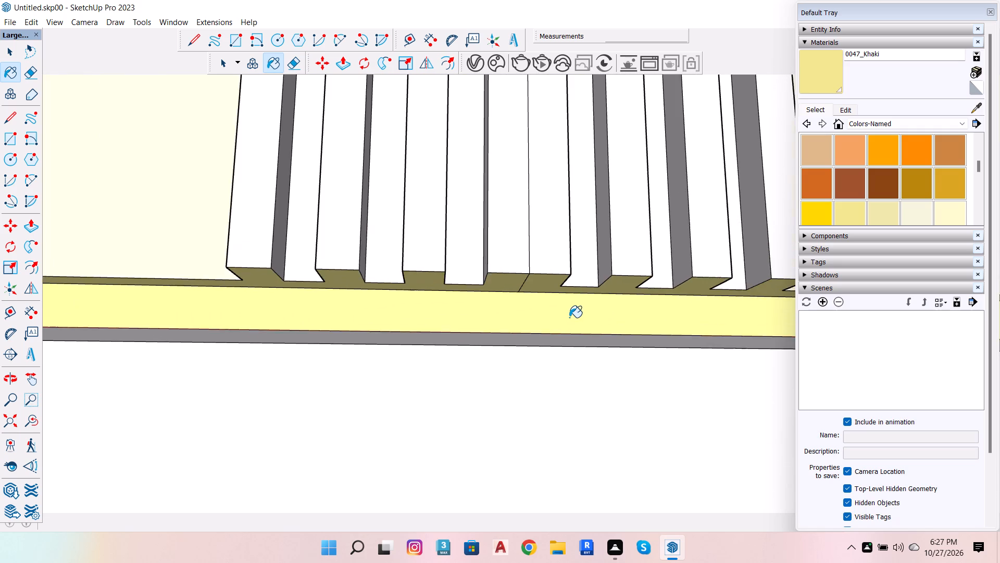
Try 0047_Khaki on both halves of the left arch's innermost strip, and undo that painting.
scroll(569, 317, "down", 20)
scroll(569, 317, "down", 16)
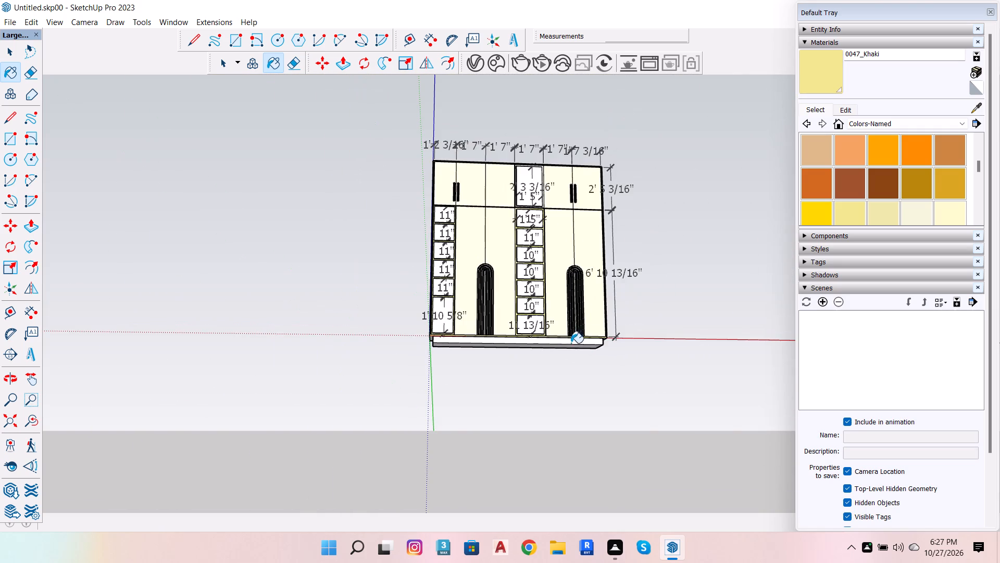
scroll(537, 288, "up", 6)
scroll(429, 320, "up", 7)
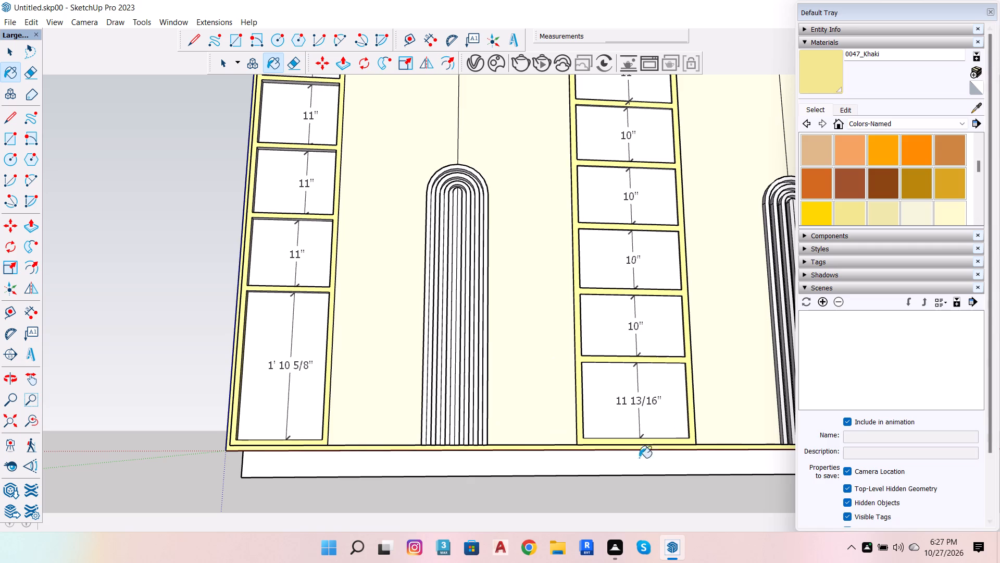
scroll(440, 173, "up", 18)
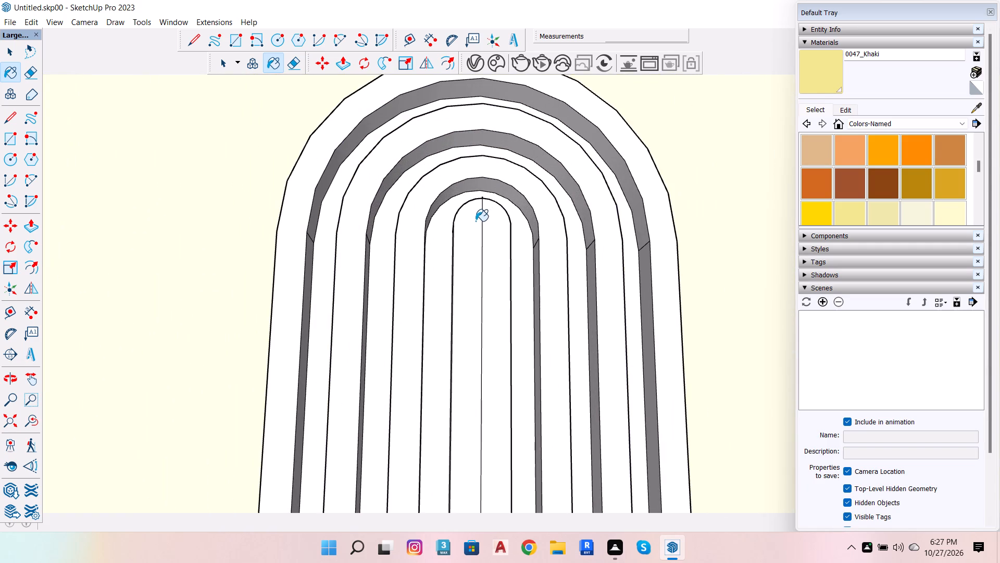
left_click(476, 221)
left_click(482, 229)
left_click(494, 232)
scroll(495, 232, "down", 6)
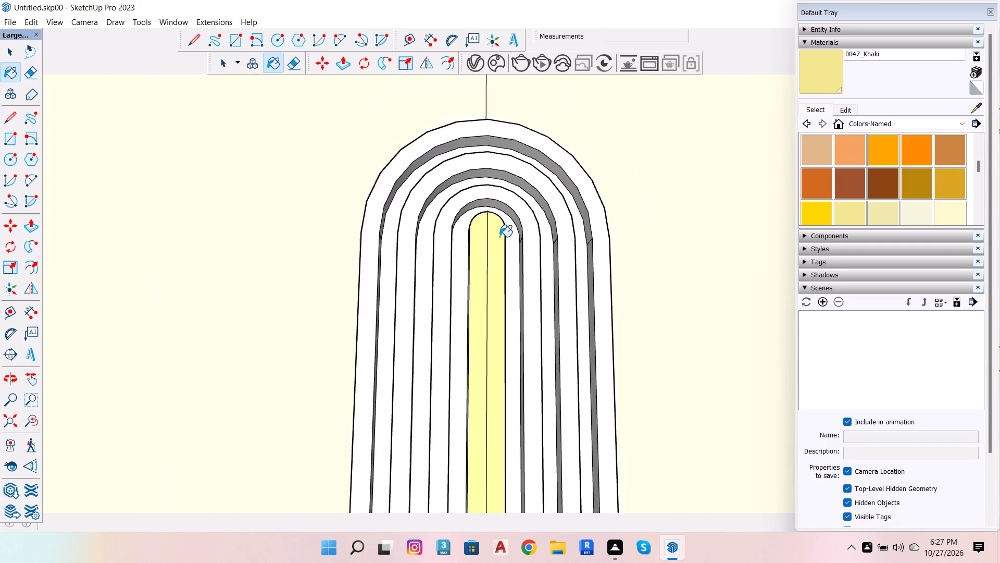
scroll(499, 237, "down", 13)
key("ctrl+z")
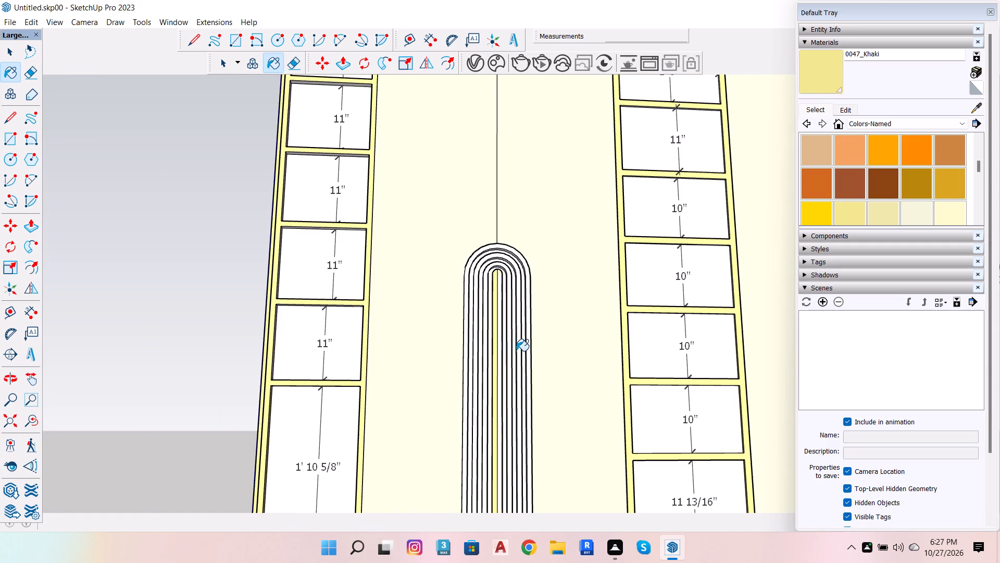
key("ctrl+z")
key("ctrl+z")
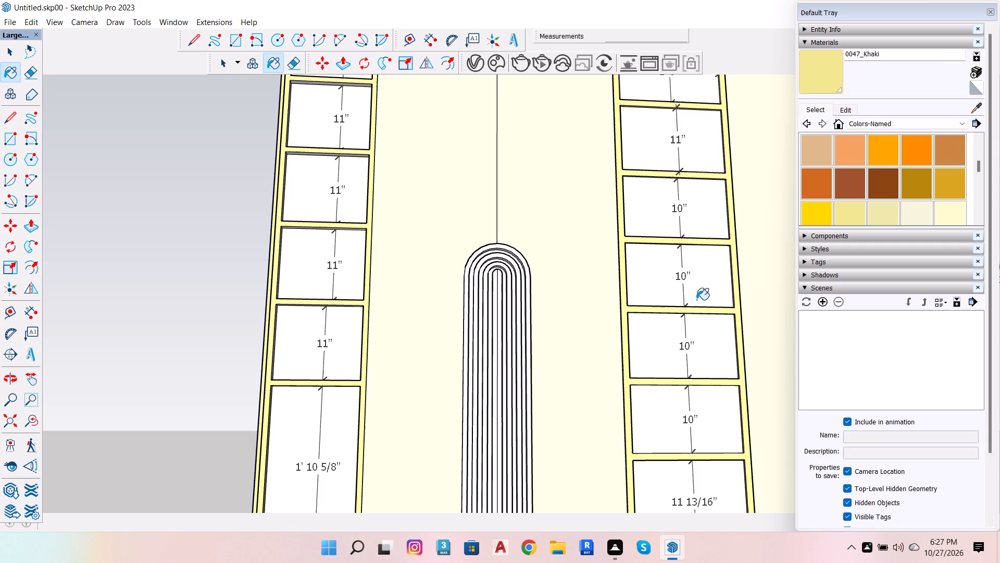
Paint the left arch's two centre strip halves and its three alternate raised bands with 0057_DarkKhaki.
scroll(880, 173, "down", 4)
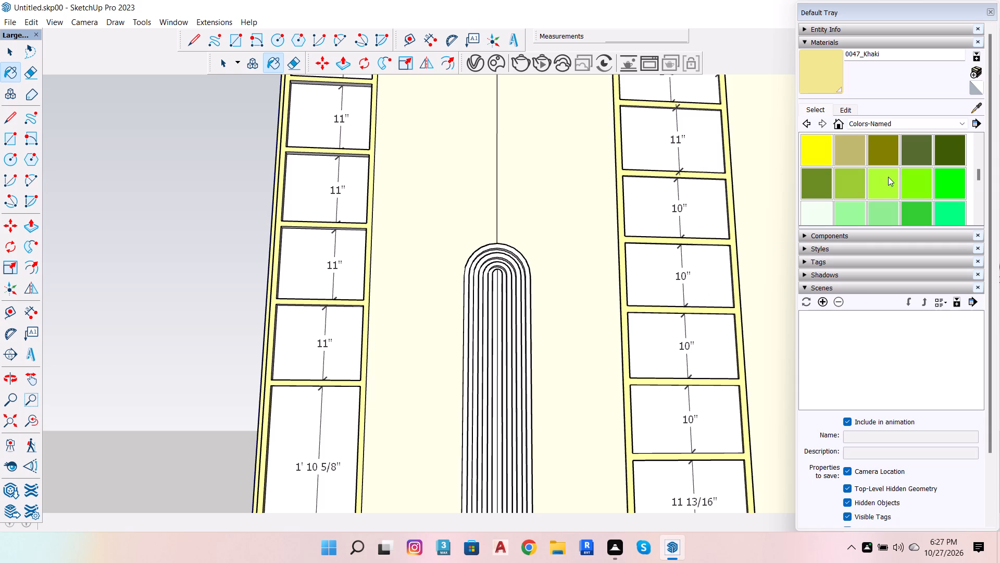
scroll(882, 163, "down", 3)
scroll(879, 159, "up", 4)
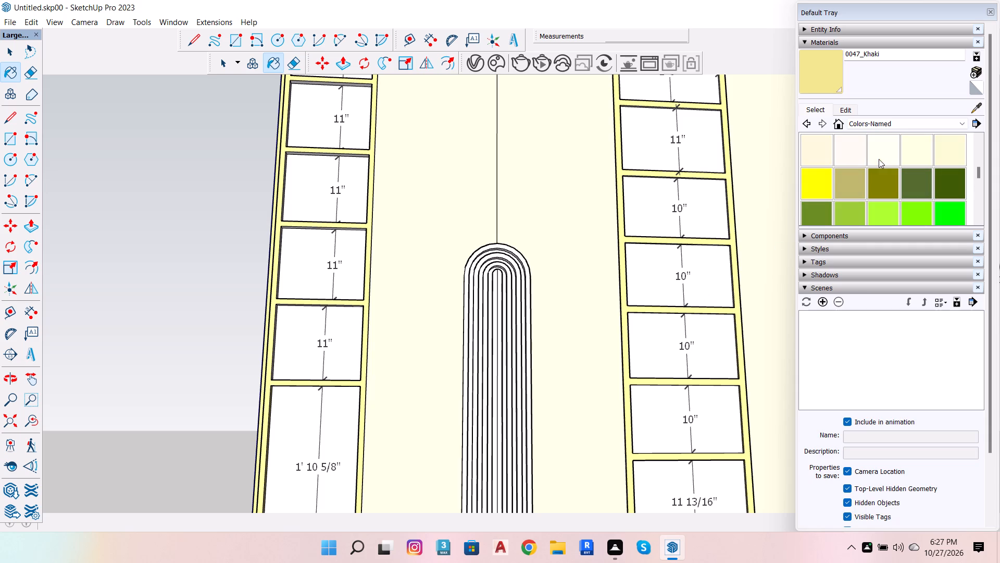
left_click(853, 177)
scroll(480, 329, "up", 11)
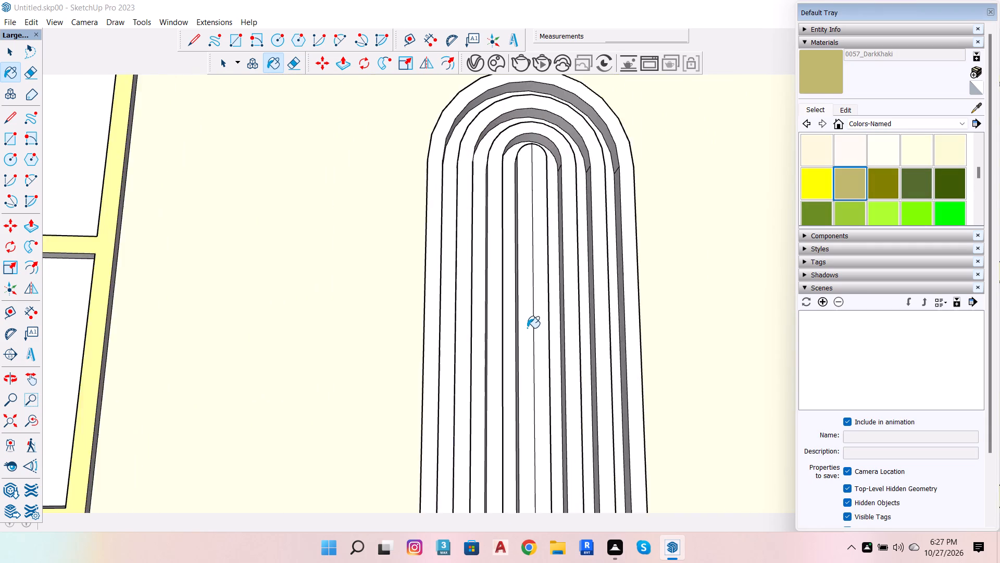
scroll(527, 328, "up", 4)
left_click(528, 328)
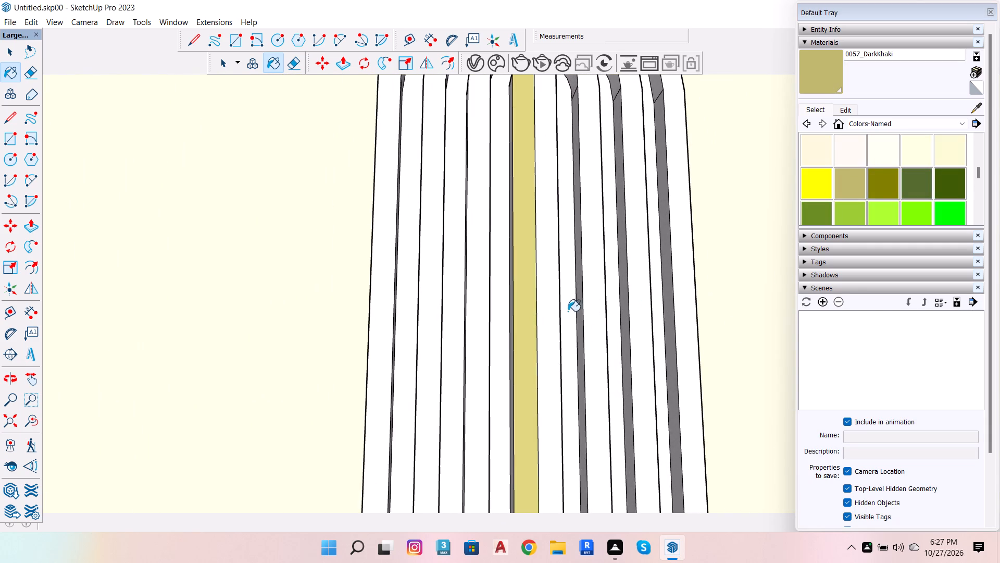
left_click(556, 303)
scroll(554, 366, "down", 6)
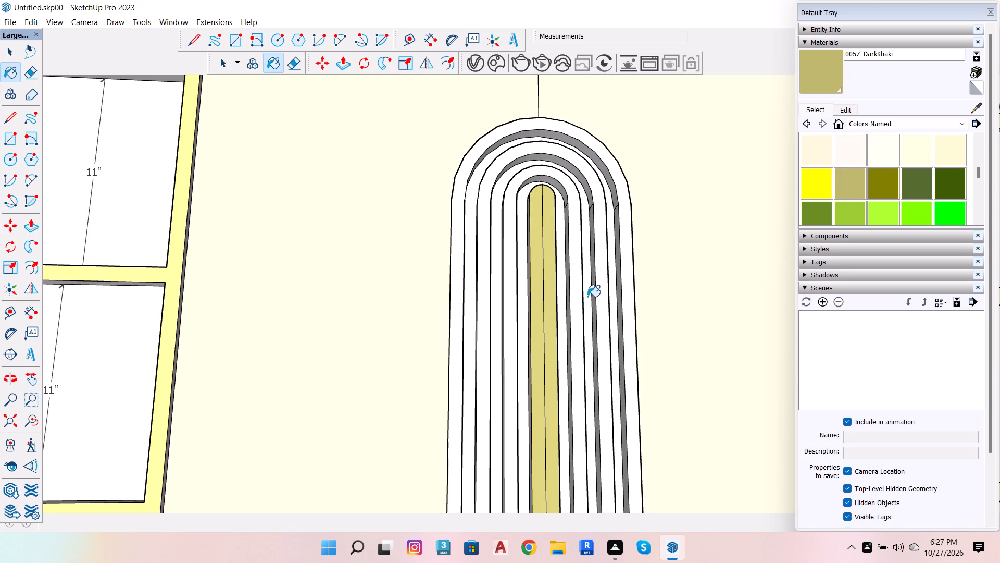
left_click(579, 301)
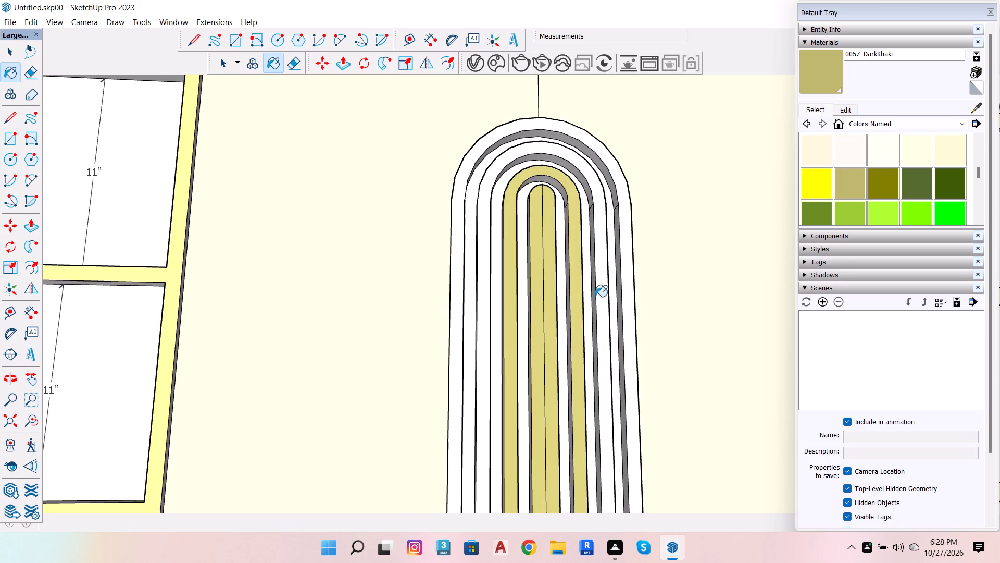
left_click(598, 295)
left_click(627, 302)
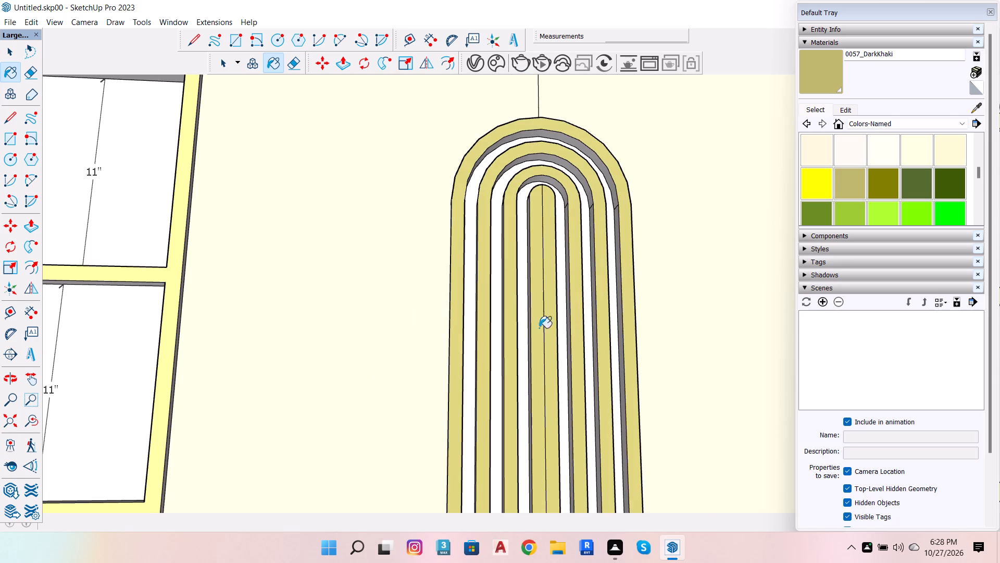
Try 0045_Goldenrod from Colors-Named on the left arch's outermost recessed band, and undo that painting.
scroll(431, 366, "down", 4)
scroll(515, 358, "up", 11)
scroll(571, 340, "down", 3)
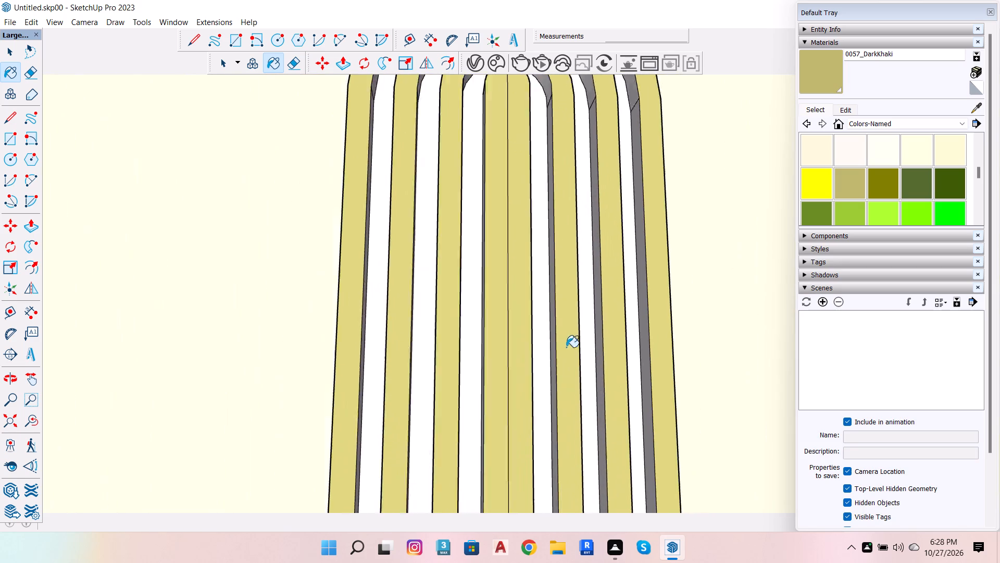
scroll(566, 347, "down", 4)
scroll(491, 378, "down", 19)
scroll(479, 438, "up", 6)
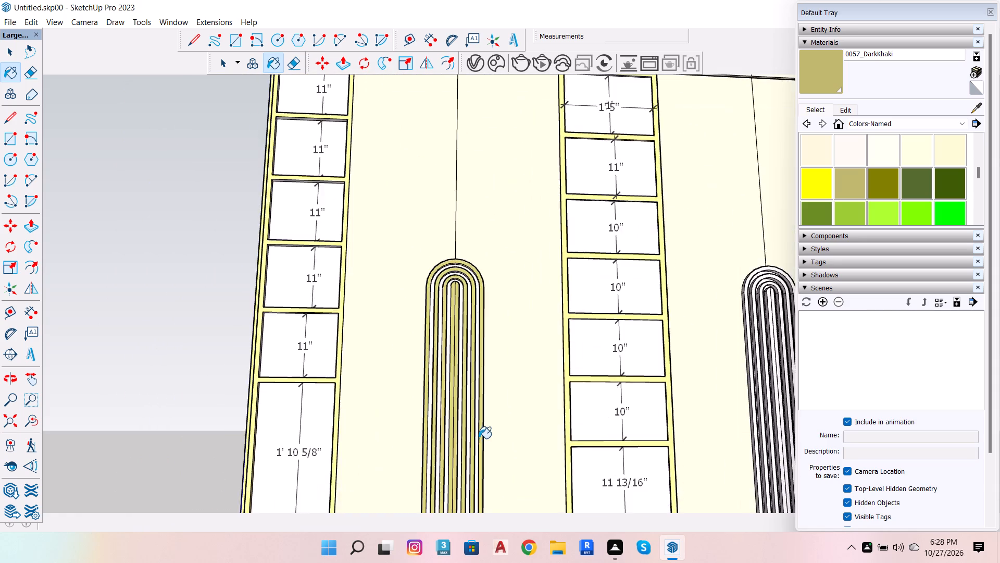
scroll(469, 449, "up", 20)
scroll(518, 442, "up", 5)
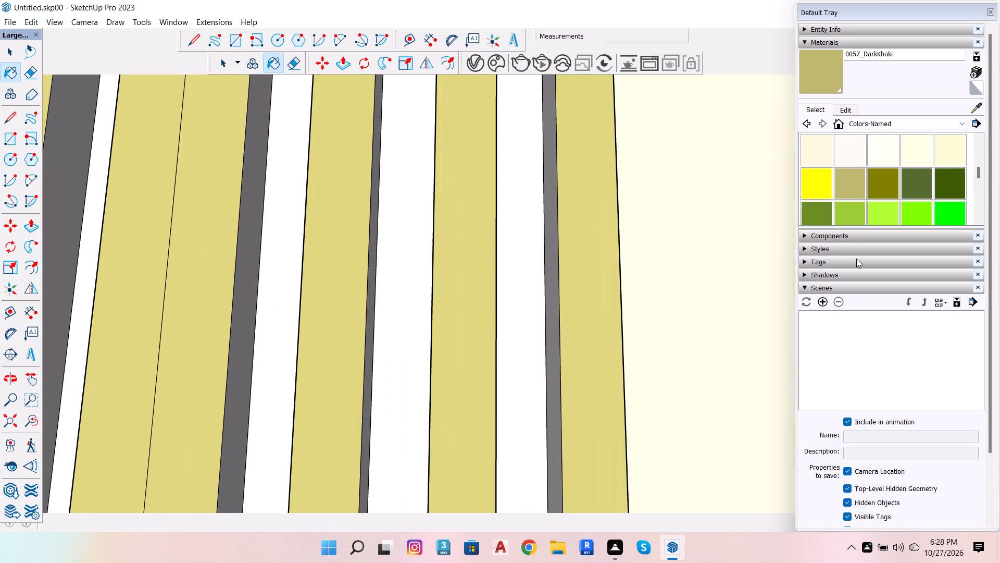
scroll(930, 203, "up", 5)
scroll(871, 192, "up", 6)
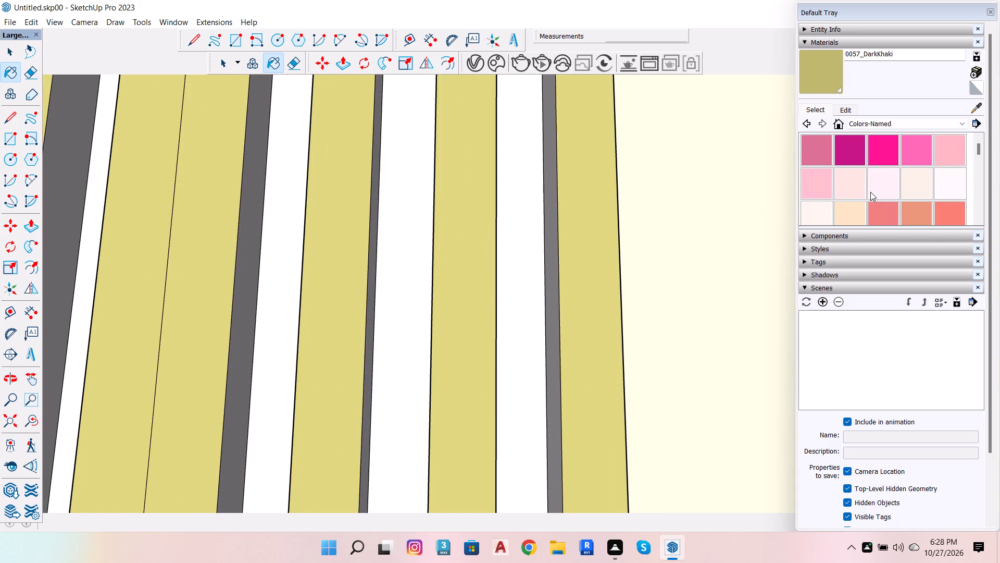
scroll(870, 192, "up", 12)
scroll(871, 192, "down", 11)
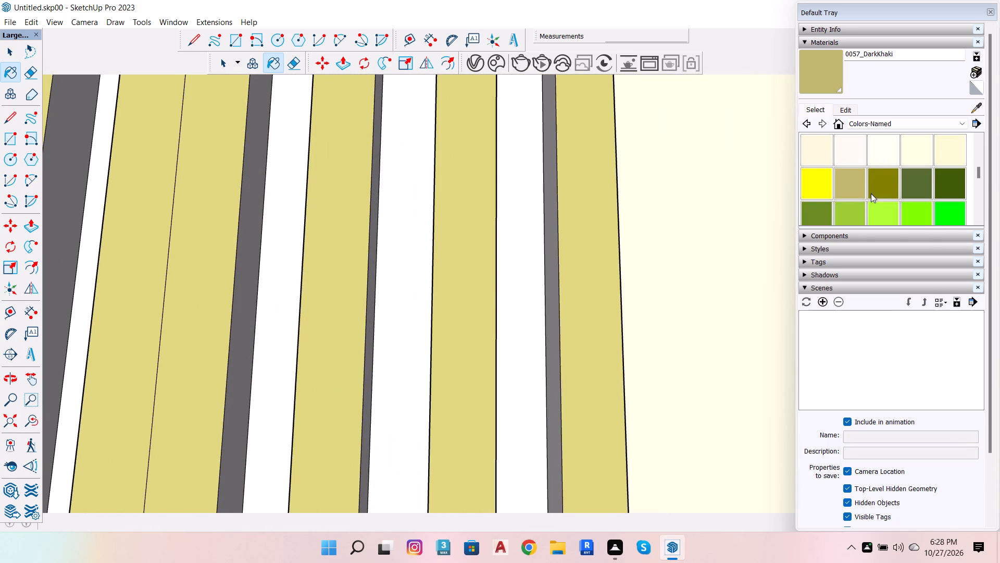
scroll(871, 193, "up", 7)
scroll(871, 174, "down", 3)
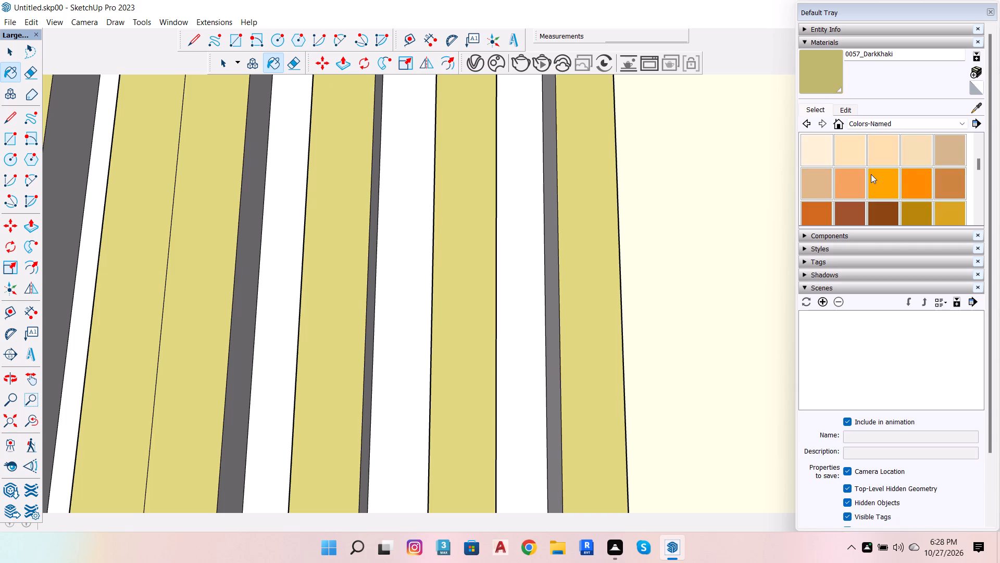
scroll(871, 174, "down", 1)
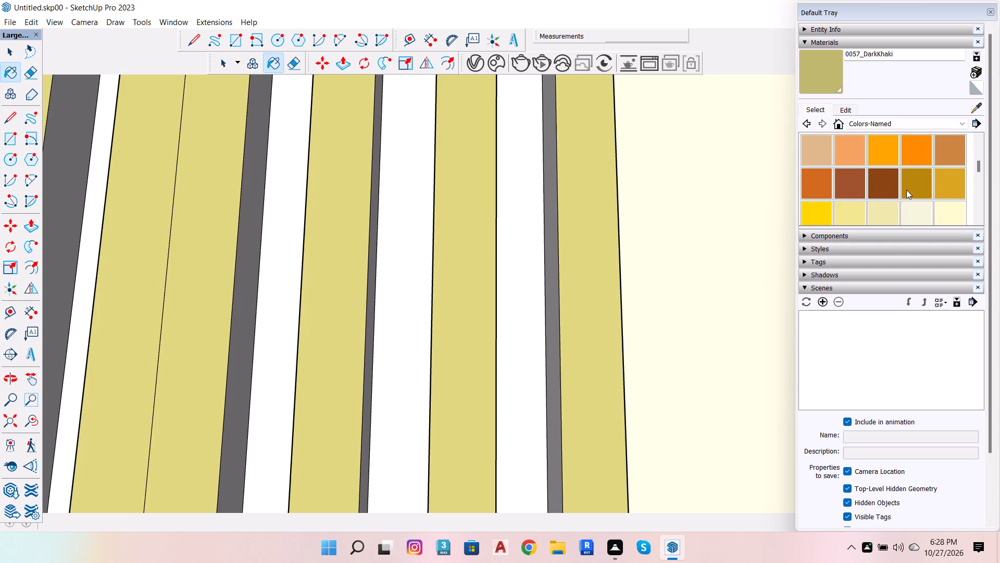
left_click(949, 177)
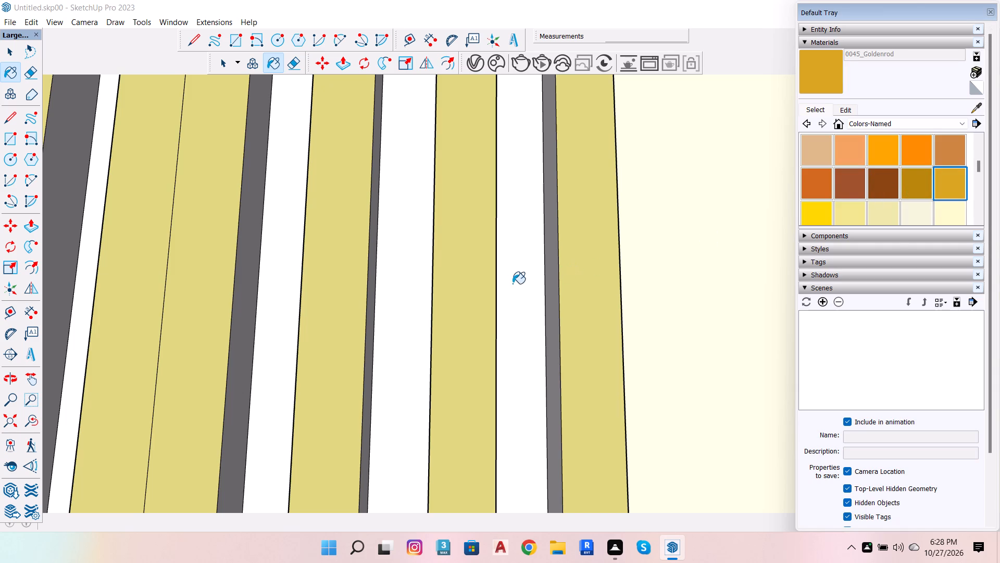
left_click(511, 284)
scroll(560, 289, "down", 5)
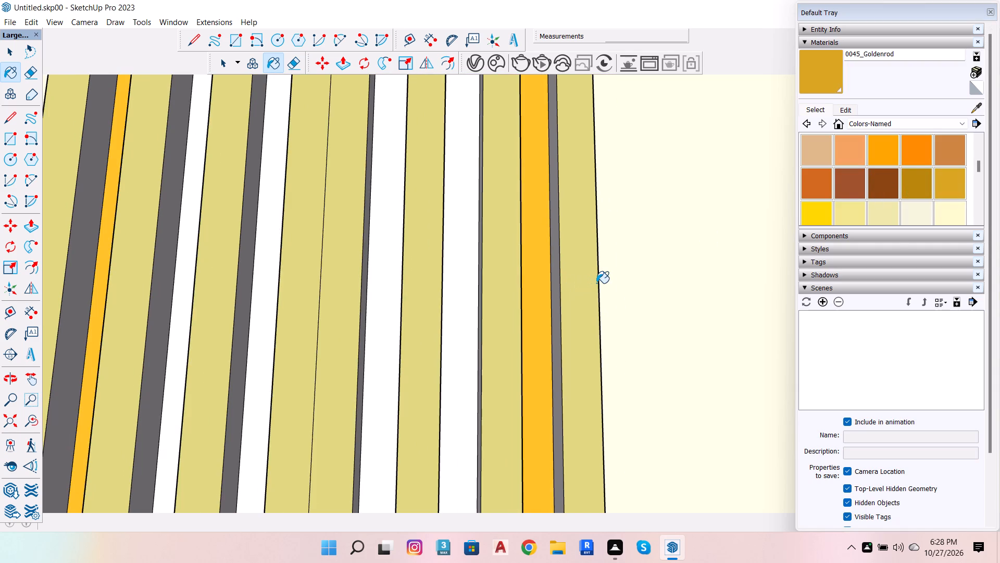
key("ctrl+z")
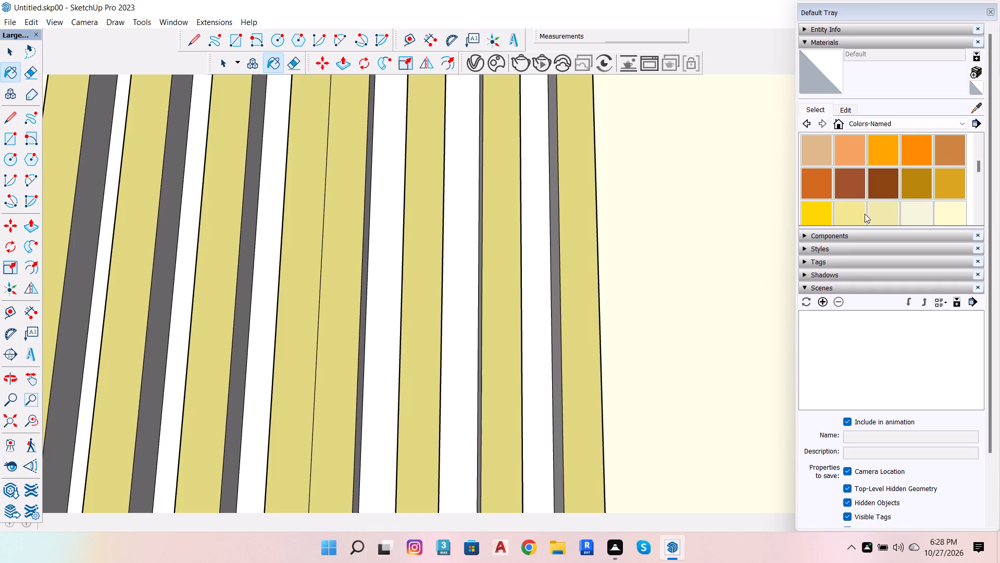
Paint the left arch's three recessed bands between the dark khaki ones with 0047_Khaki.
left_click(865, 214)
scroll(515, 310, "up", 4)
left_click(538, 310)
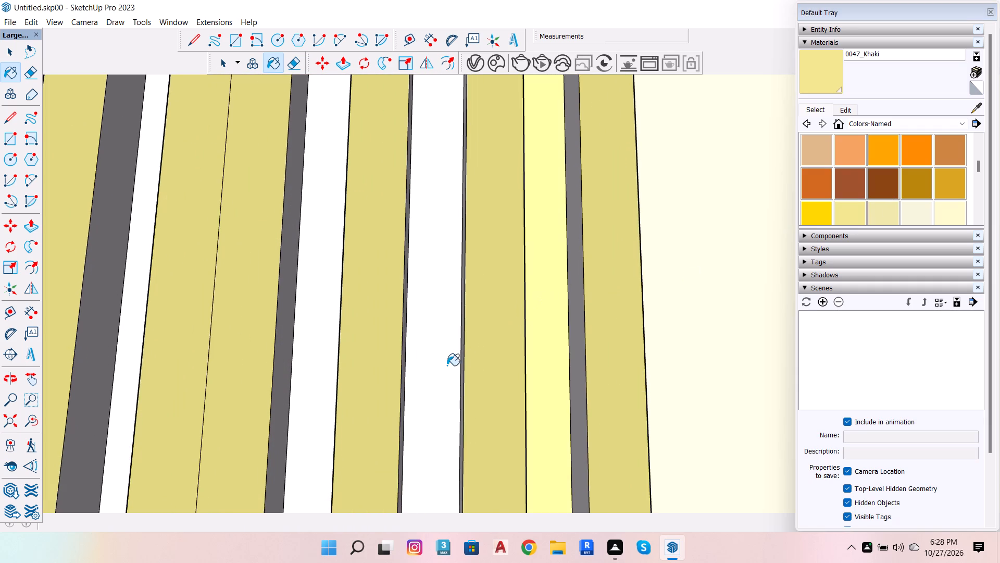
left_click(433, 363)
scroll(646, 318, "down", 5)
scroll(386, 345, "up", 5)
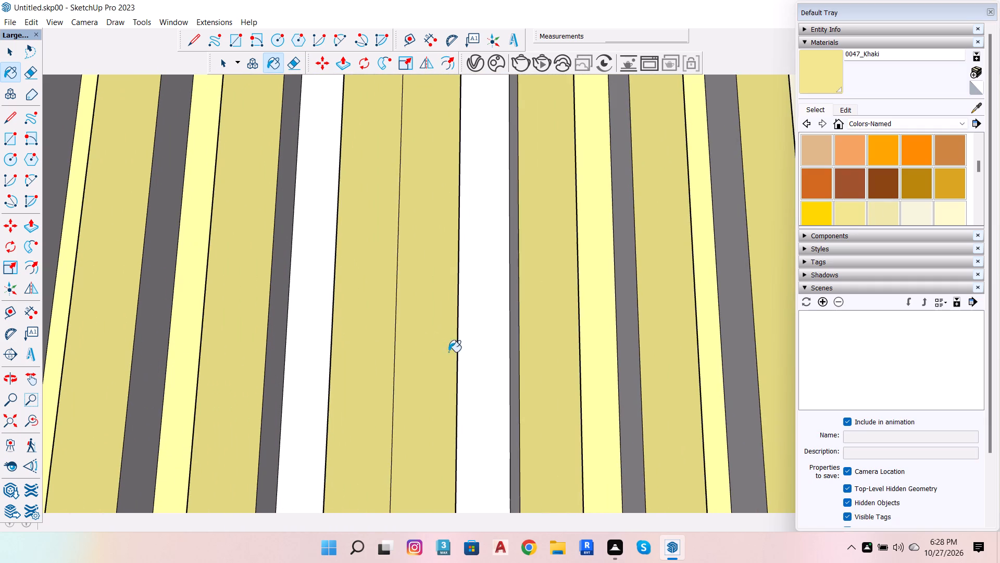
left_click(478, 389)
scroll(540, 358, "down", 7)
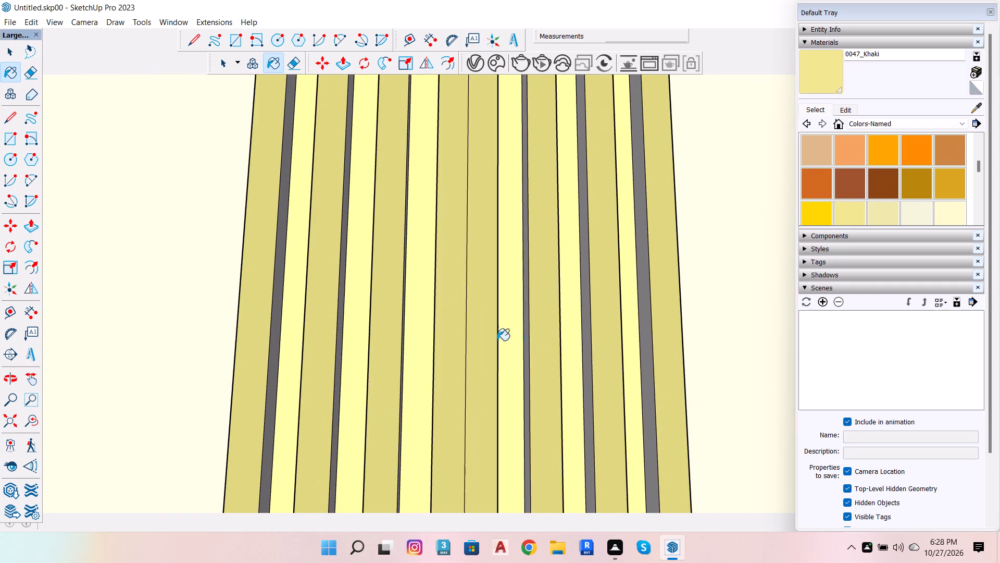
Paint the three recessed bands of the right arched panel with the same 0047_Khaki.
scroll(528, 344, "down", 6)
scroll(487, 525, "down", 6)
scroll(470, 413, "down", 19)
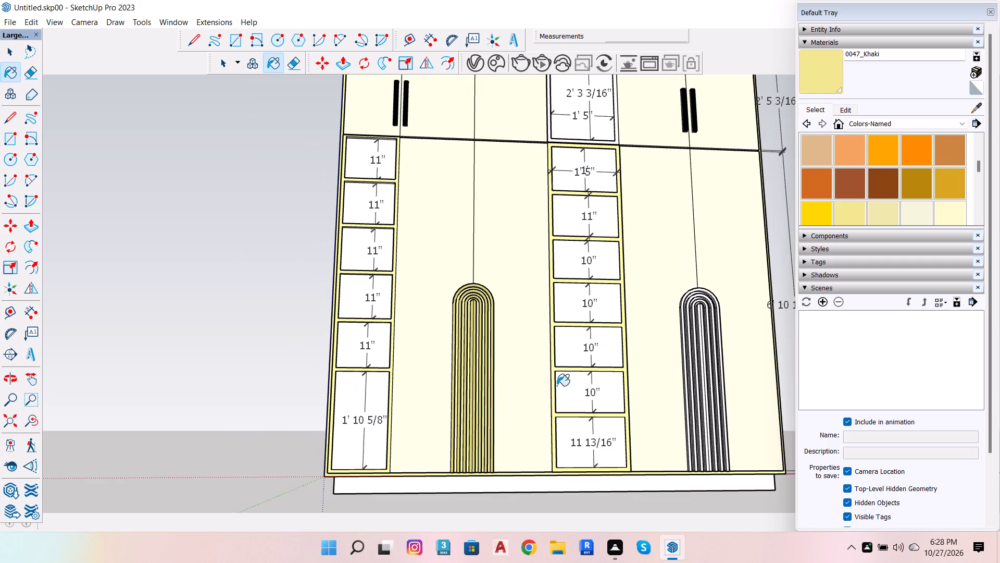
scroll(791, 355, "up", 5)
scroll(689, 351, "up", 19)
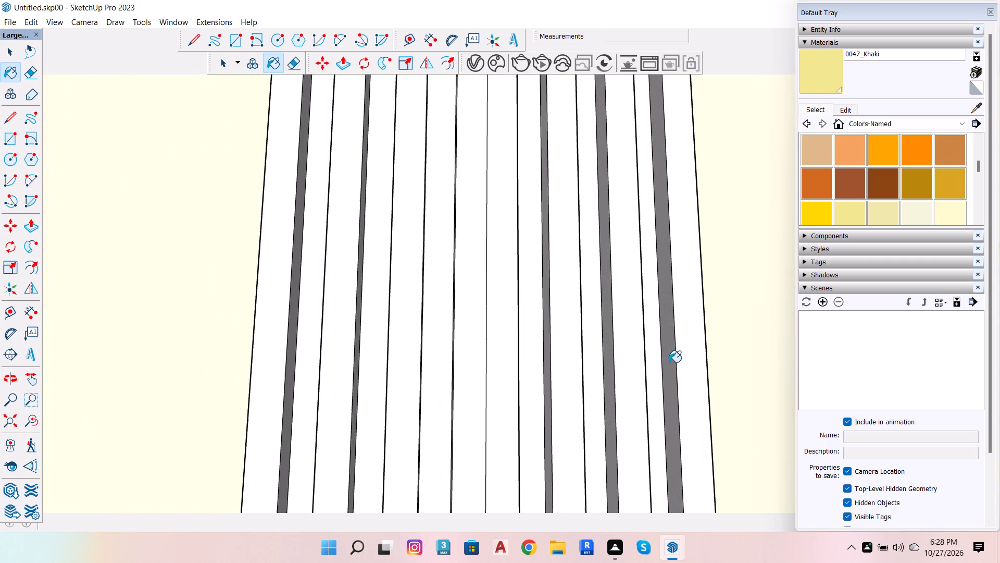
left_click(652, 383)
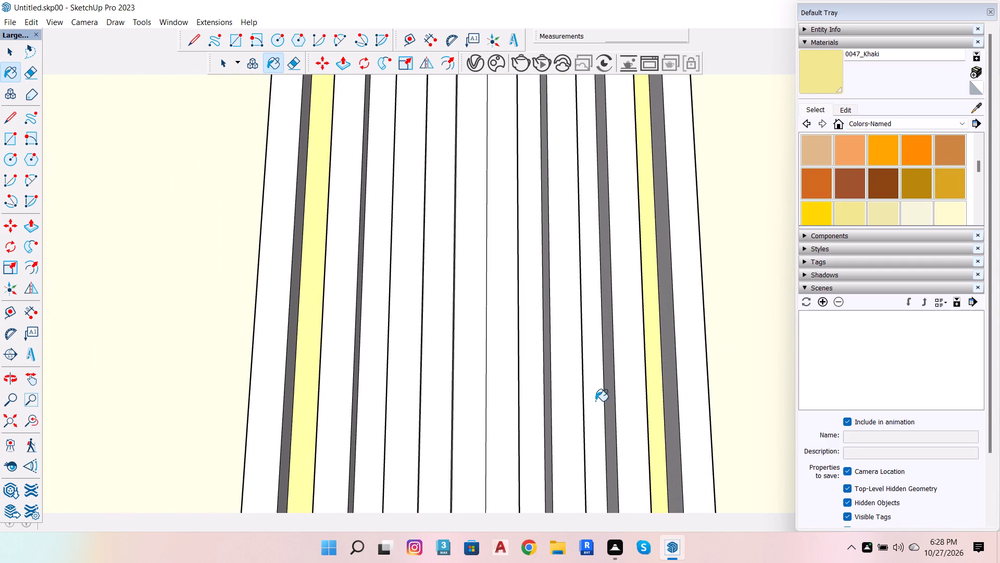
left_click(595, 401)
left_click(533, 420)
Look through the Colors-Named swatches for the dark khaki used on the left arch.
scroll(544, 440, "down", 6)
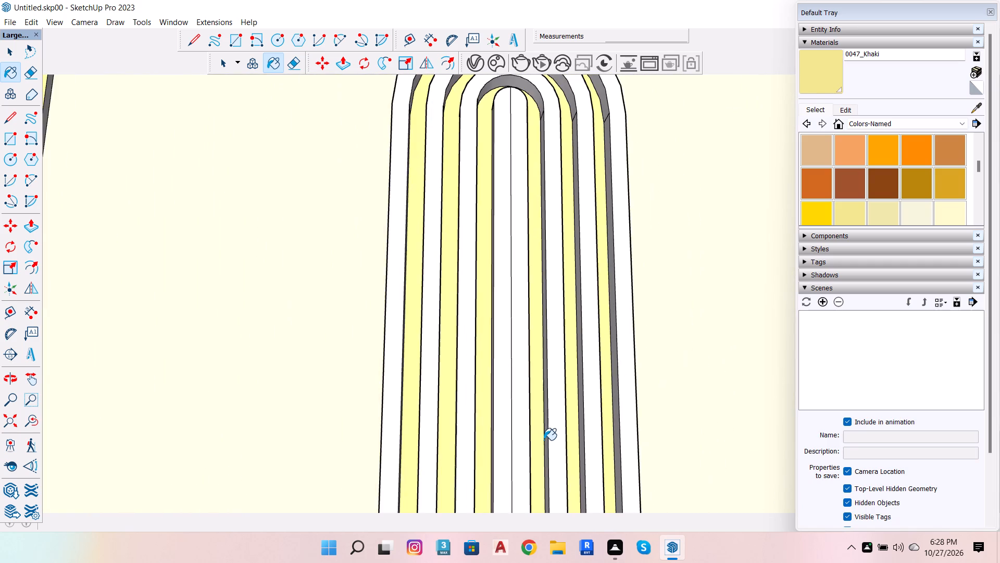
scroll(460, 441, "down", 5)
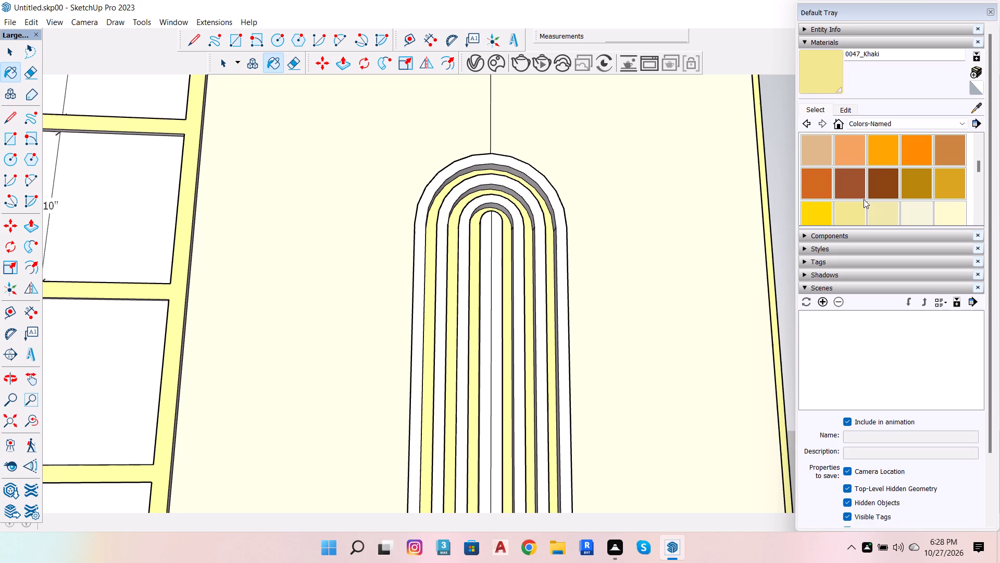
scroll(864, 193, "down", 20)
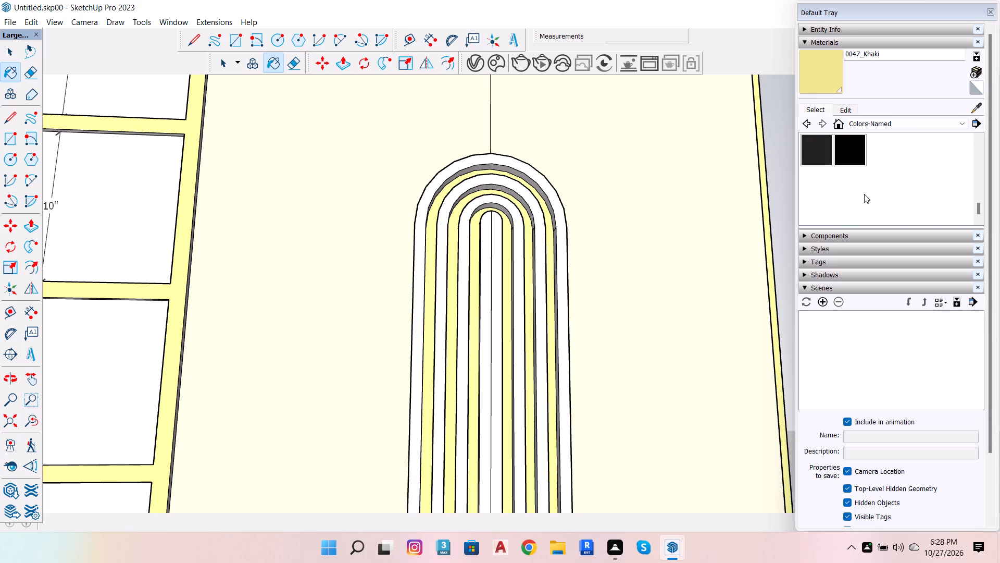
scroll(864, 194, "down", 2)
scroll(864, 194, "up", 19)
scroll(864, 194, "up", 5)
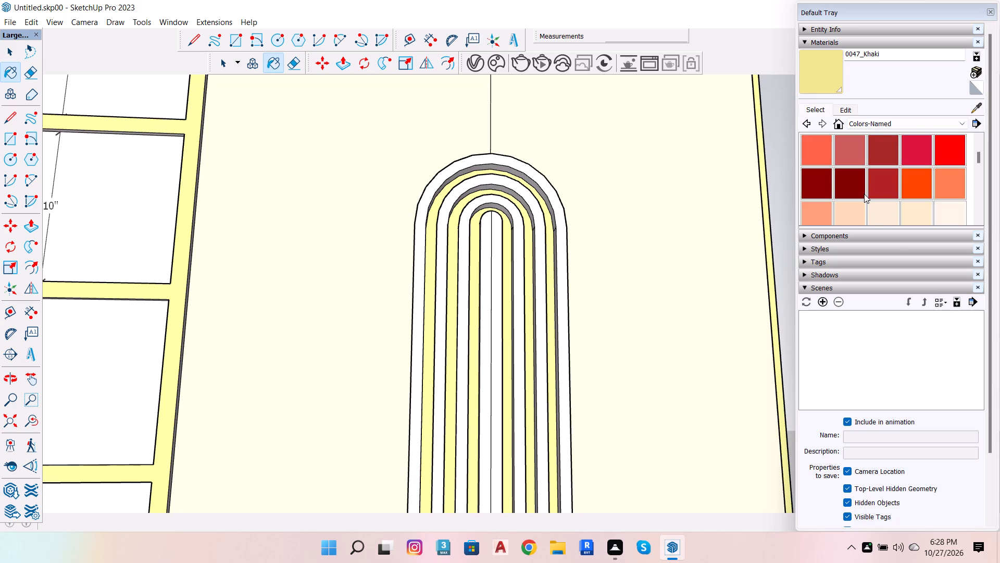
scroll(864, 194, "down", 7)
scroll(864, 194, "up", 1)
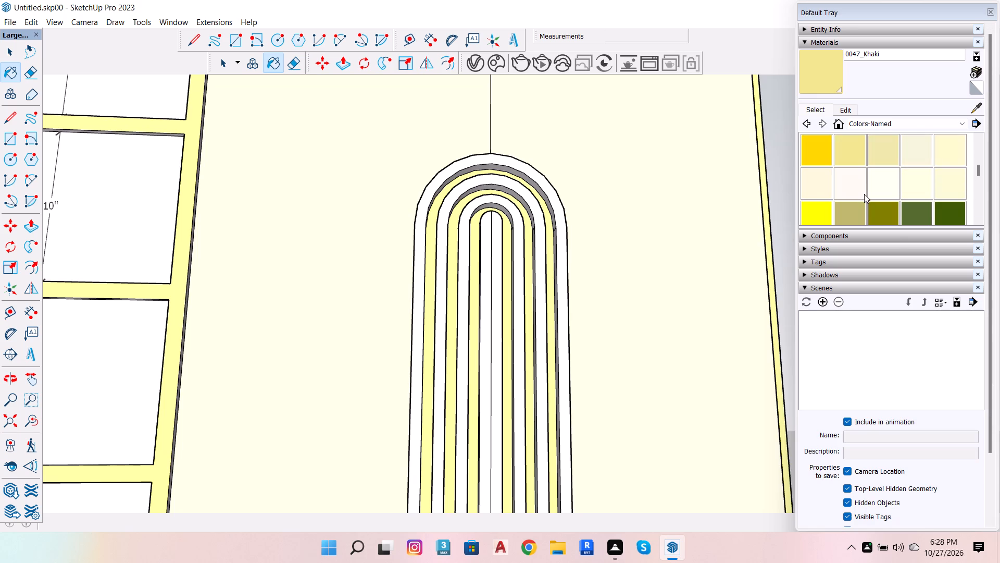
scroll(863, 199, "down", 18)
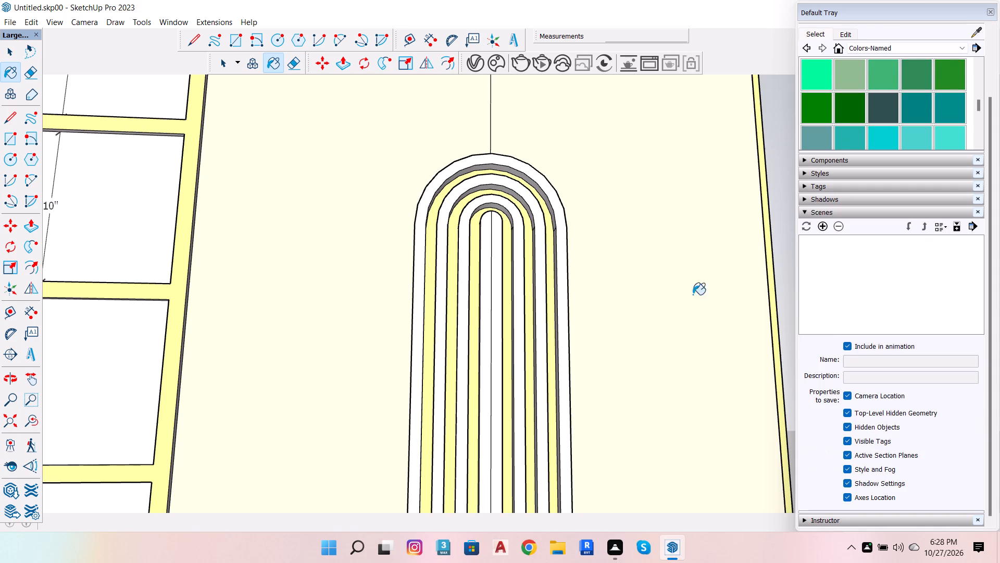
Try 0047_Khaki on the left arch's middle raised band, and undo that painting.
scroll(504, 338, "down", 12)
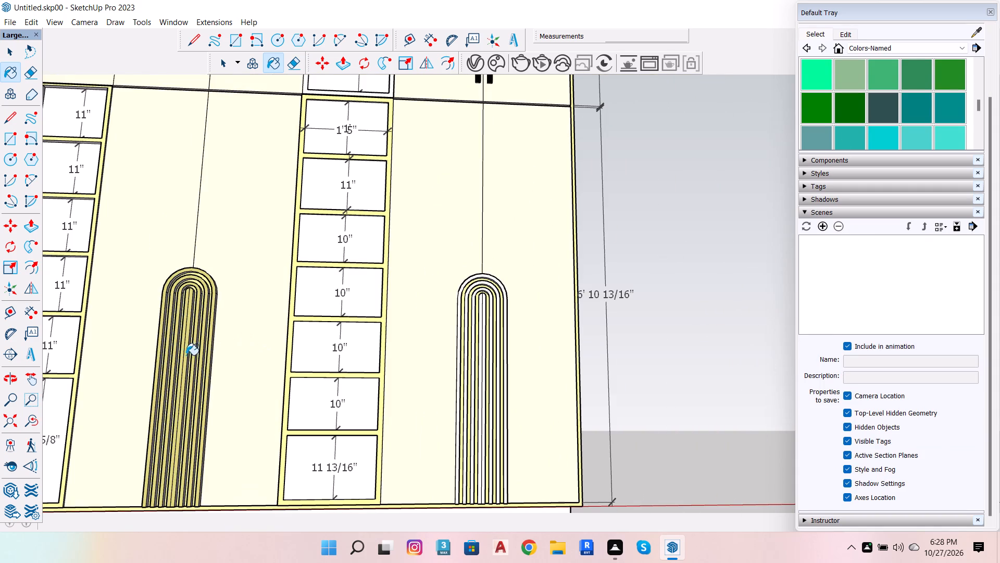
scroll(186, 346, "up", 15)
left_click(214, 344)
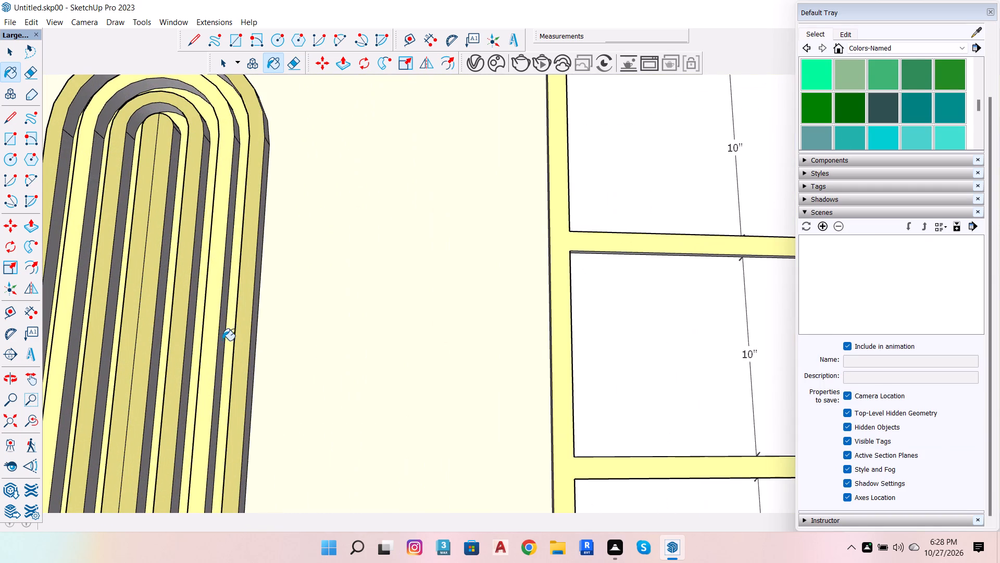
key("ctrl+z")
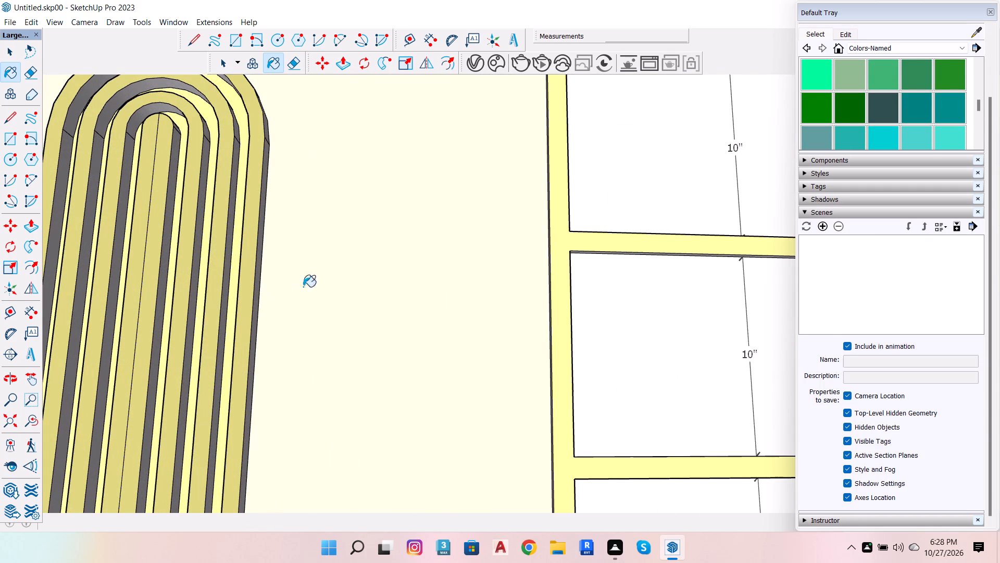
Sample 0057_DarkKhaki from the left arch and paint the right arch's two centre strip halves, three raised bands and the middle band's curved side face.
left_click(976, 31)
left_click(243, 331)
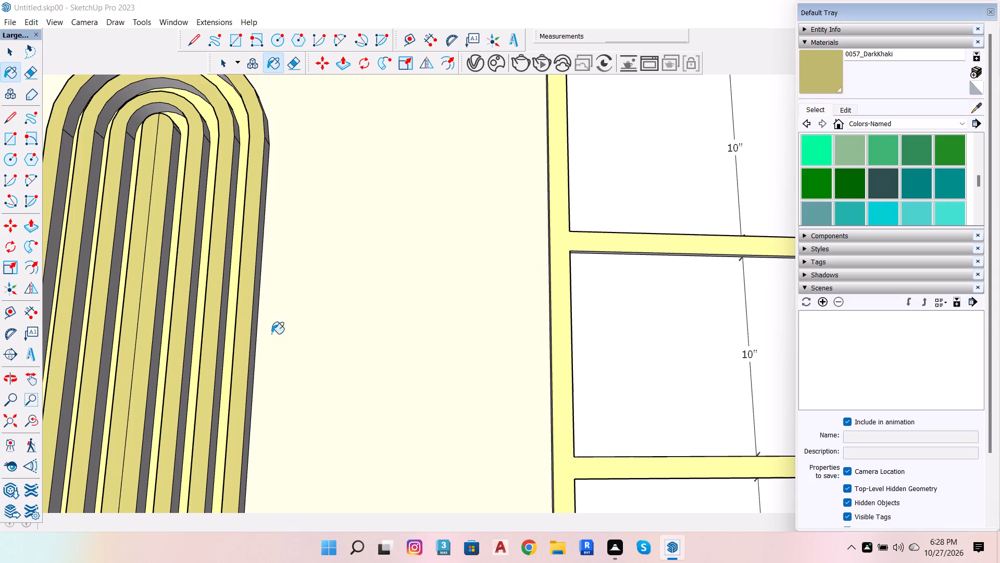
left_click(825, 70)
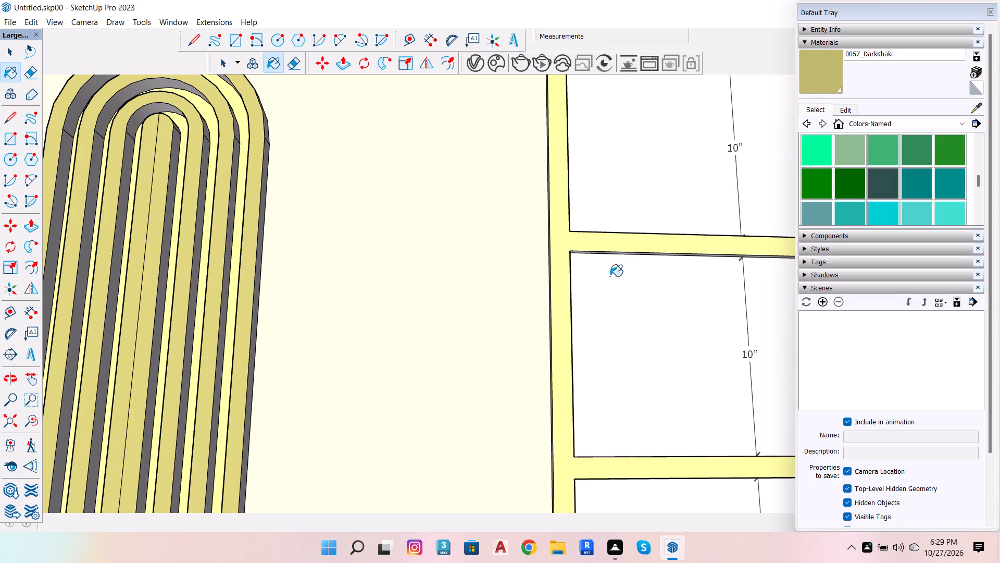
scroll(591, 256, "up", 3)
scroll(533, 308, "down", 7)
scroll(326, 366, "down", 6)
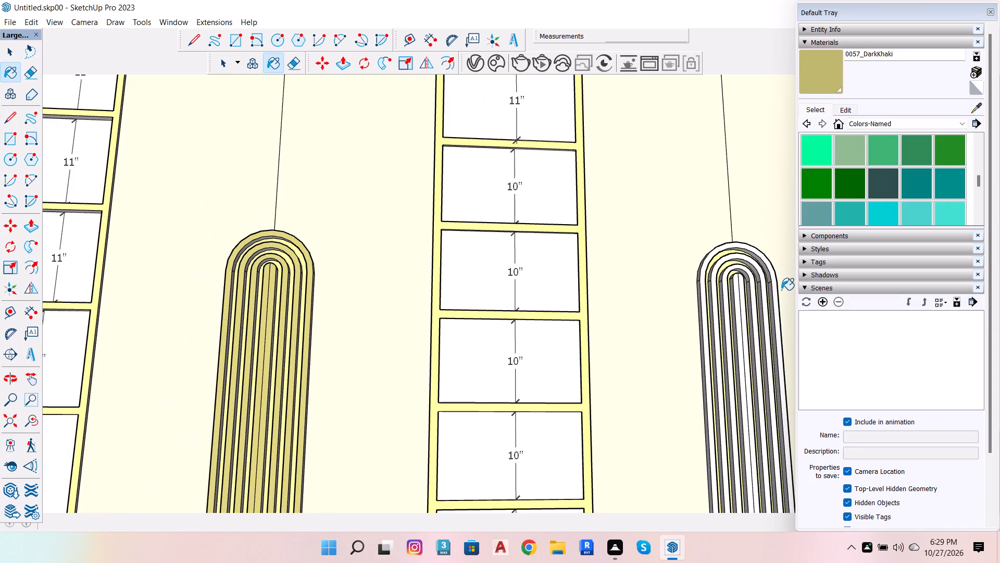
scroll(781, 286, "up", 9)
left_click(711, 296)
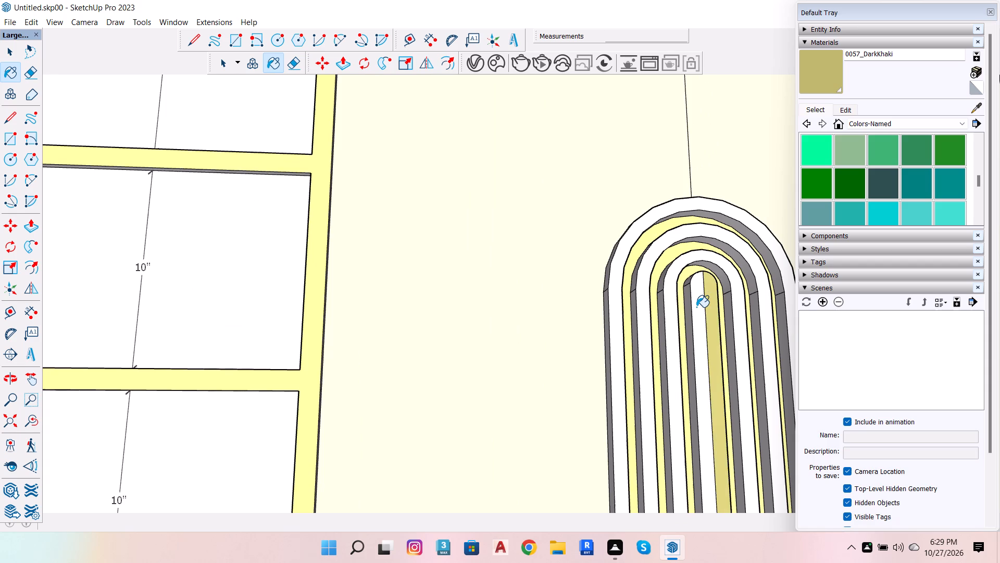
left_click(696, 308)
left_click(719, 260)
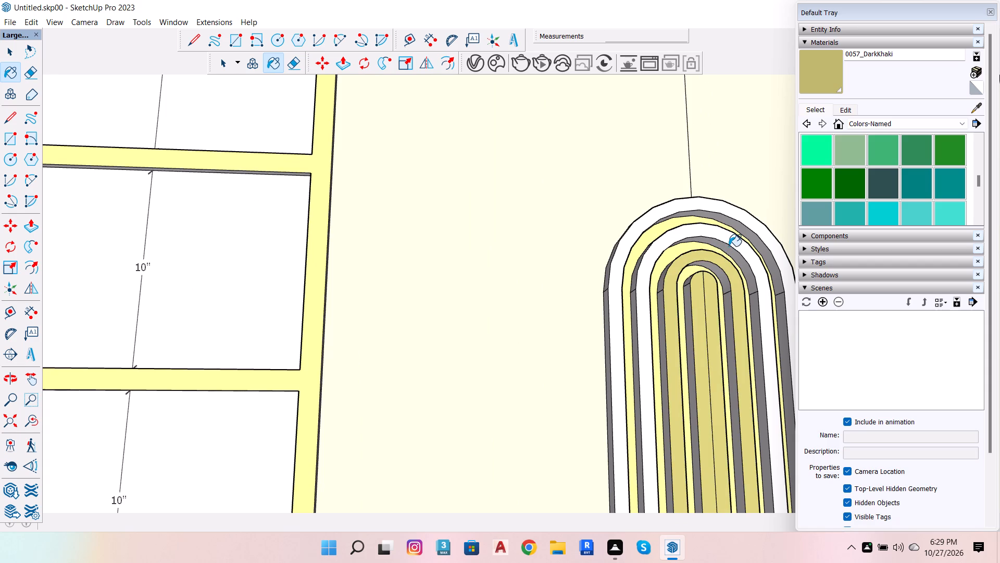
left_click(729, 246)
left_click(744, 220)
left_click(736, 246)
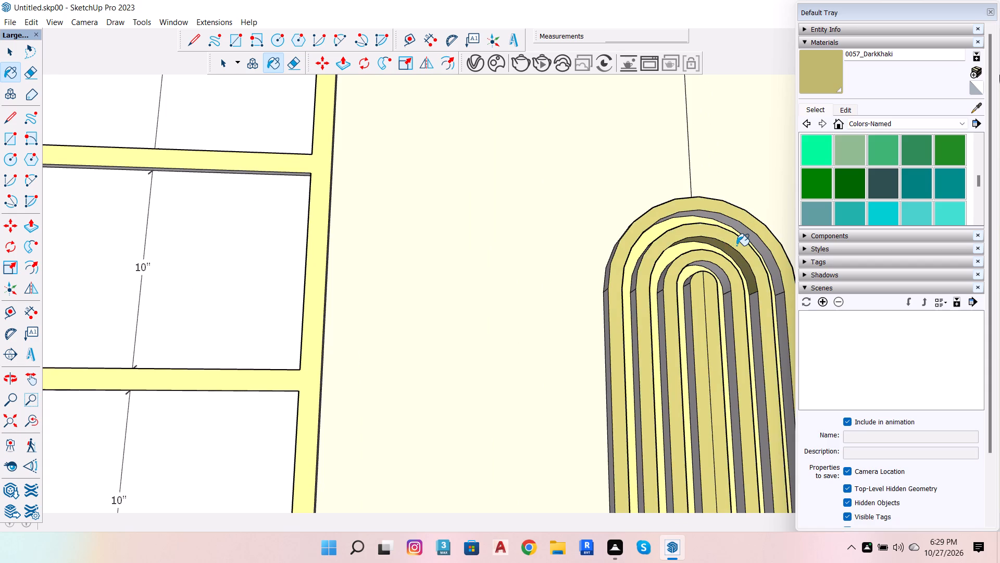
Dismiss the Default Tray and close the coloured wardrobe model.
scroll(664, 266, "down", 6)
scroll(494, 362, "down", 13)
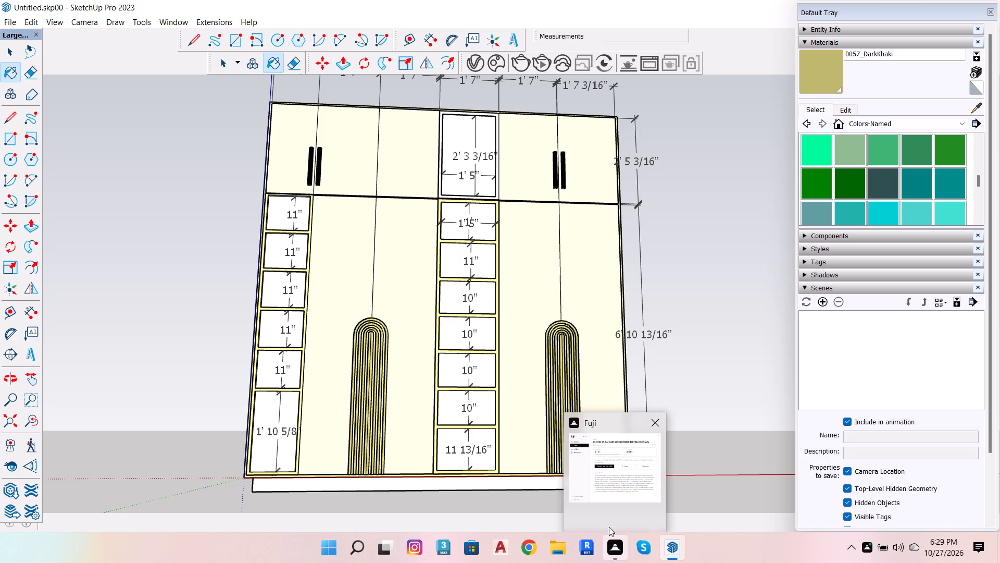
left_click(996, 9)
left_click(989, 12)
left_click(995, 6)
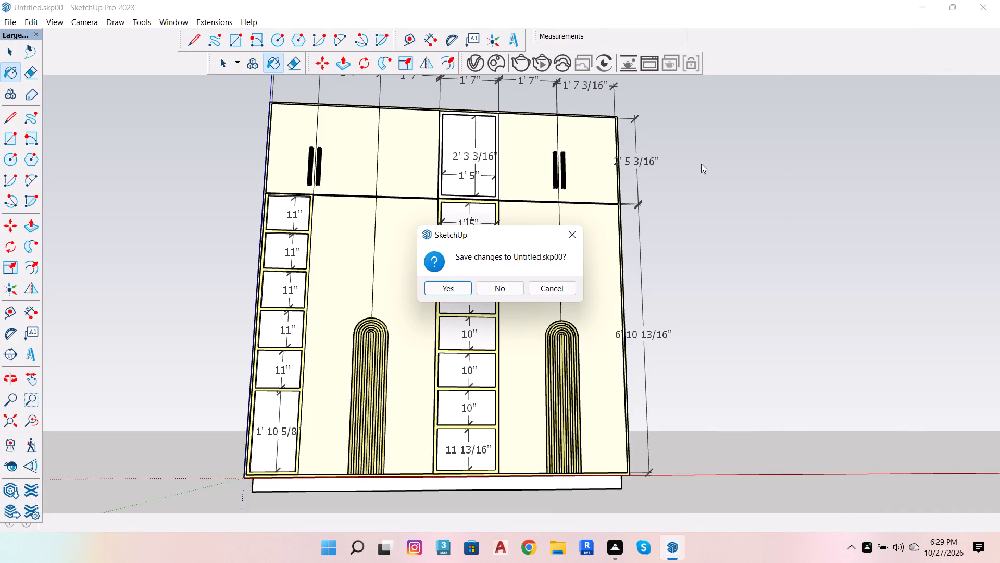